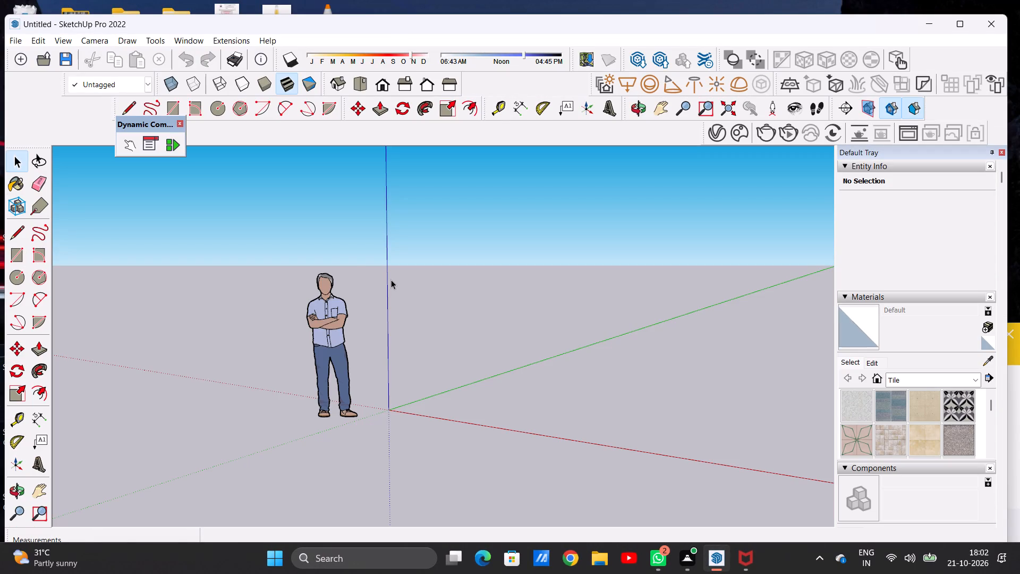
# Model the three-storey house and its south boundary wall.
# In top view, draw a rectangle about 15' by 7' 2" on the ground beside the axes origin.
pyautogui.click(354, 87)
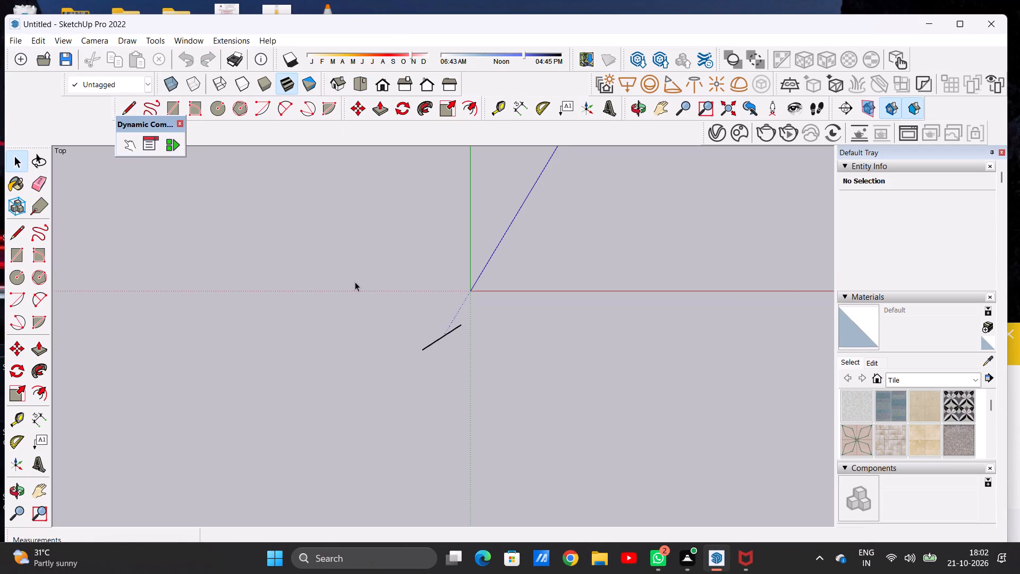
pyautogui.scroll(14, 766, 249)
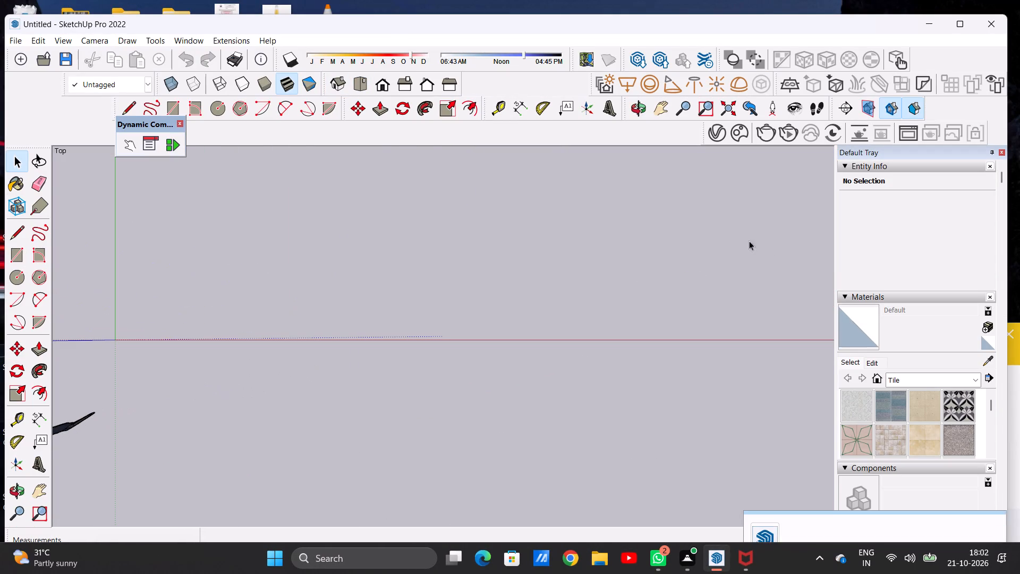
pyautogui.click(655, 107)
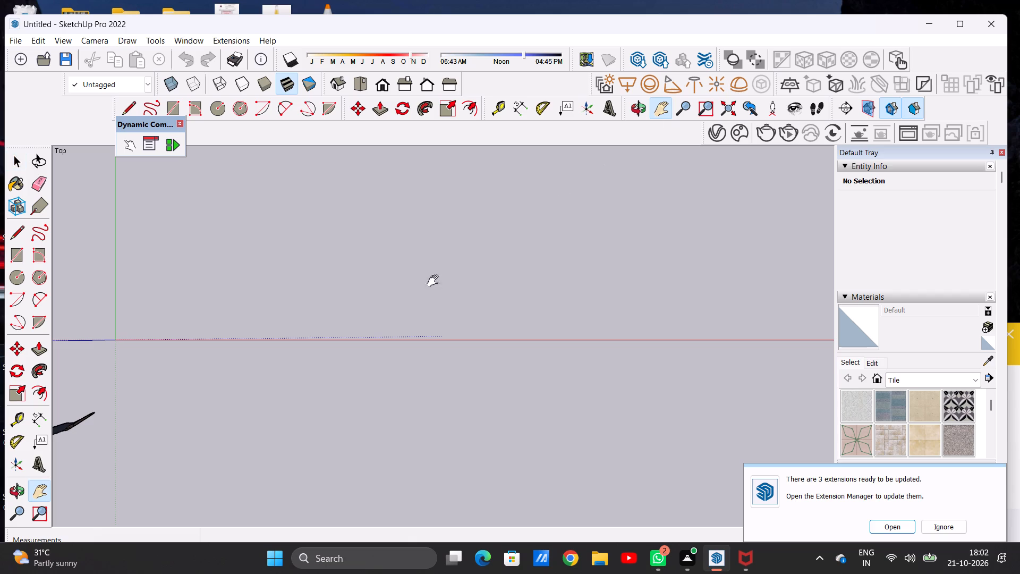
pyautogui.moveTo(122, 319); pyautogui.dragTo(48, 503)
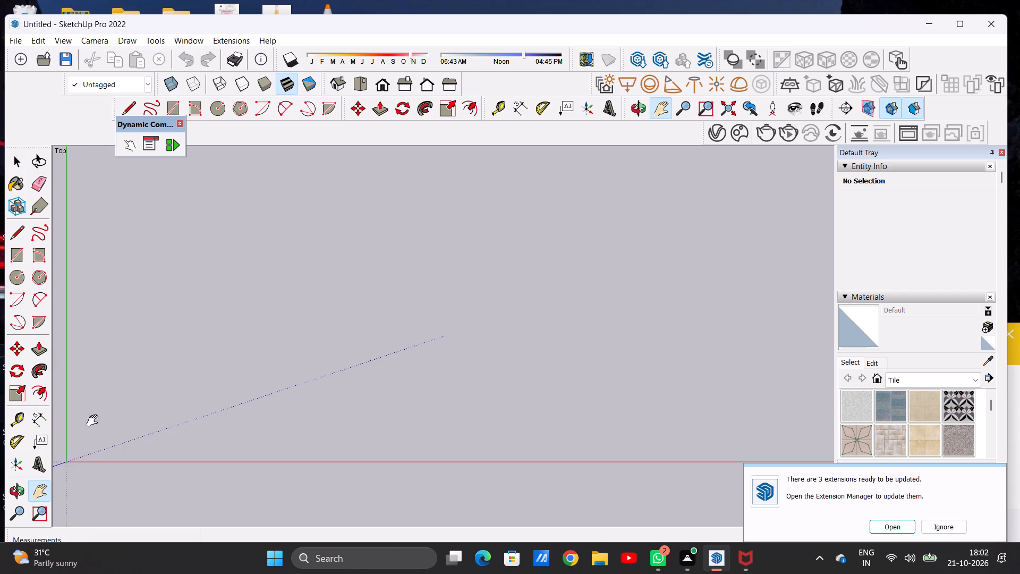
pyautogui.moveTo(107, 400); pyautogui.dragTo(99, 454)
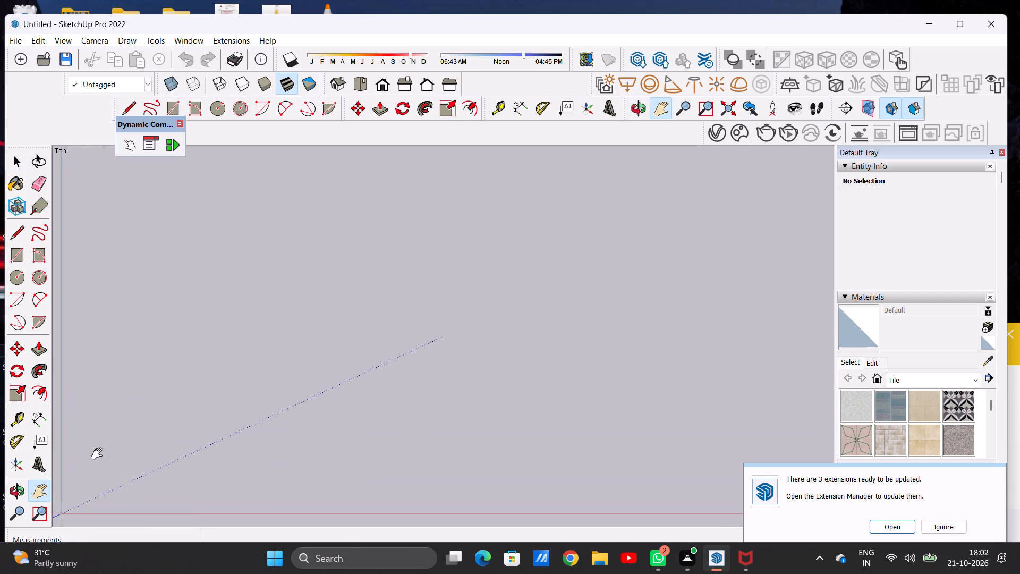
pyautogui.press('space')
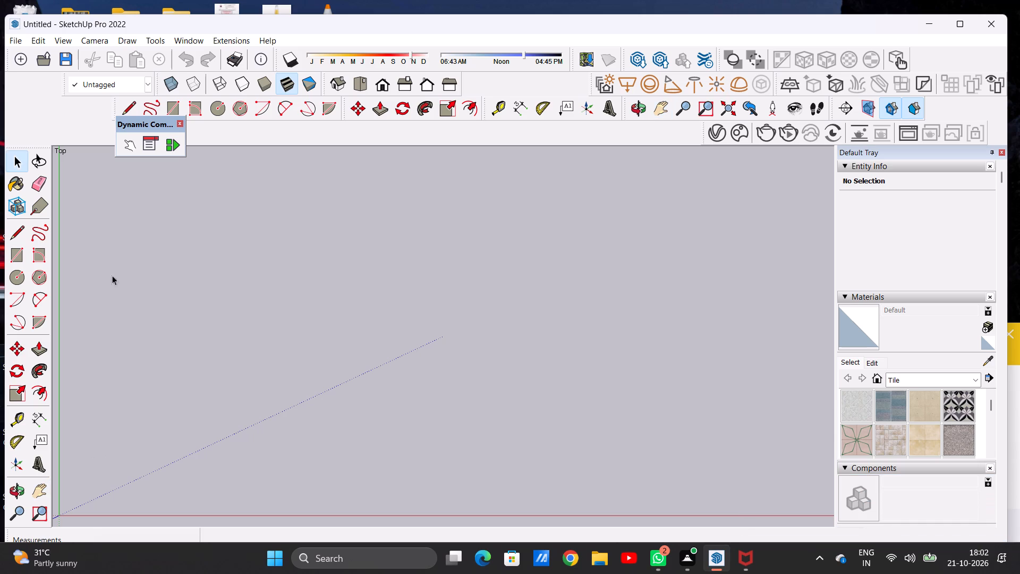
pyautogui.click(175, 104)
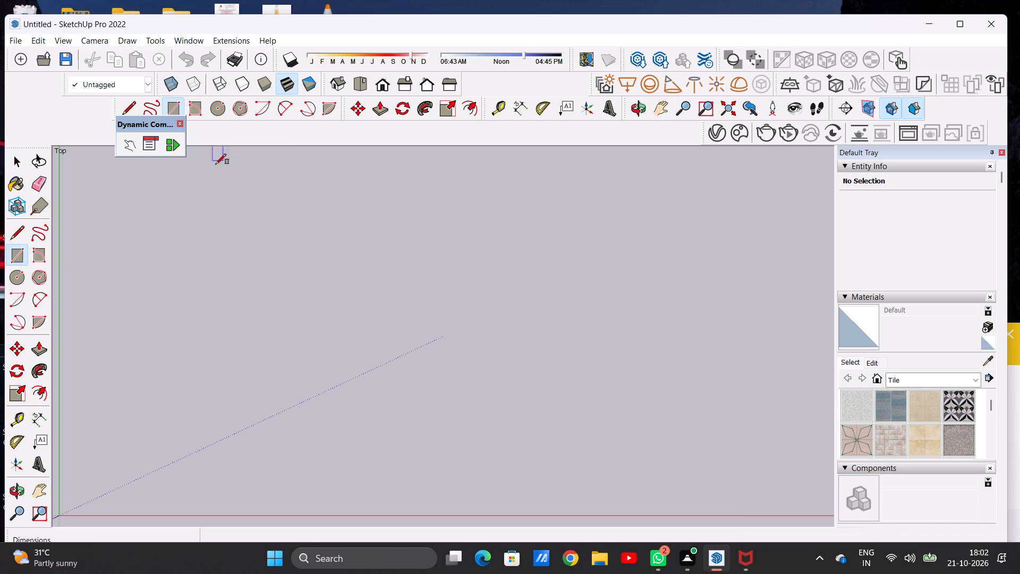
pyautogui.click(110, 166)
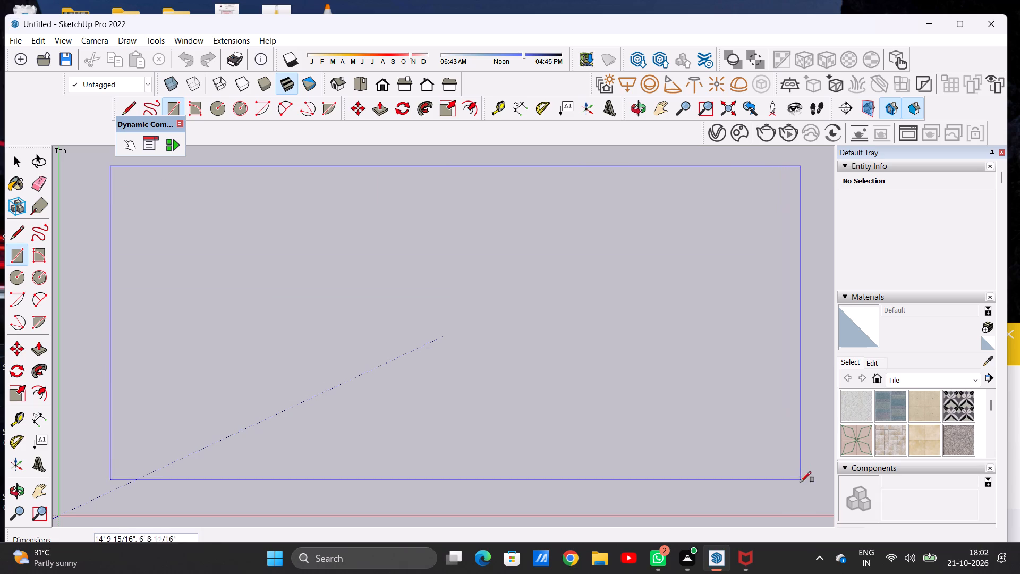
pyautogui.click(809, 499)
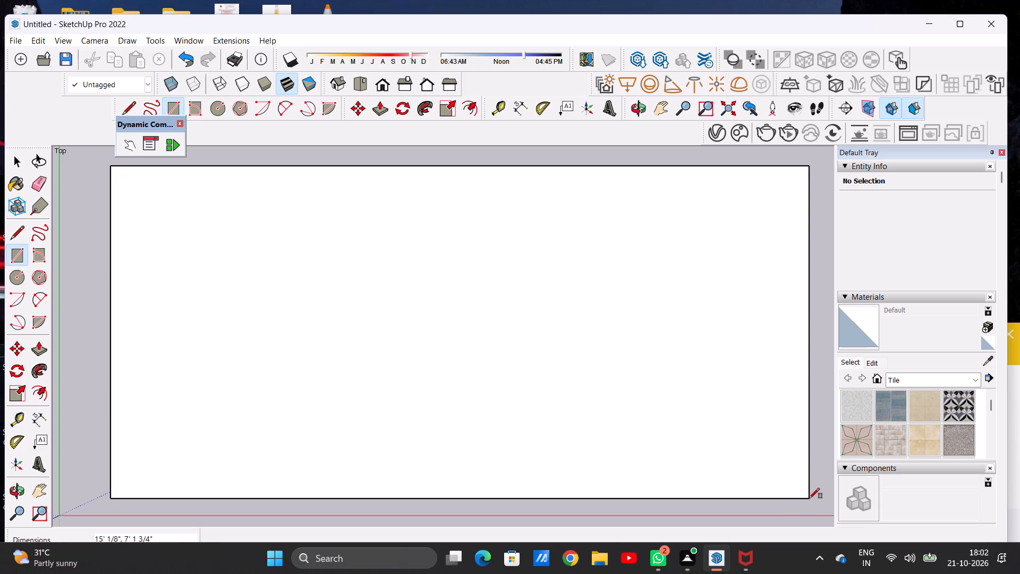
pyautogui.press('space')
# Move the whole rectangle, face and edges, about 14' 6" diagonally away from the origin.
pyautogui.scroll(-16, 269, 366)
pyautogui.scroll(2, 509, 217)
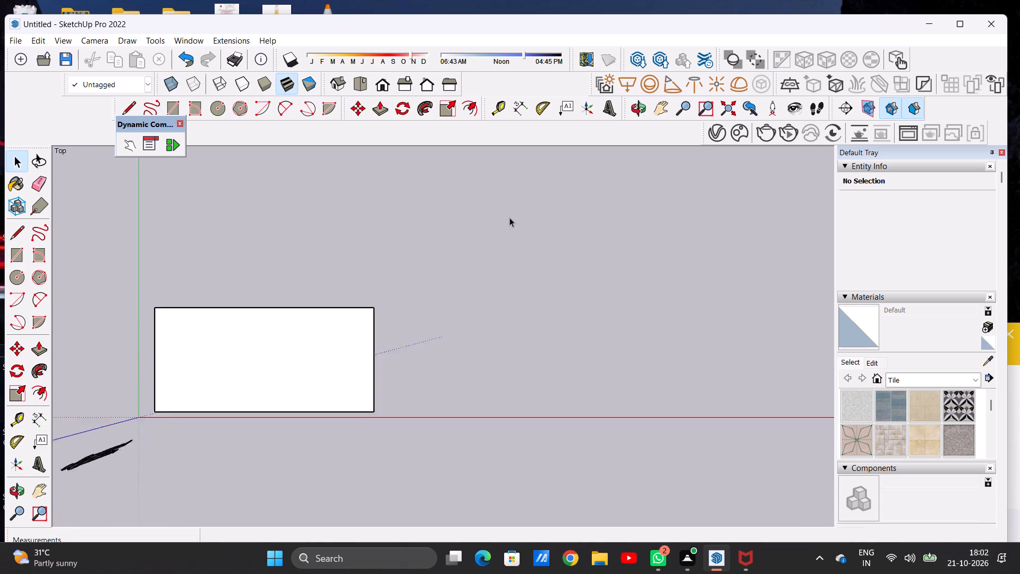
pyautogui.scroll(3, 509, 217)
pyautogui.scroll(-2, 391, 313)
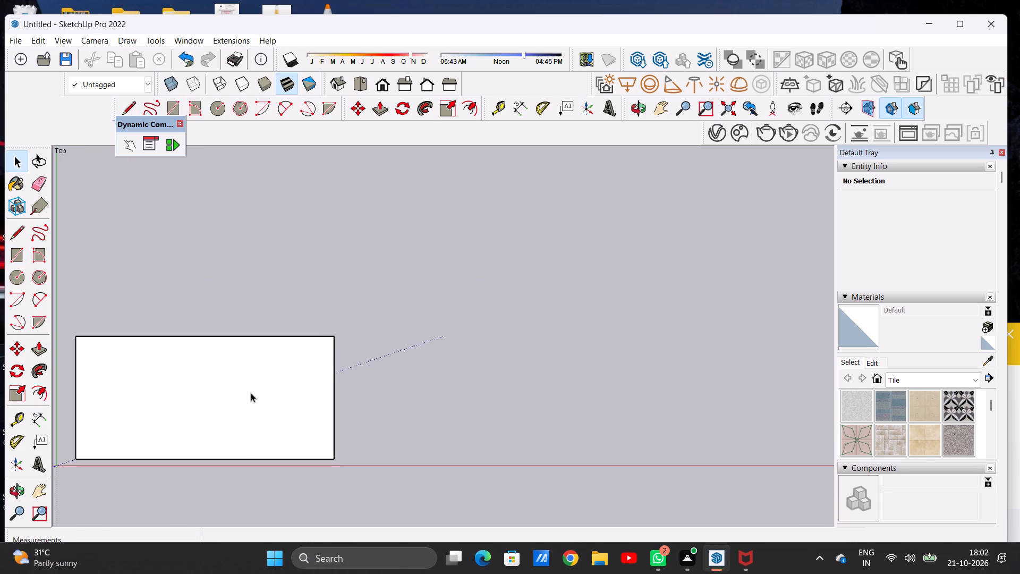
pyautogui.doubleClick(251, 393)
pyautogui.press('m')
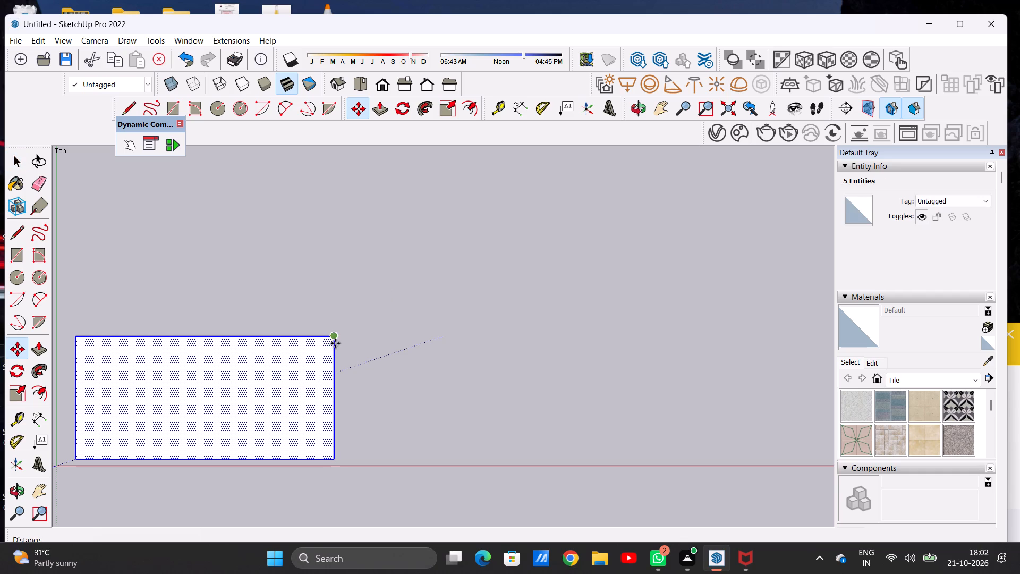
pyautogui.click(335, 337)
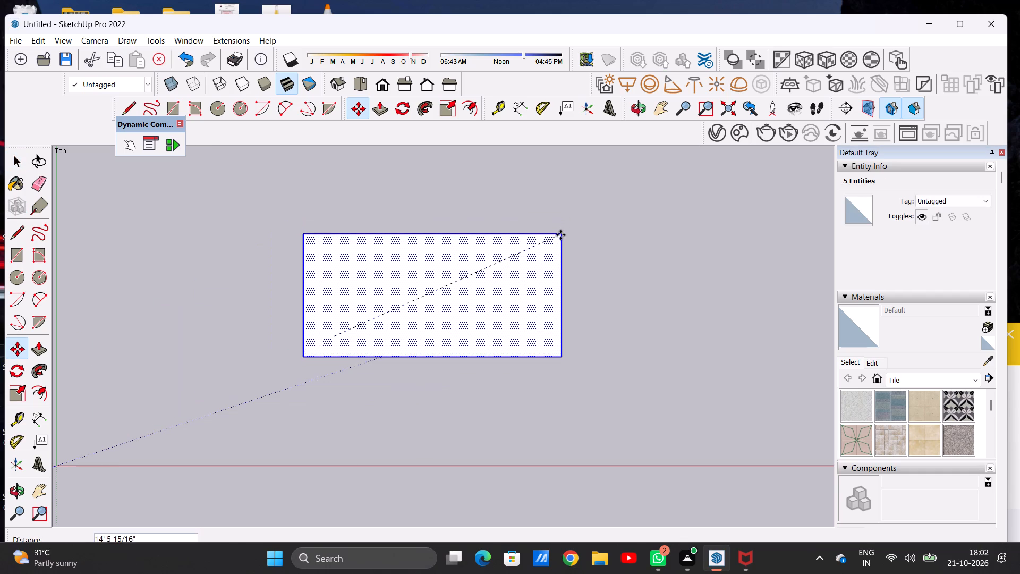
pyautogui.click(560, 235)
pyautogui.press('space')
pyautogui.click(639, 258)
# Draw two adjoining rectangles: a strip about 2' 9" deep along the upper edge, and one along the full right edge.
pyautogui.scroll(-5, 401, 328)
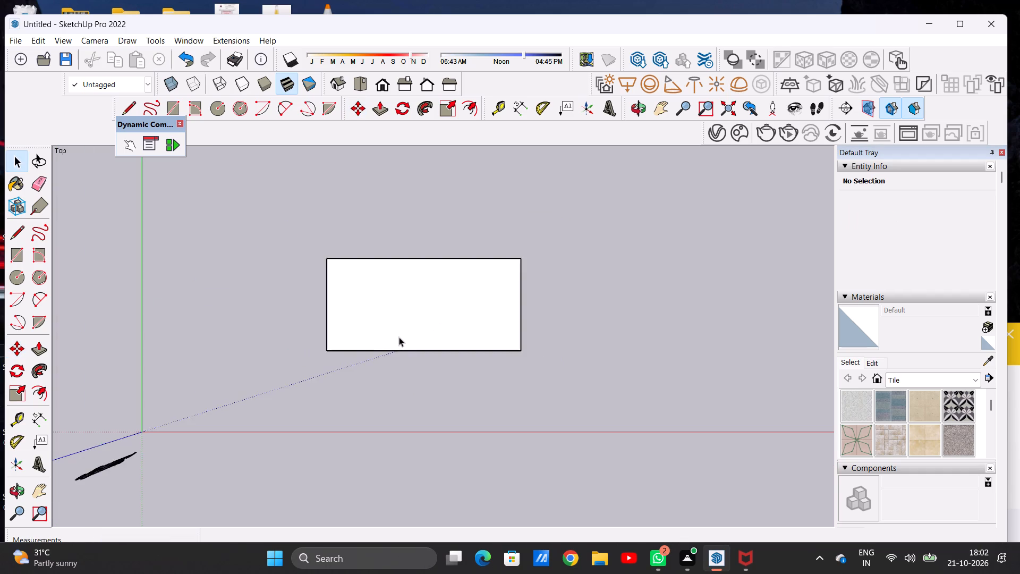
pyautogui.scroll(5, 425, 272)
pyautogui.press('r')
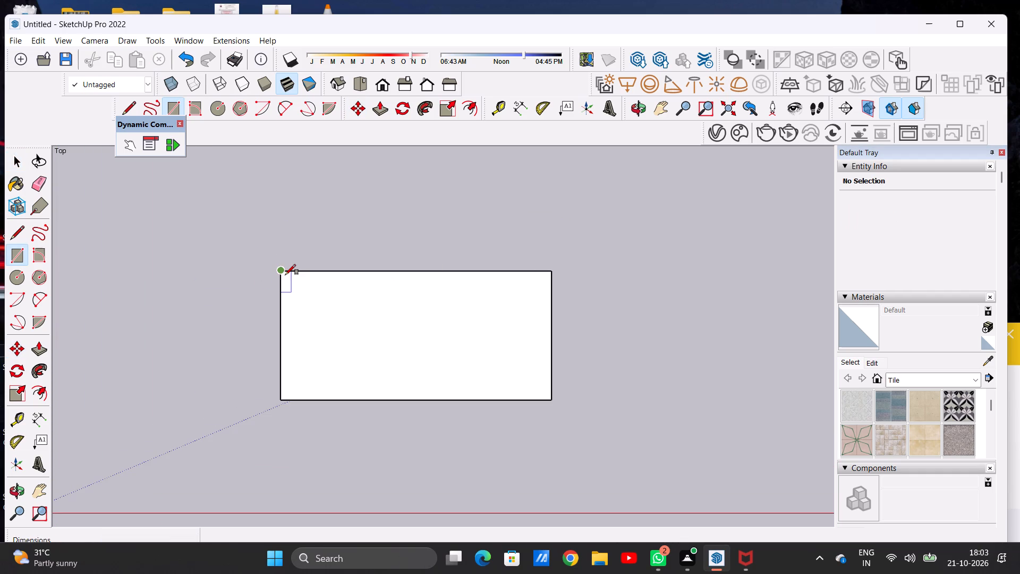
pyautogui.click(282, 274)
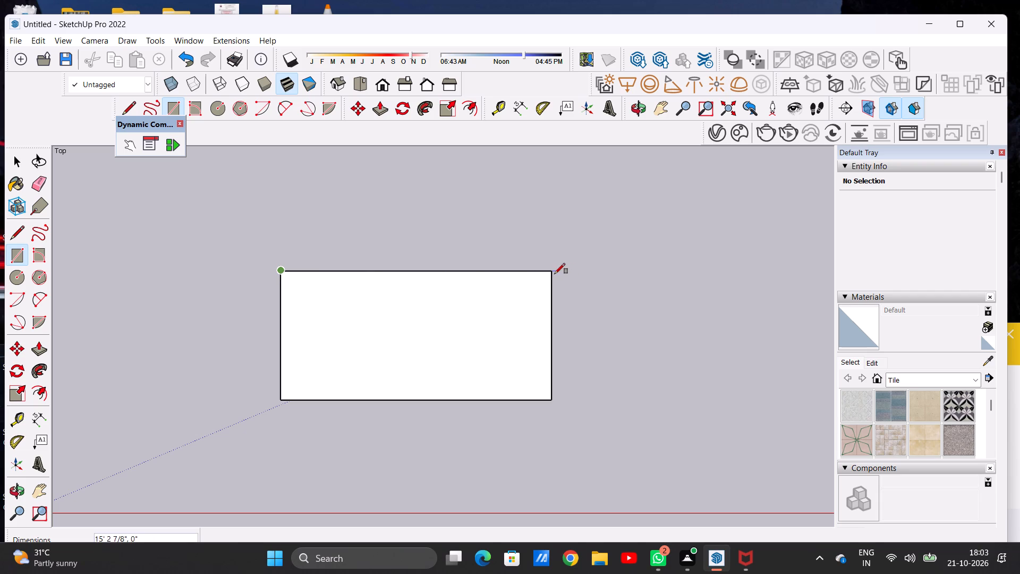
pyautogui.click(548, 274)
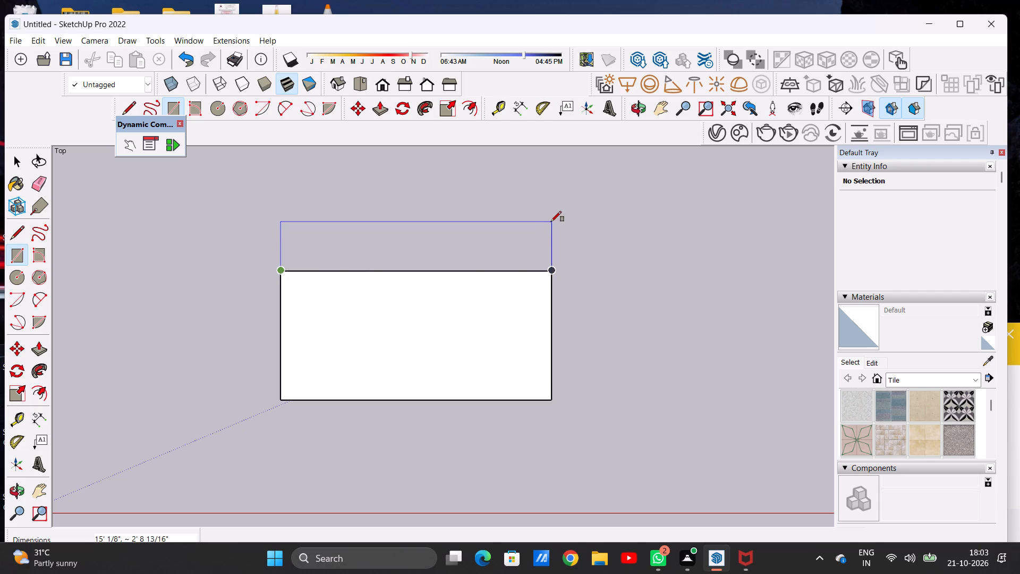
pyautogui.click(551, 222)
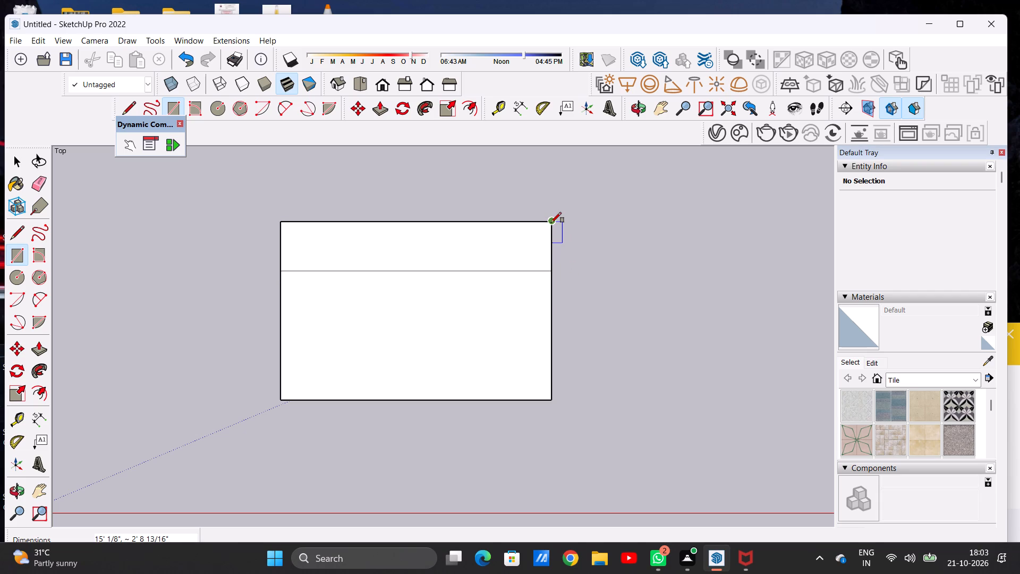
pyautogui.click(551, 223)
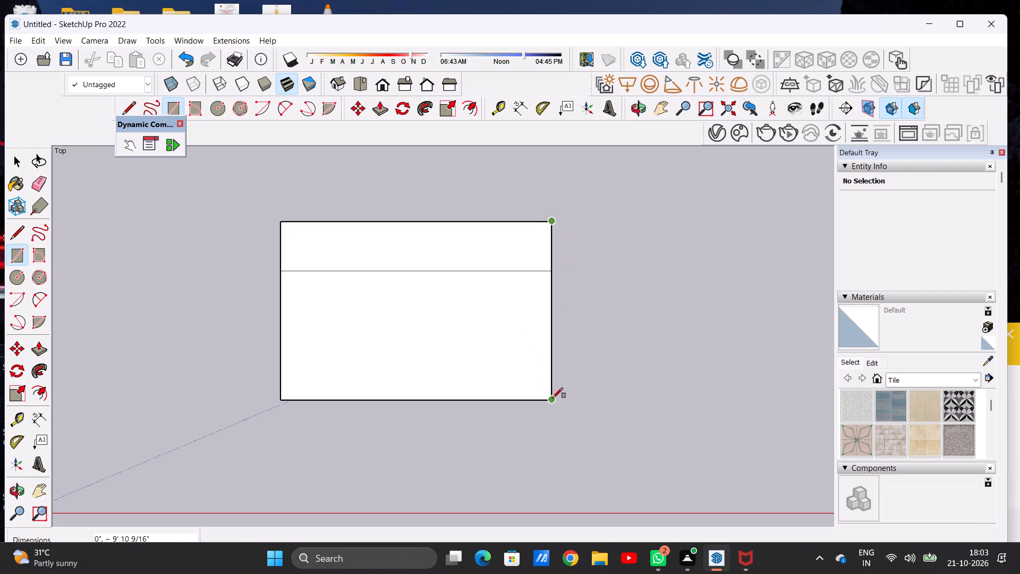
pyautogui.click(552, 398)
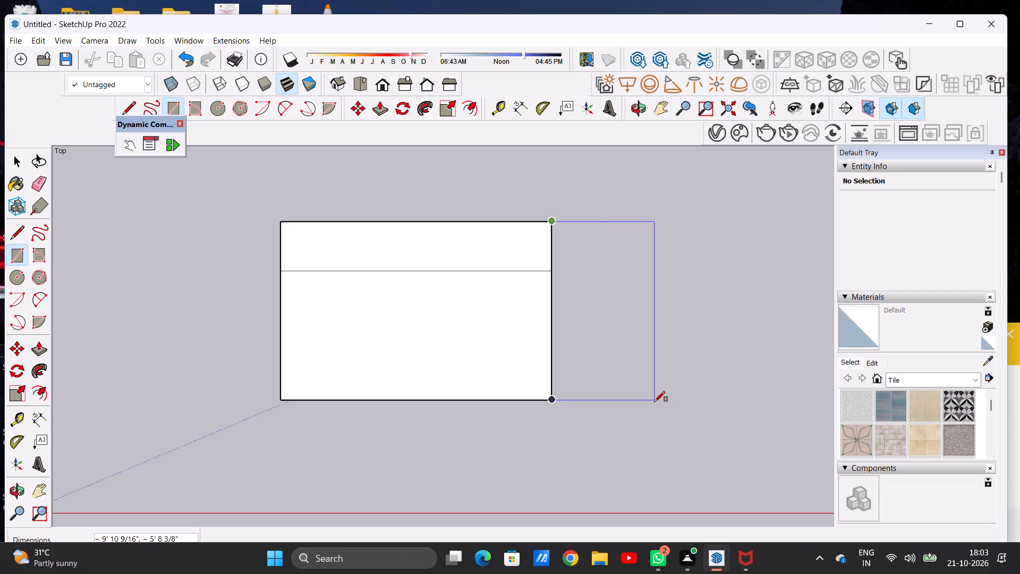
pyautogui.click(665, 404)
pyautogui.press('space')
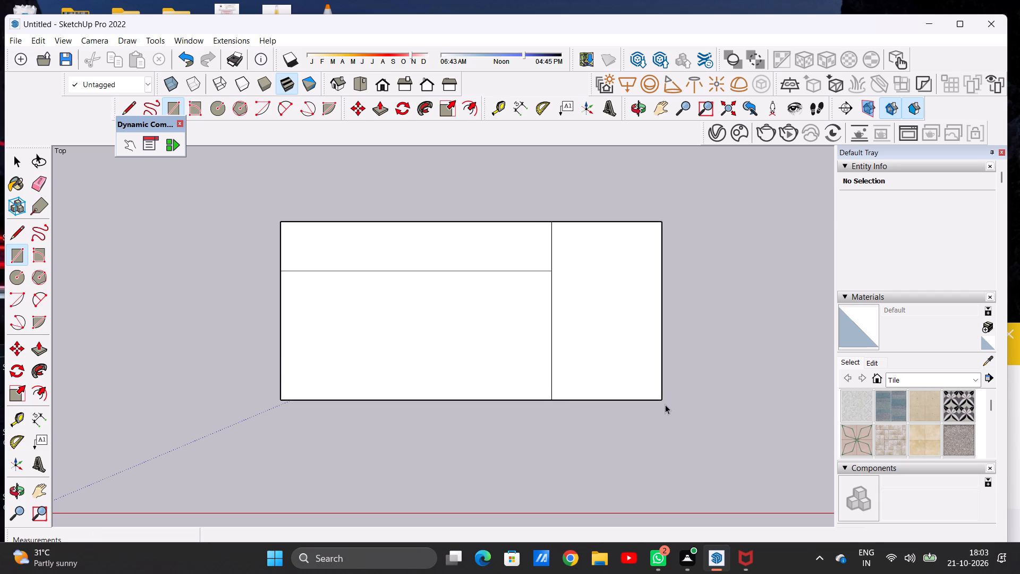
# Erase the interior dividing lines so the three rectangles merge into one face.
pyautogui.press('e')
pyautogui.moveTo(575, 342); pyautogui.dragTo(551, 333)
pyautogui.click(537, 273)
pyautogui.moveTo(557, 258); pyautogui.dragTo(530, 260)
pyautogui.moveTo(530, 260); pyautogui.dragTo(528, 280)
pyautogui.press('space')
# Enlarge the face with adjoining rectangles: about 21' 1" by 3' 6" at the upper edge, about 13' 5" by 7' 5" at the right.
pyautogui.scroll(-6, 404, 330)
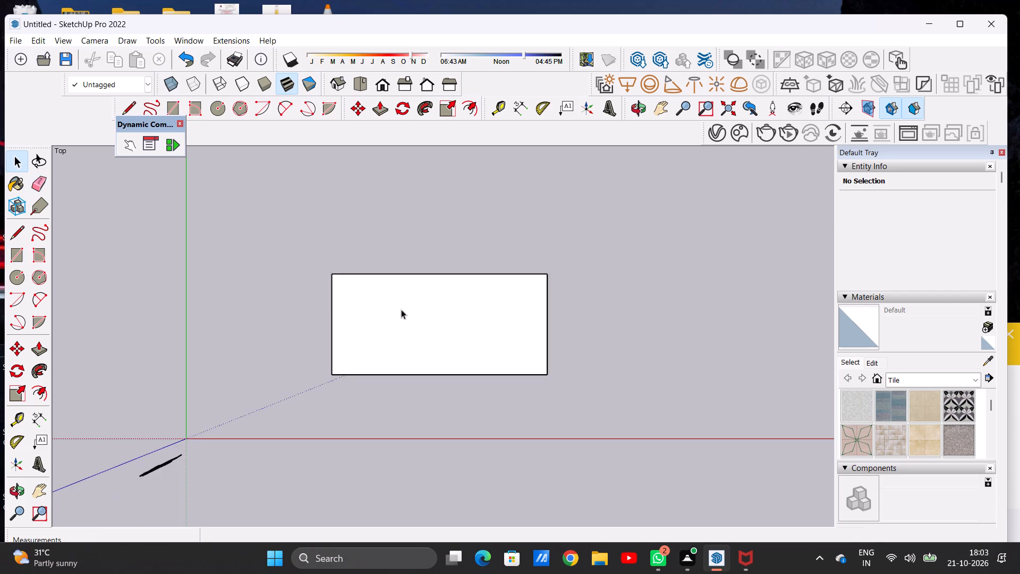
pyautogui.scroll(4, 411, 290)
pyautogui.press('r')
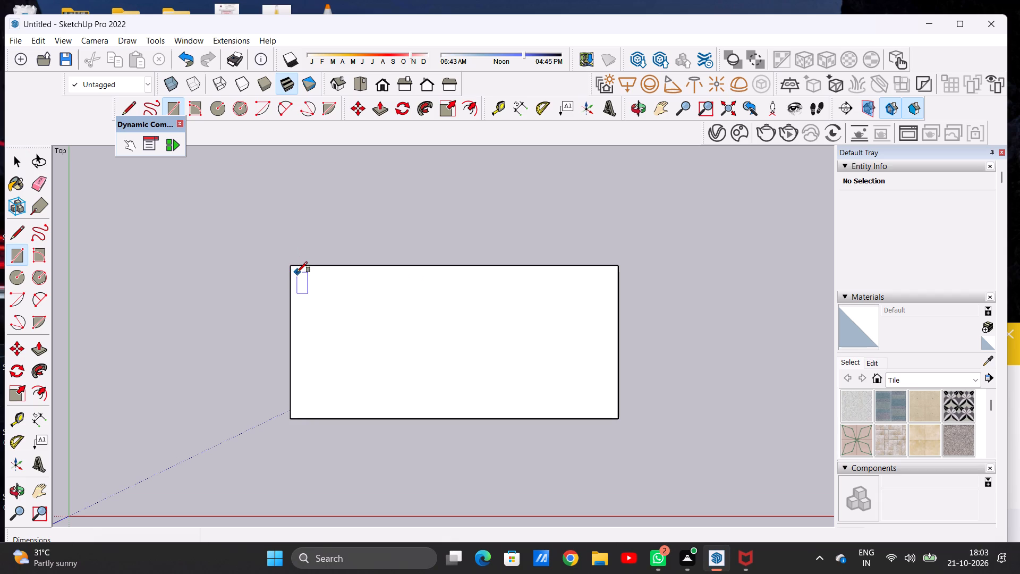
pyautogui.click(291, 269)
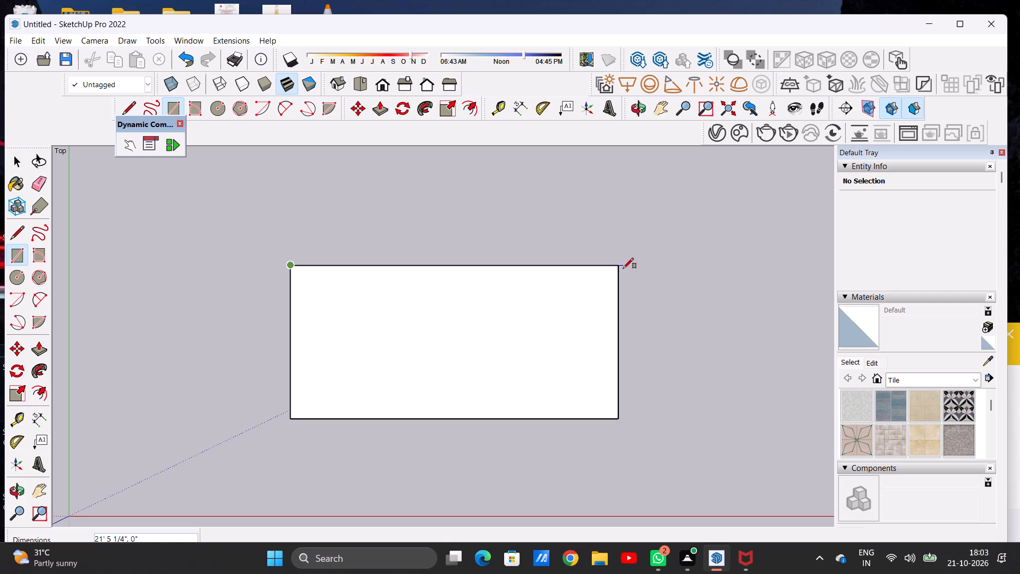
pyautogui.click(616, 267)
pyautogui.click(630, 210)
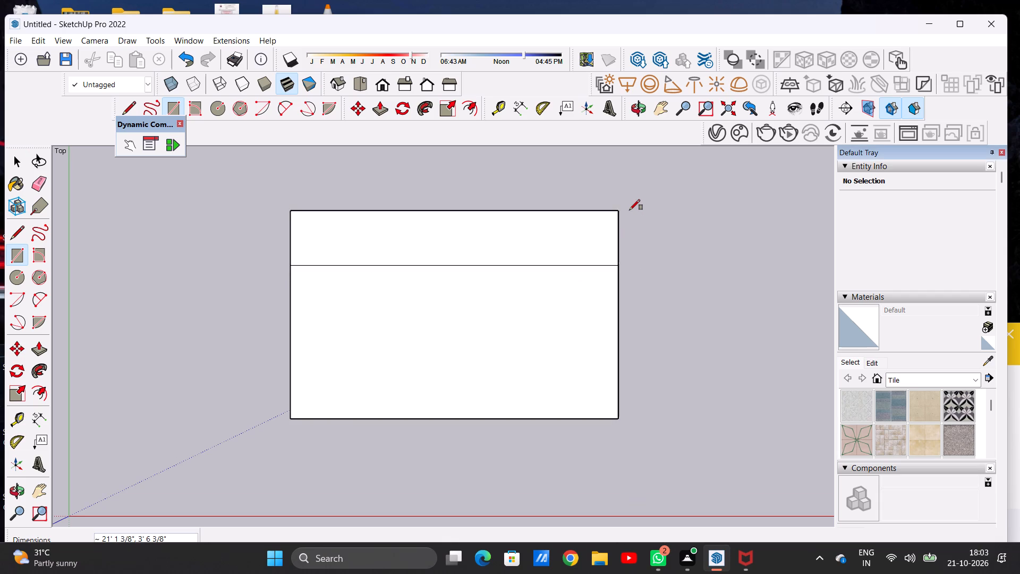
pyautogui.click(619, 215)
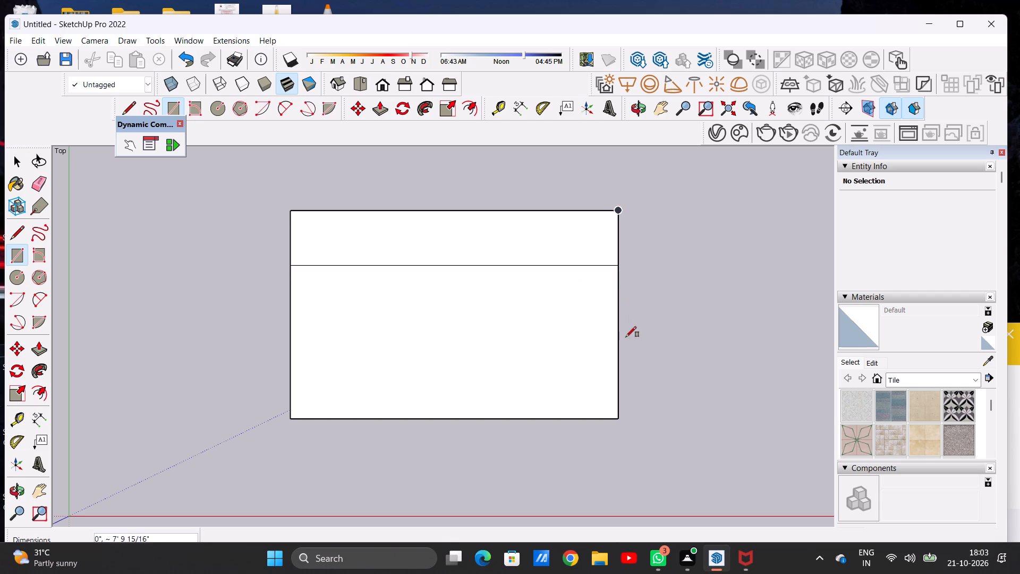
pyautogui.click(615, 414)
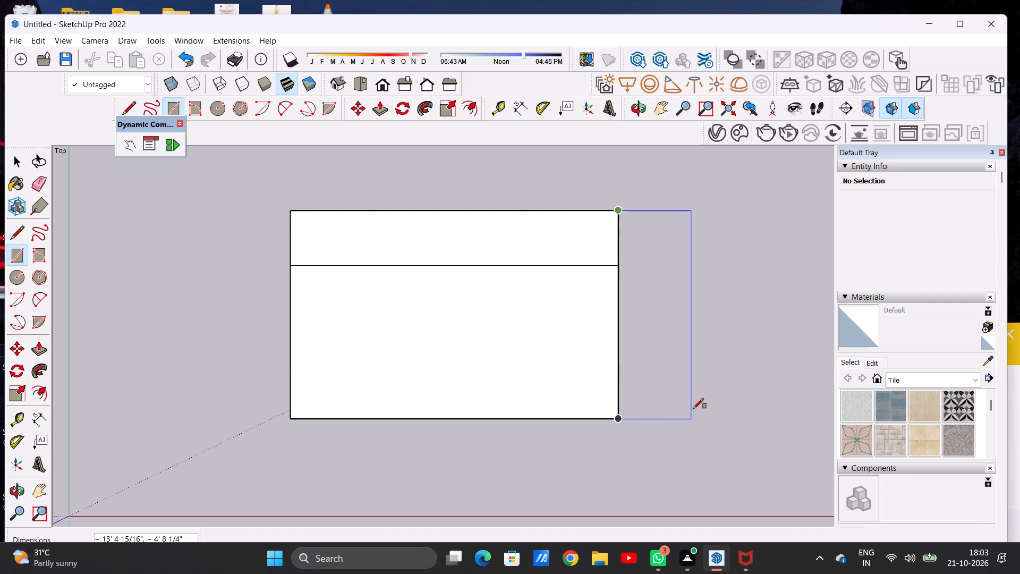
pyautogui.click(733, 406)
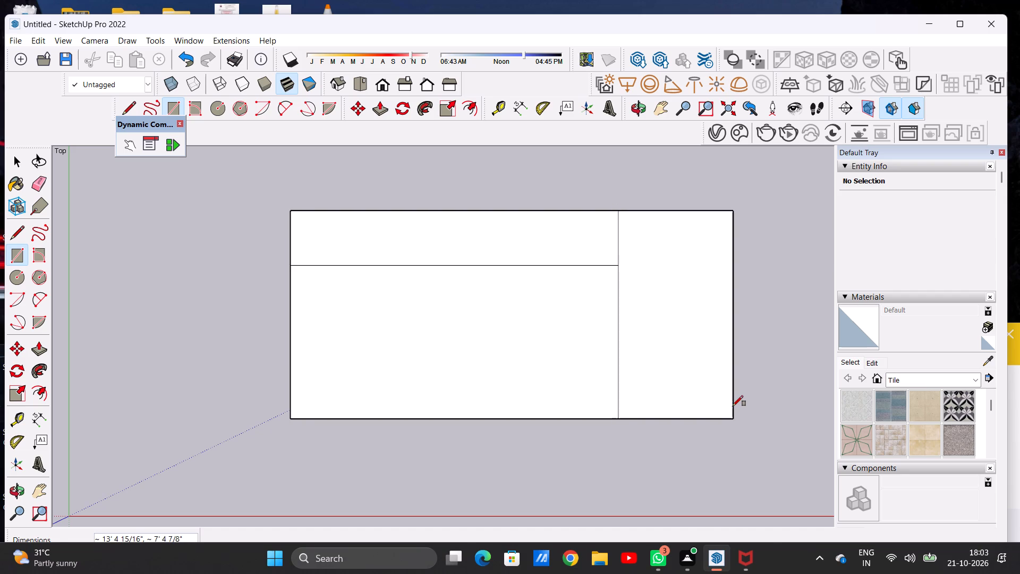
pyautogui.press('space')
# Erase the interior dividing lines of the enlarged shape to leave a single rectangular face.
pyautogui.press('e')
pyautogui.moveTo(643, 353); pyautogui.dragTo(577, 353)
pyautogui.moveTo(588, 319); pyautogui.dragTo(644, 327)
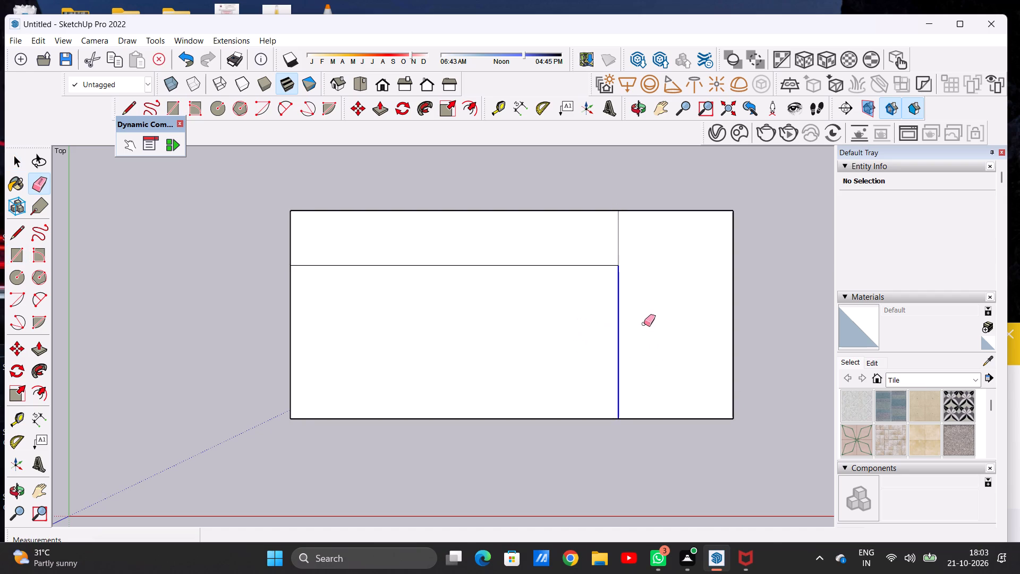
pyautogui.moveTo(615, 261); pyautogui.dragTo(614, 273)
pyautogui.moveTo(612, 257); pyautogui.dragTo(624, 259)
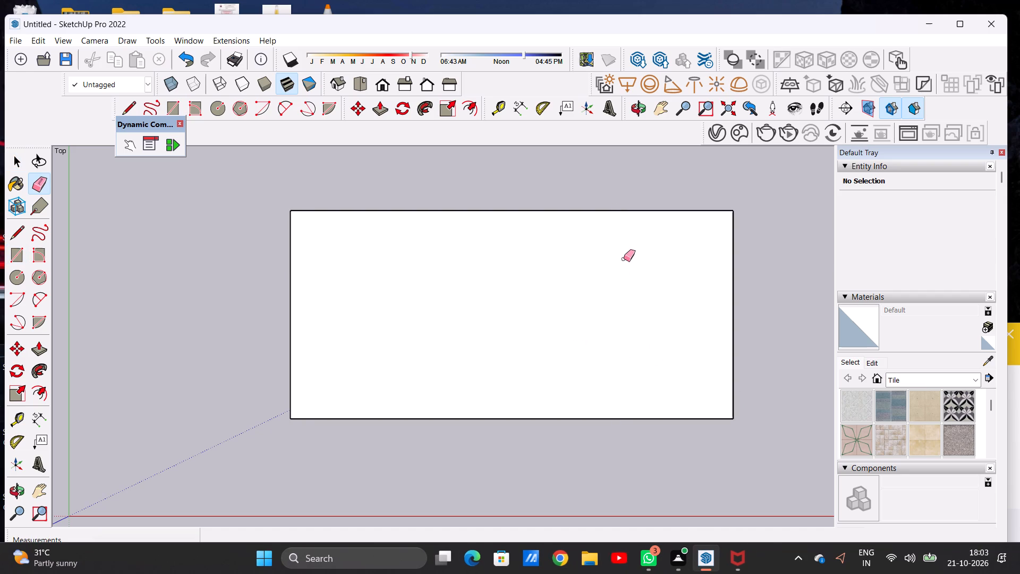
pyautogui.press('space')
# Push/Pull the merged rectangular face up 9" to make a base slab.
pyautogui.scroll(-10, 244, 409)
pyautogui.scroll(-5, 451, 251)
pyautogui.scroll(6, 425, 282)
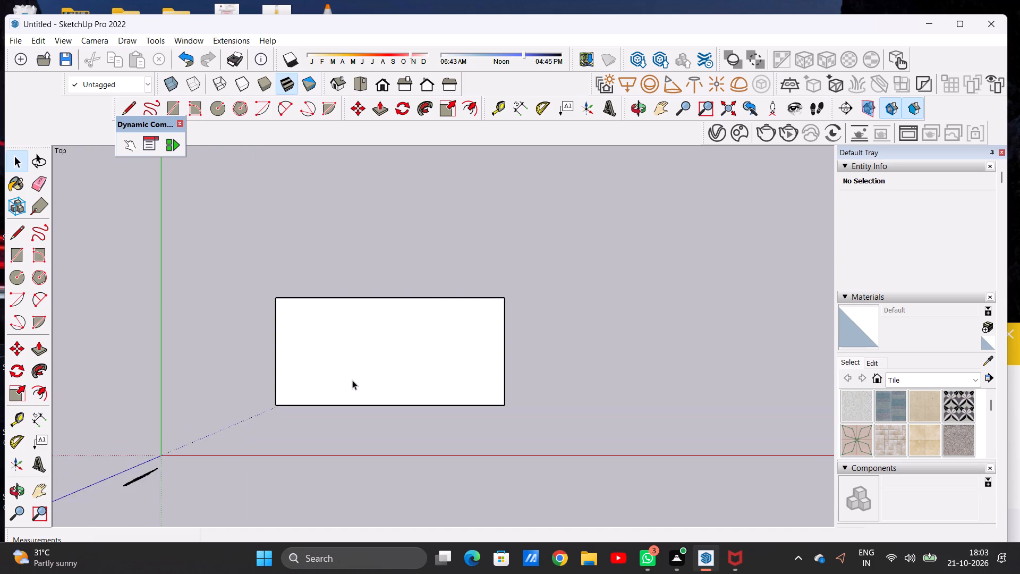
pyautogui.scroll(2, 360, 386)
pyautogui.scroll(4, 234, 351)
pyautogui.moveTo(445, 483); pyautogui.dragTo(454, 337, button='middle')
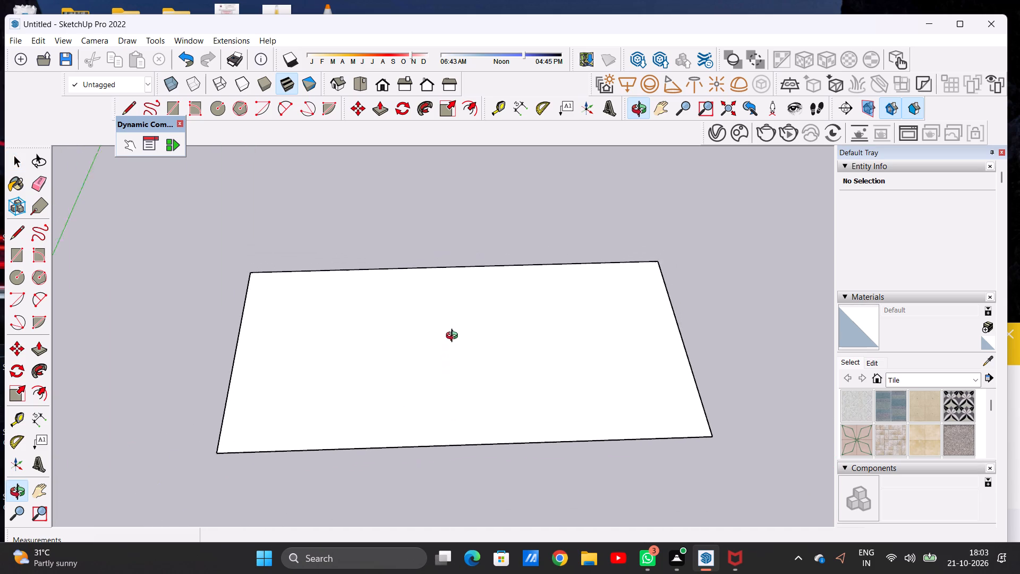
pyautogui.moveTo(454, 337); pyautogui.dragTo(448, 317, button='middle')
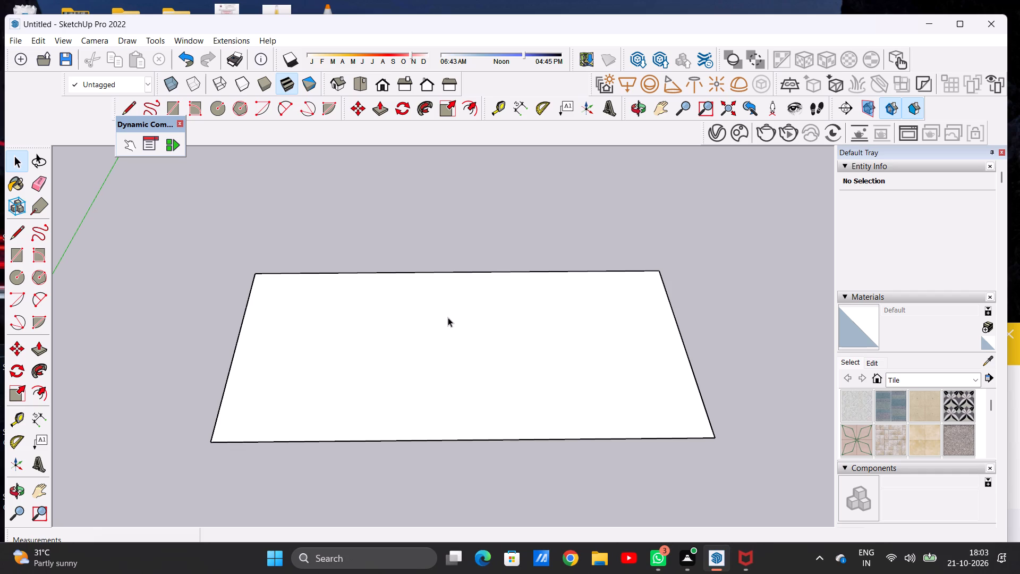
pyautogui.scroll(-3, 361, 367)
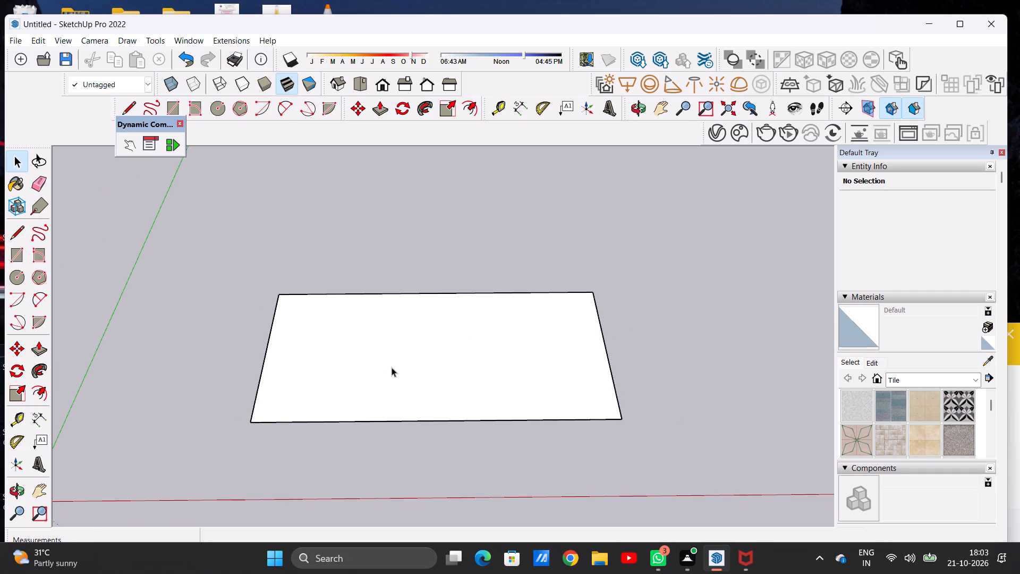
pyautogui.scroll(3, 445, 361)
pyautogui.press('p')
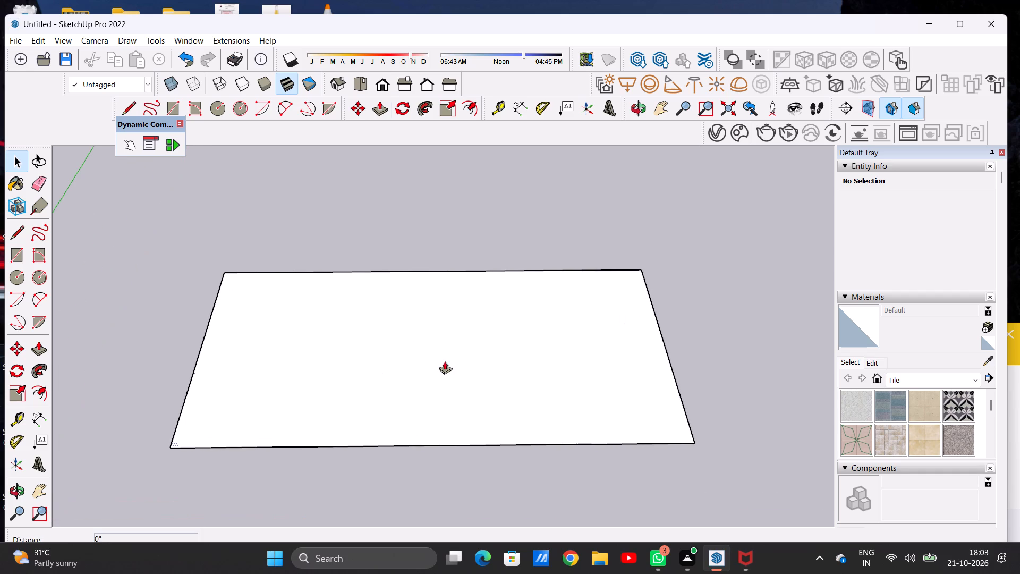
pyautogui.click(525, 421)
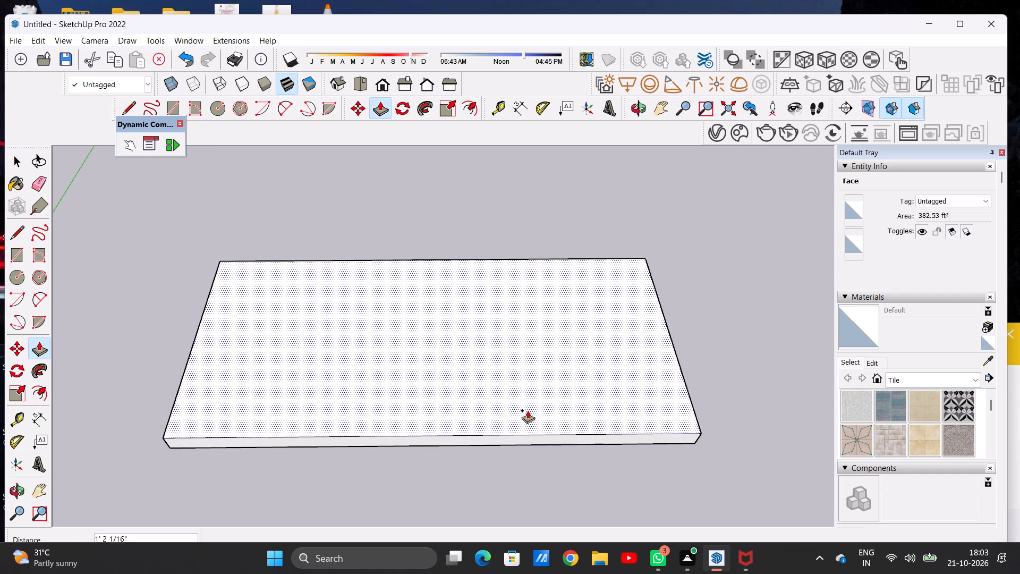
pyautogui.write('9"')
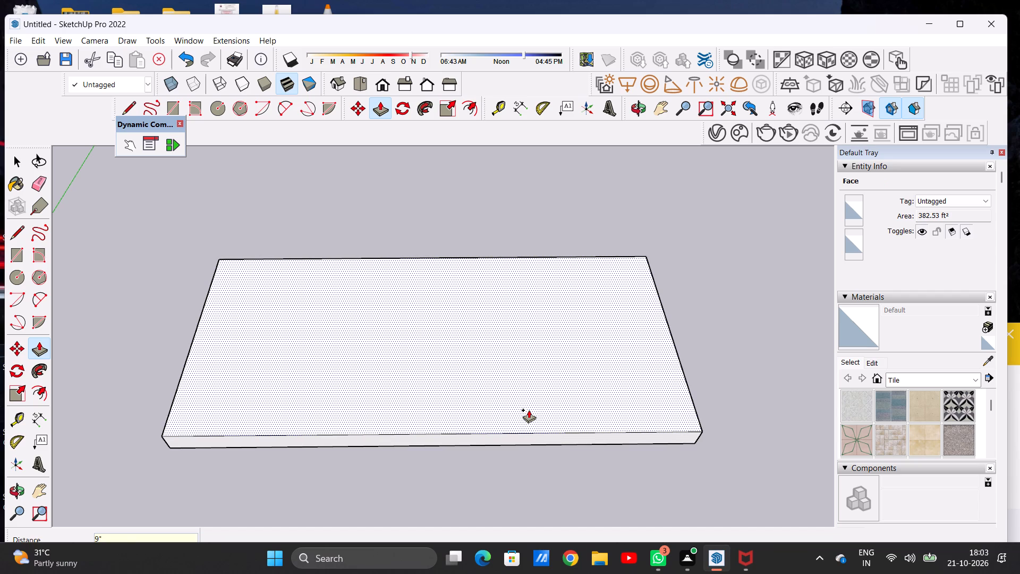
pyautogui.press('Return')
pyautogui.press('space')
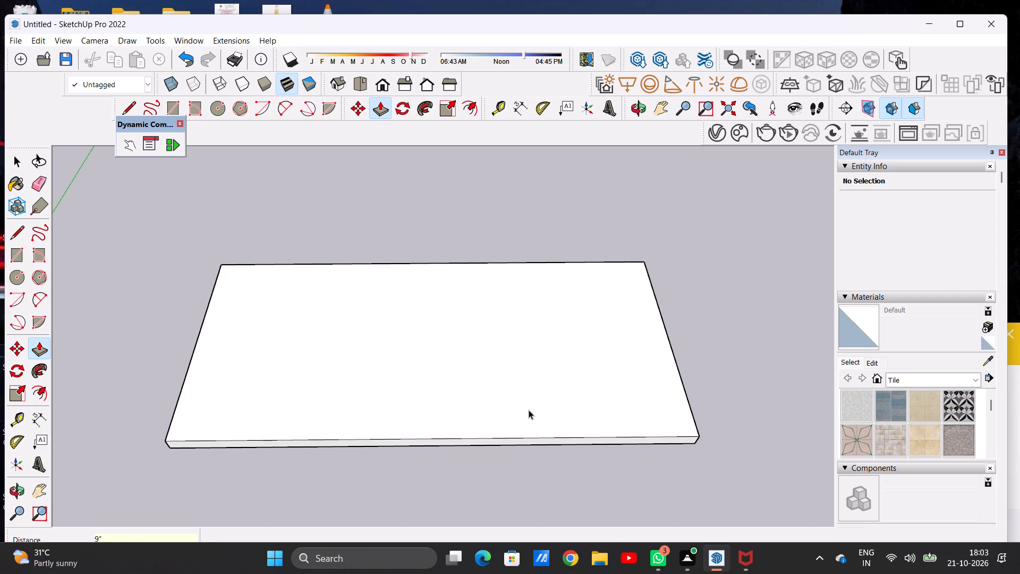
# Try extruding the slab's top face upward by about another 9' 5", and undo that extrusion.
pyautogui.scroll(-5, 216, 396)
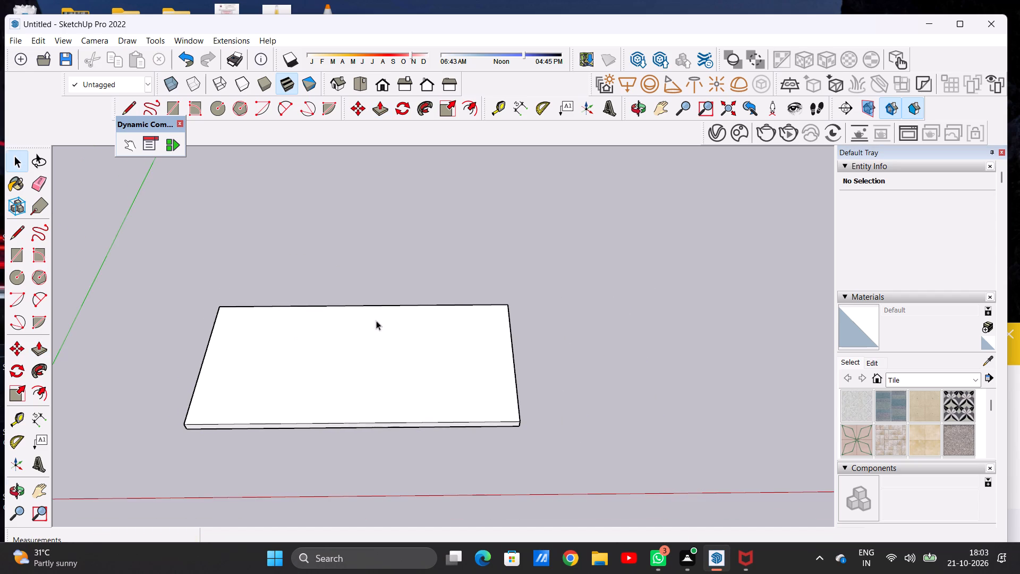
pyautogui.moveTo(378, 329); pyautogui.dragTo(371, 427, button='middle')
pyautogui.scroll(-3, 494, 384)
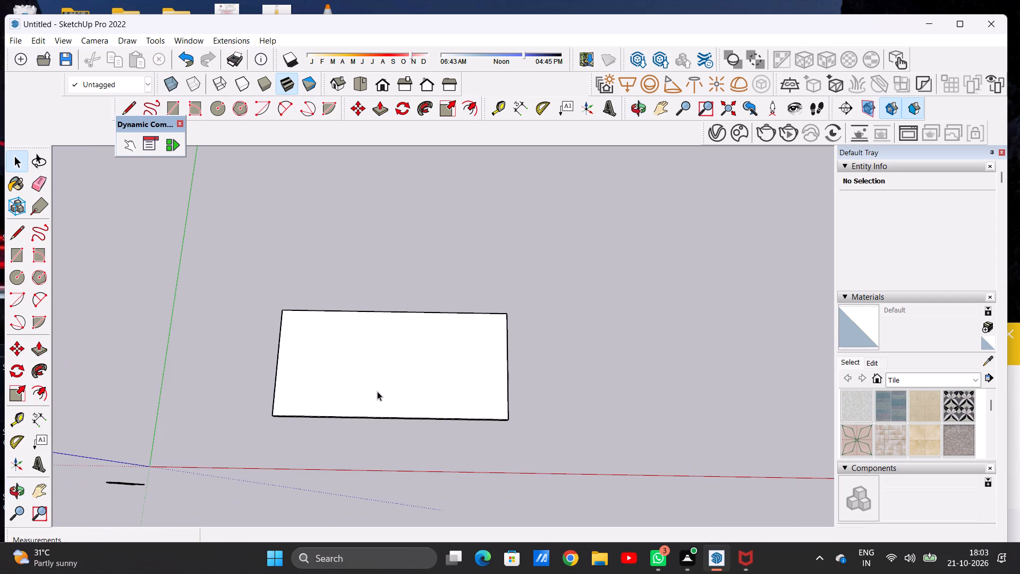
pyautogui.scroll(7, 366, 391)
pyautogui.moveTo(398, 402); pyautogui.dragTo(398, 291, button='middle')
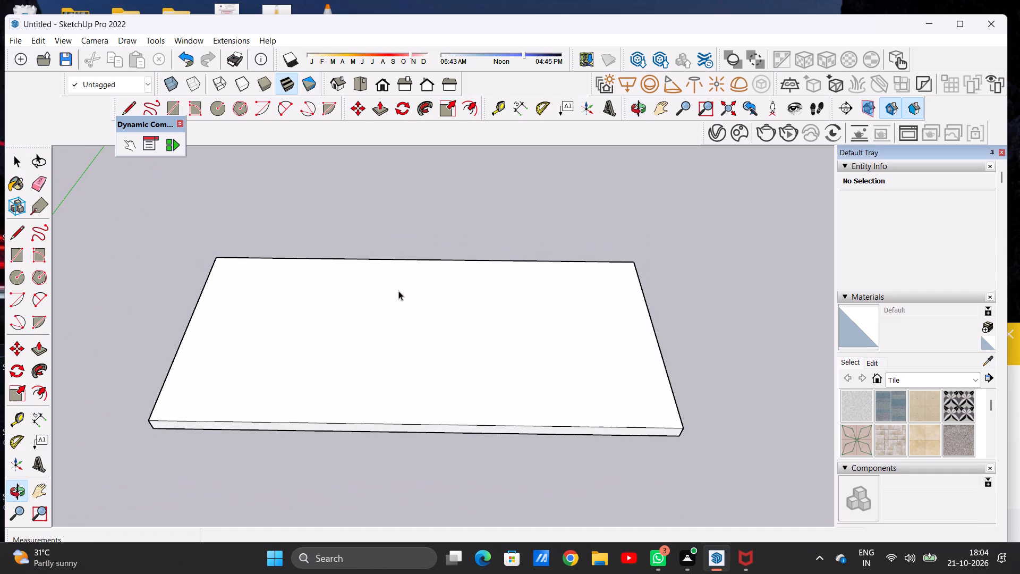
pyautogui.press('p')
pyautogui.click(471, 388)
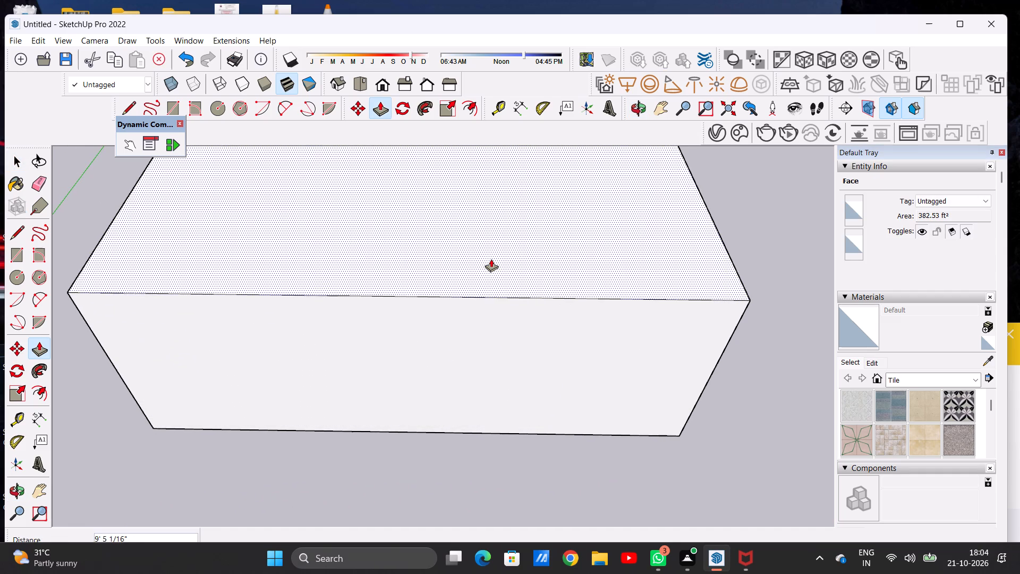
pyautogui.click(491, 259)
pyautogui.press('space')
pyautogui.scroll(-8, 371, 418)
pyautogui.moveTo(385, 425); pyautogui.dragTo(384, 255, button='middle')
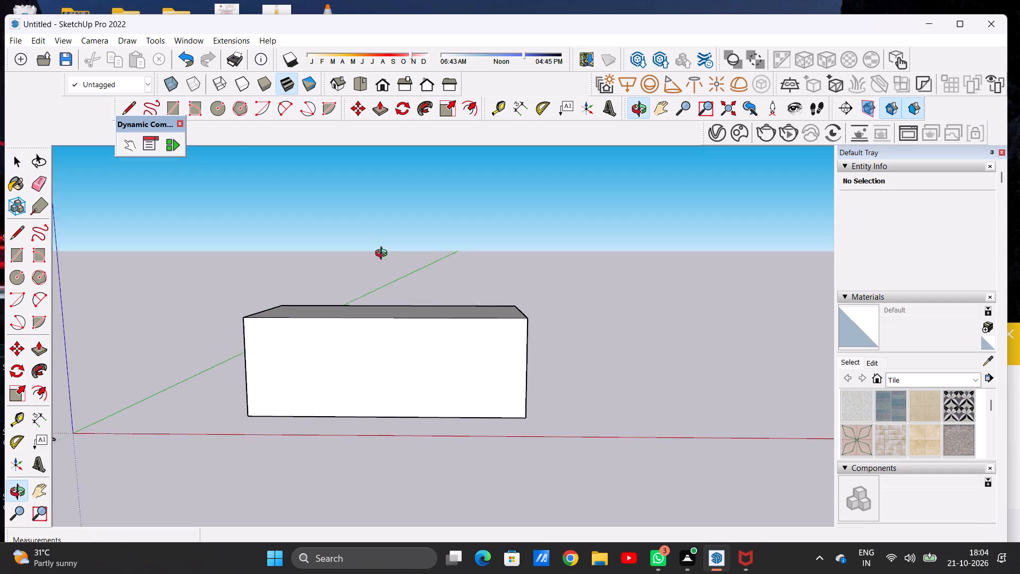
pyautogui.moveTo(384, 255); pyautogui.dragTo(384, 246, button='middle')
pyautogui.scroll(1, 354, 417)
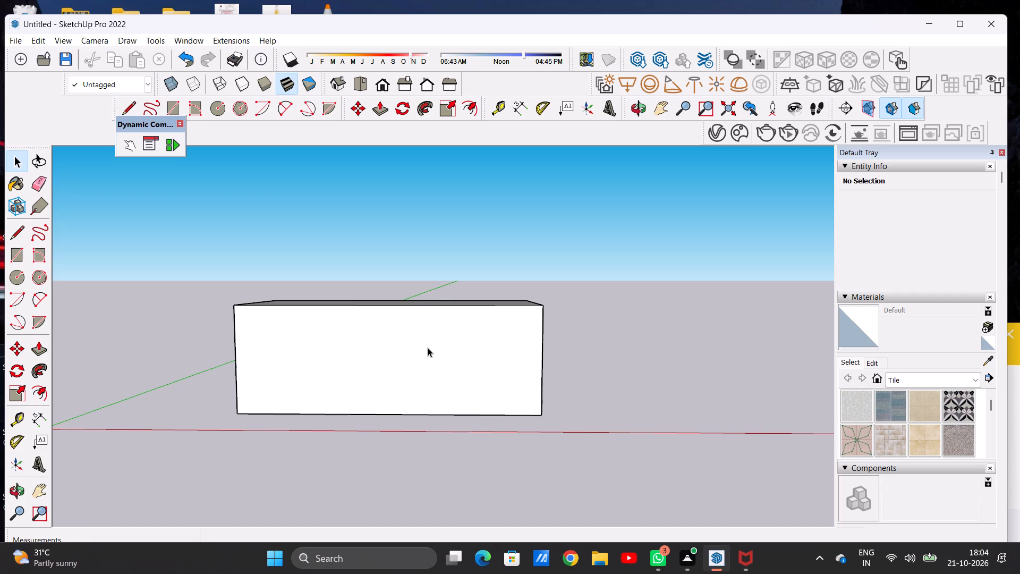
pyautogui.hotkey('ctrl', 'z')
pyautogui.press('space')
# Offset the outline of the slab's top face inward by 9".
pyautogui.moveTo(436, 383); pyautogui.dragTo(437, 474, button='middle')
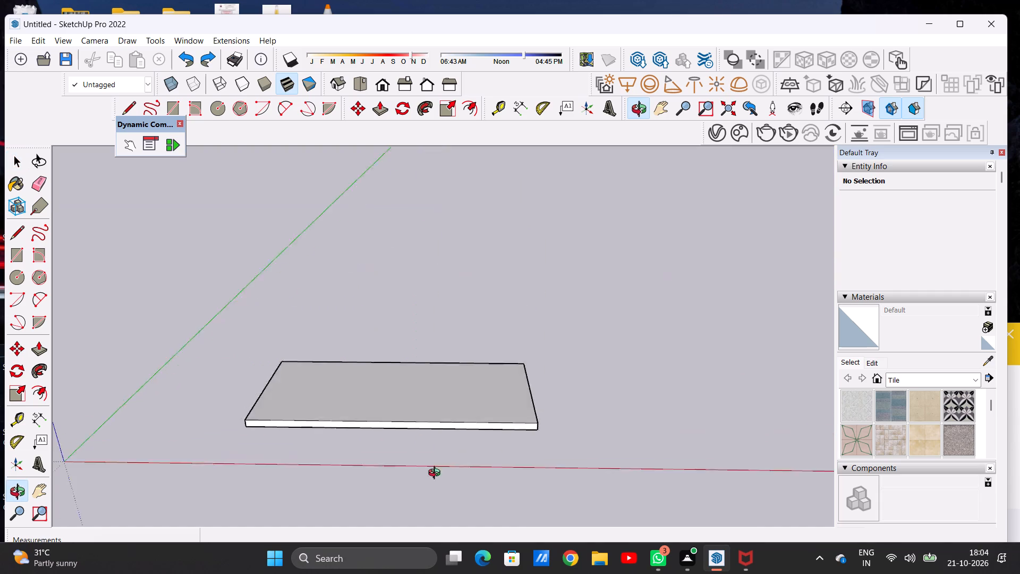
pyautogui.moveTo(437, 474); pyautogui.dragTo(437, 520, button='middle')
pyautogui.scroll(4, 417, 440)
pyautogui.moveTo(406, 320); pyautogui.dragTo(411, 442, button='middle')
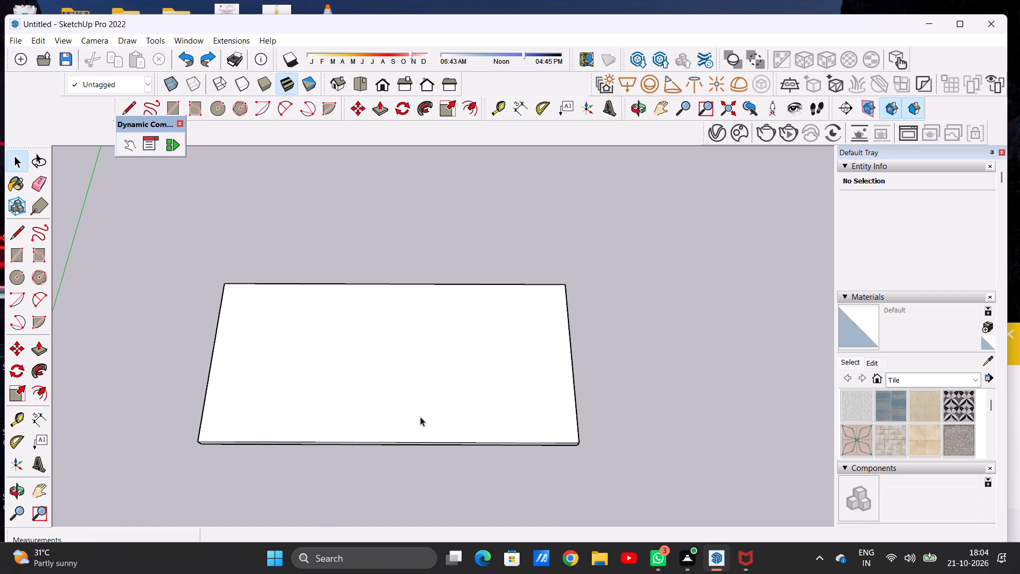
pyautogui.scroll(-3, 420, 417)
pyautogui.scroll(3, 437, 428)
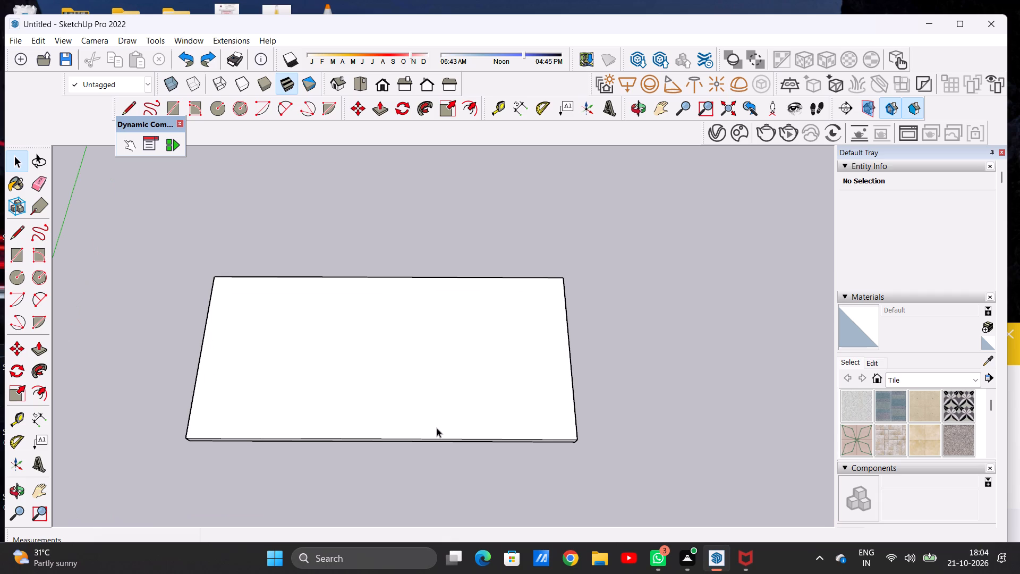
pyautogui.scroll(-3, 296, 417)
pyautogui.scroll(1, 309, 418)
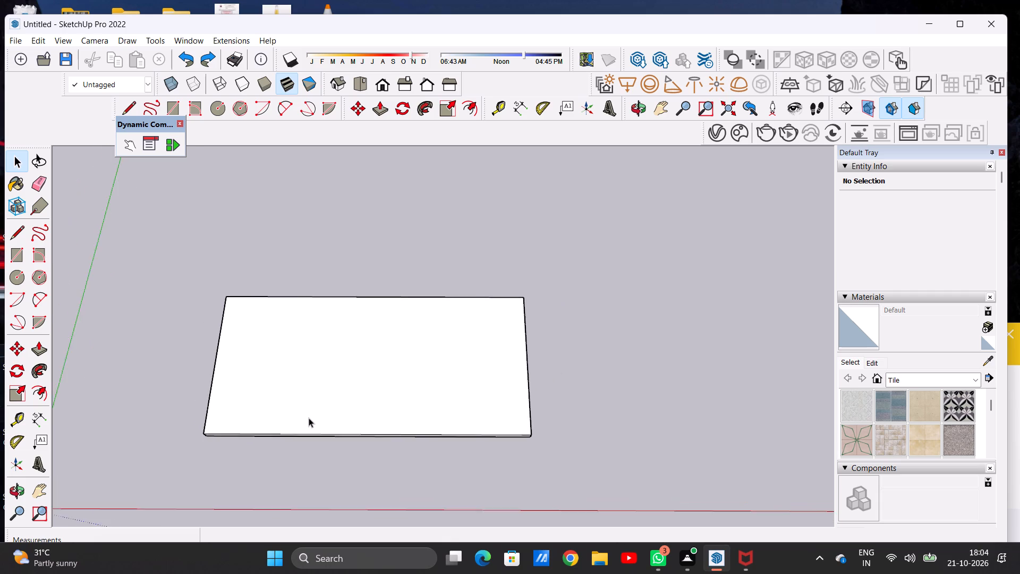
pyautogui.scroll(1, 309, 418)
pyautogui.write('OF')
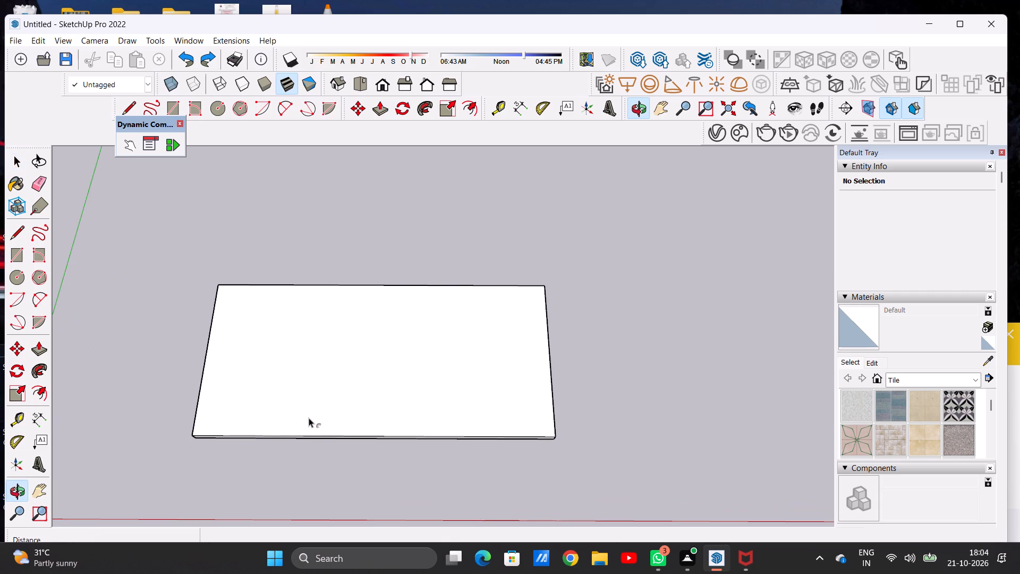
pyautogui.click(394, 293)
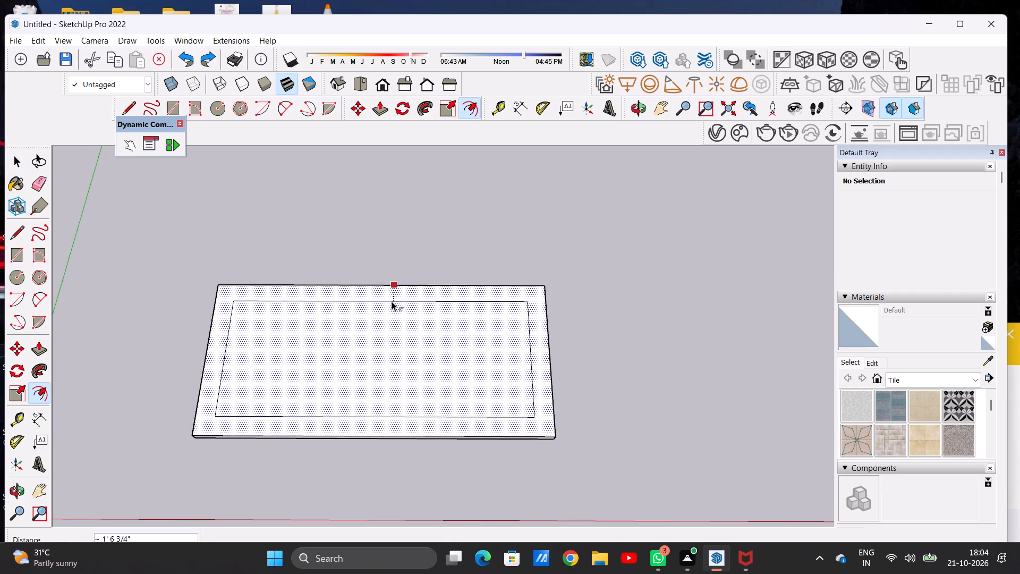
pyautogui.write('9"')
pyautogui.press('Return')
pyautogui.press('space')
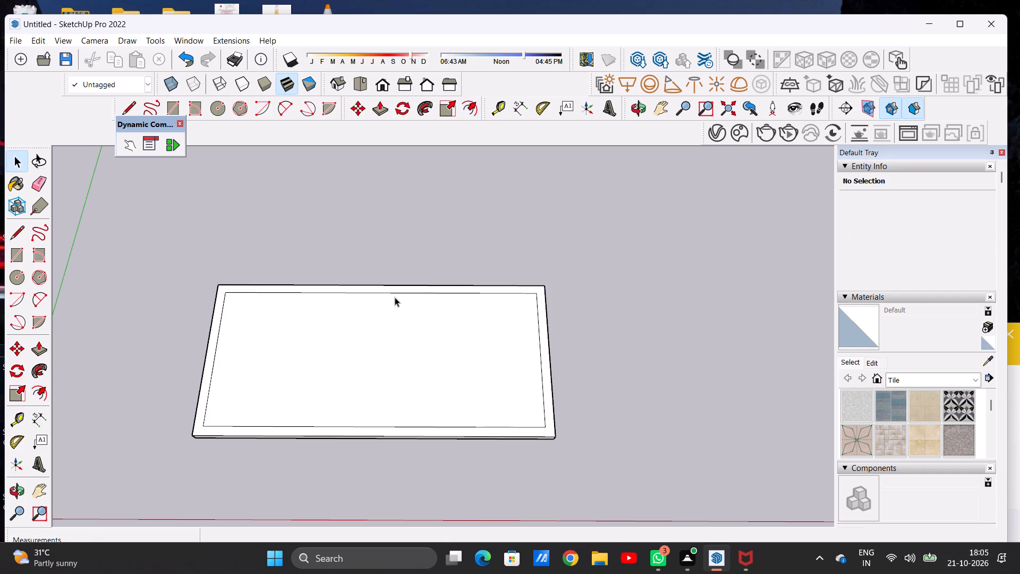
# Draw a 9" line extending the inset rectangle's front edge from its right corner to the slab's outer right edge.
pyautogui.scroll(-3, 280, 412)
pyautogui.scroll(5, 245, 452)
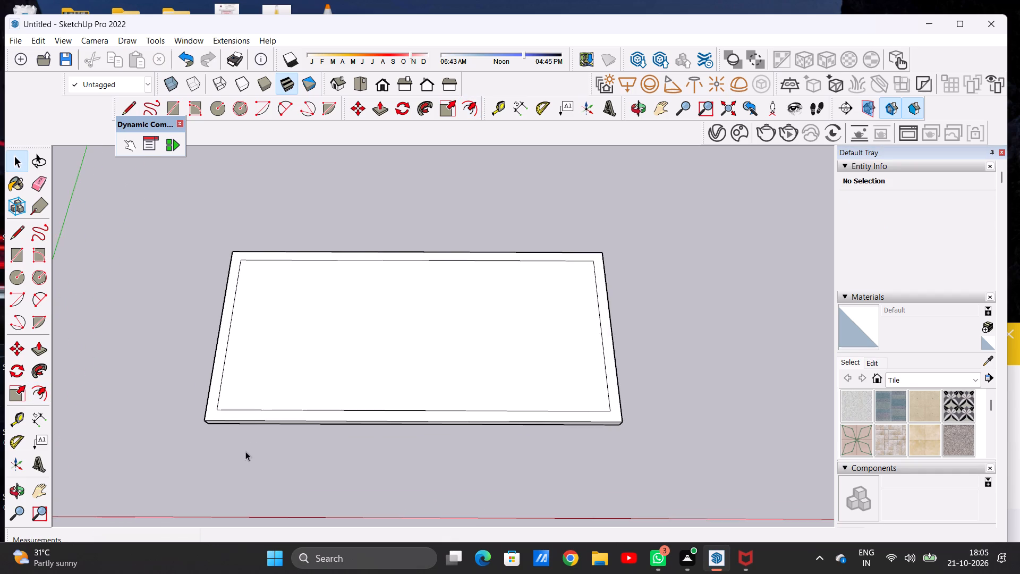
pyautogui.scroll(3, 253, 415)
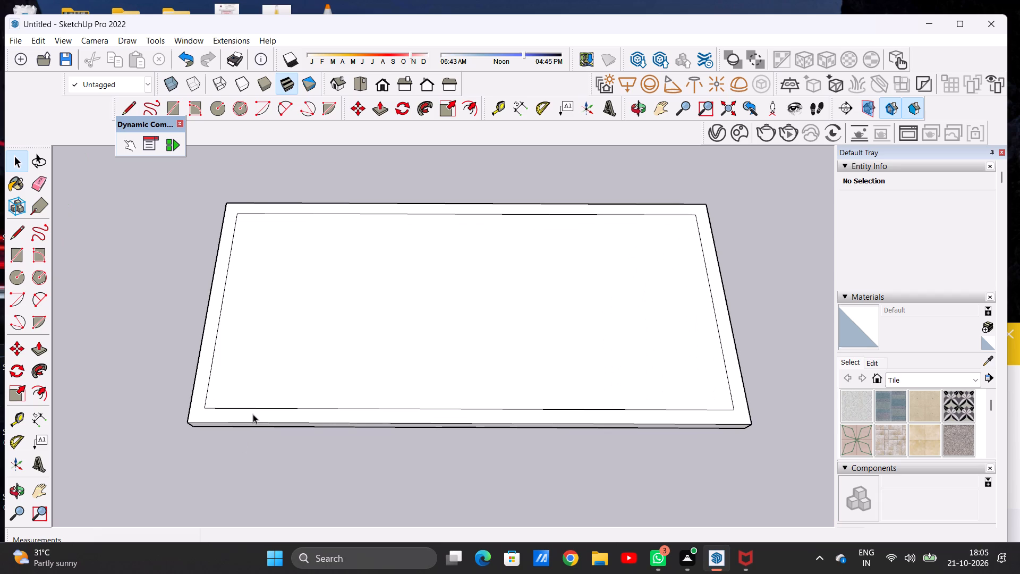
pyautogui.scroll(4, 250, 416)
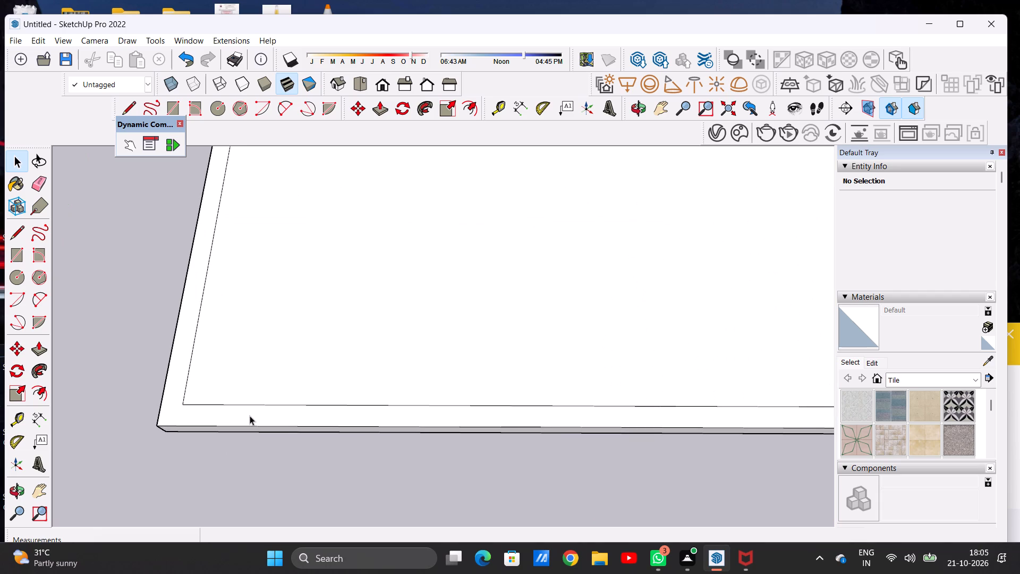
pyautogui.scroll(-7, 179, 405)
pyautogui.scroll(3, 513, 441)
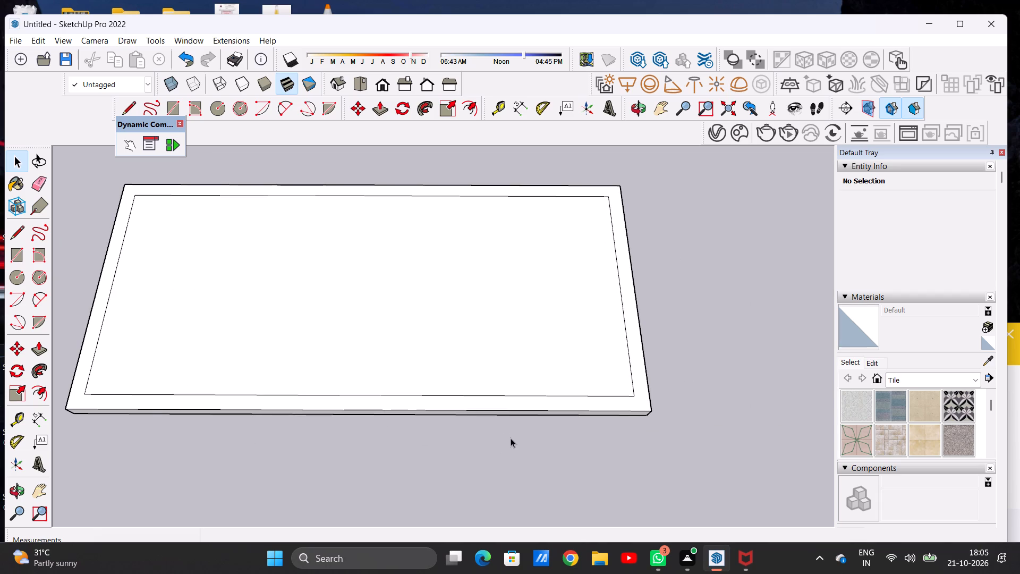
pyautogui.scroll(-1, 509, 436)
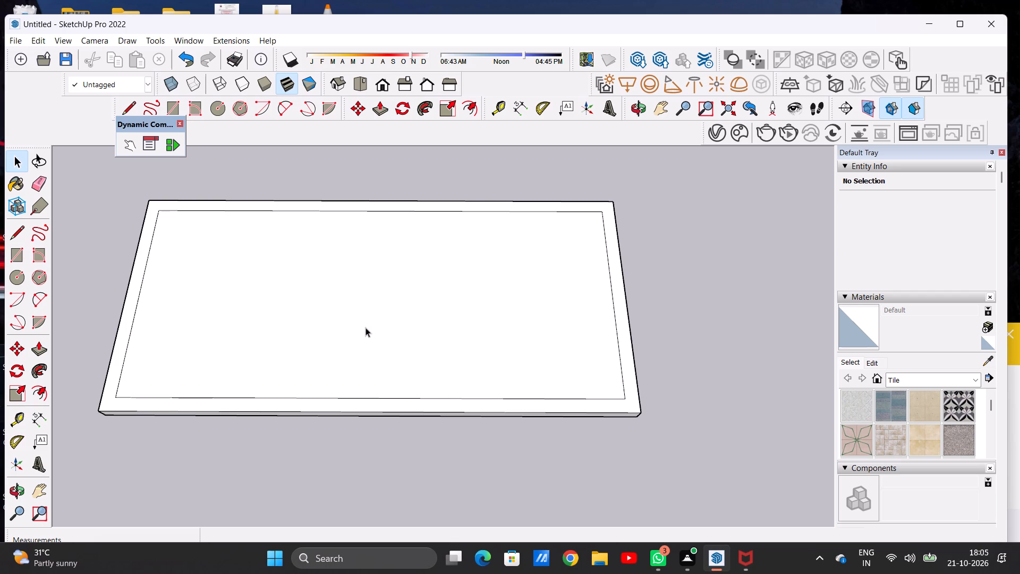
pyautogui.scroll(-3, 497, 368)
pyautogui.scroll(1, 546, 416)
pyautogui.press('l')
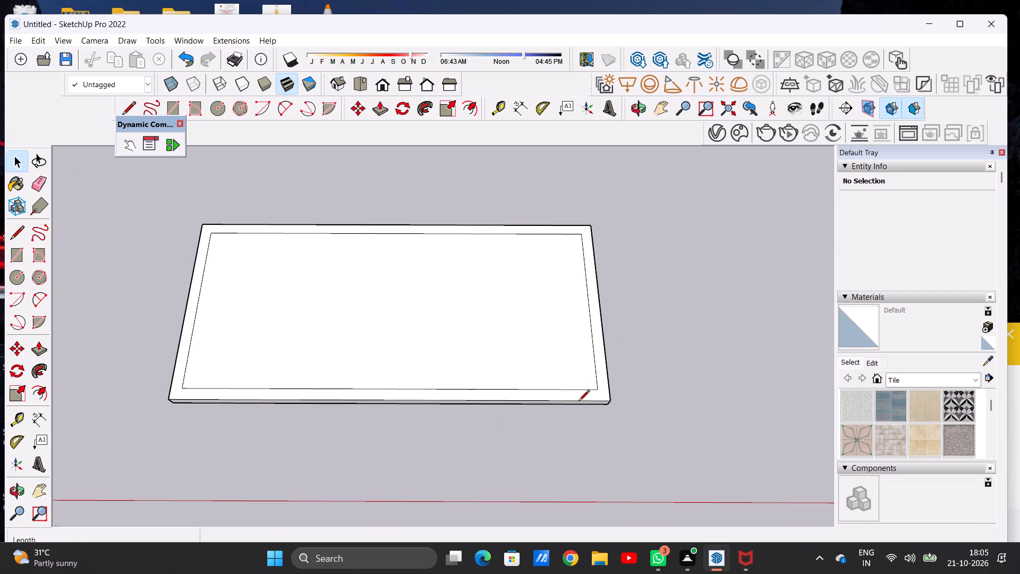
pyautogui.scroll(7, 605, 391)
pyautogui.click(589, 389)
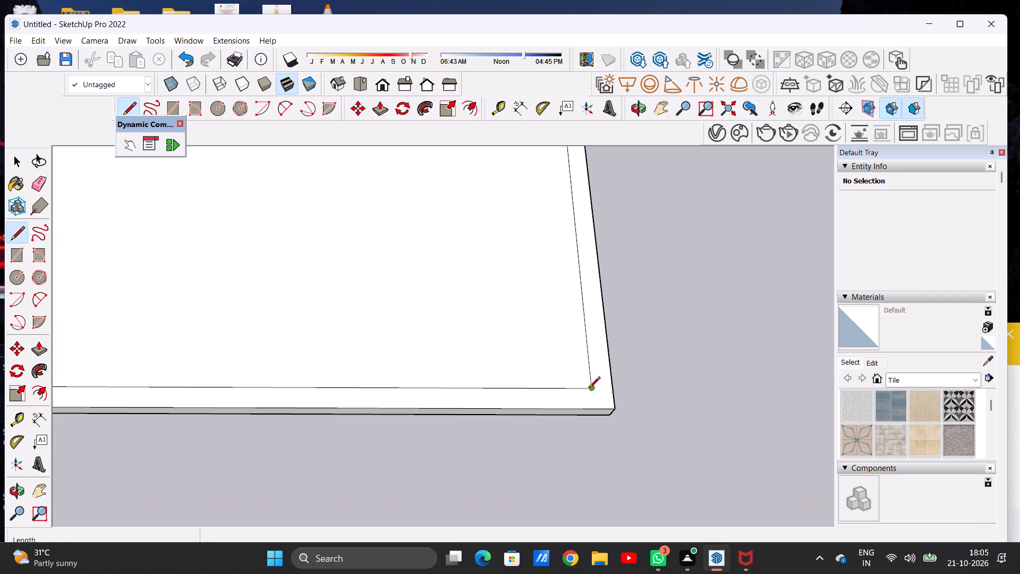
pyautogui.click(610, 387)
# Draw a matching 9" line from the inset rectangle's front-left corner to the slab's outer left edge.
pyautogui.scroll(-15, 636, 387)
pyautogui.scroll(4, 372, 380)
pyautogui.scroll(-1, 372, 380)
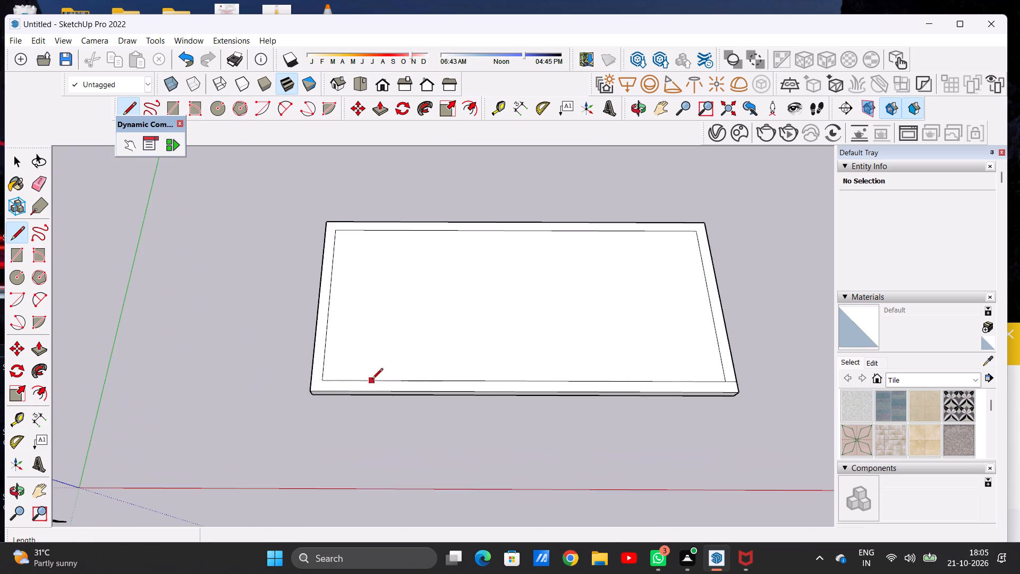
pyautogui.scroll(14, 347, 385)
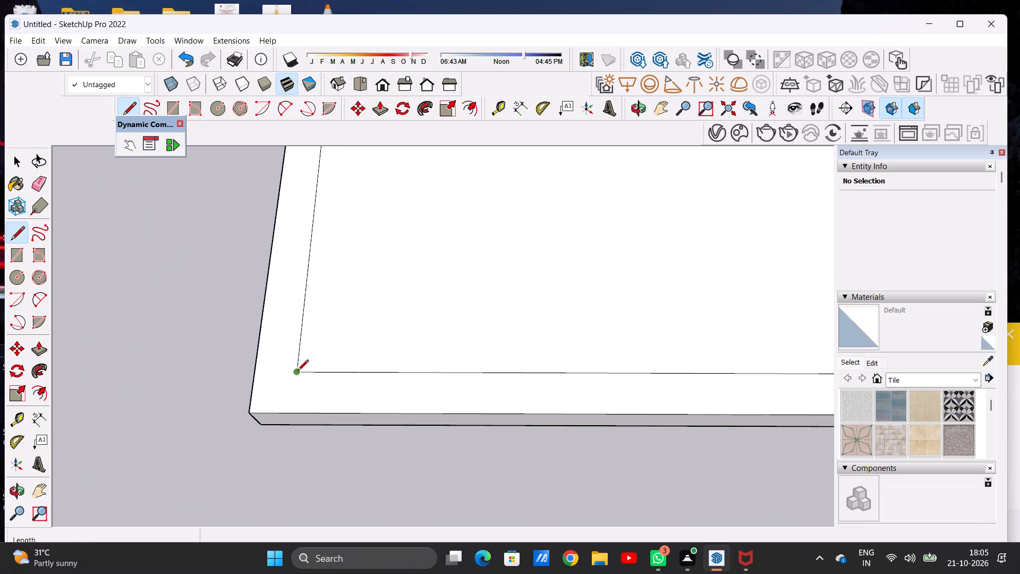
pyautogui.click(297, 372)
pyautogui.click(256, 371)
pyautogui.press('space')
# Draw a line across the slab's top, from the inset rectangle's left edge to its right edge, about midway front to back.
pyautogui.scroll(-16, 220, 406)
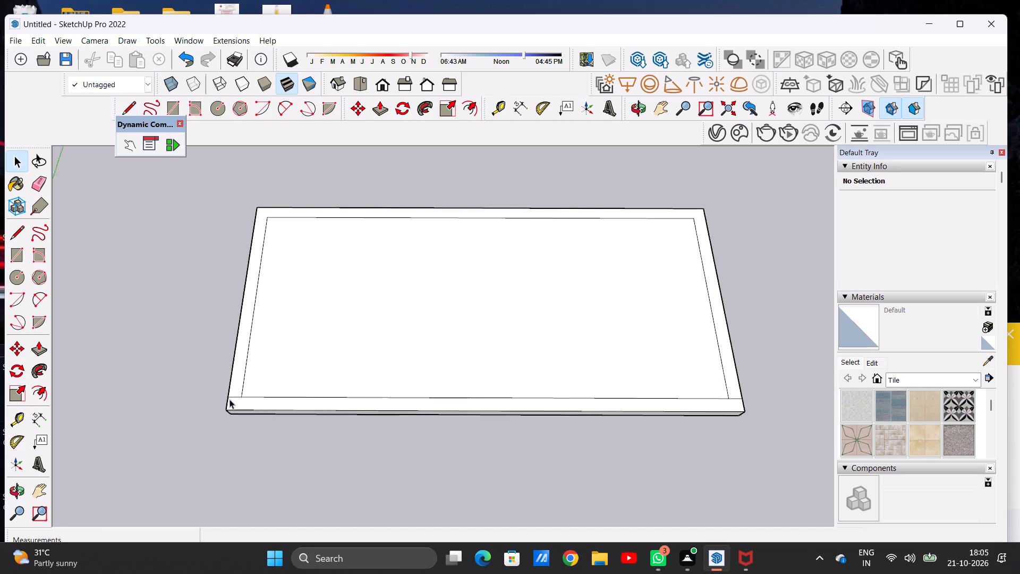
pyautogui.scroll(-2, 229, 399)
pyautogui.scroll(1, 516, 325)
pyautogui.scroll(-1, 516, 325)
pyautogui.scroll(1, 516, 325)
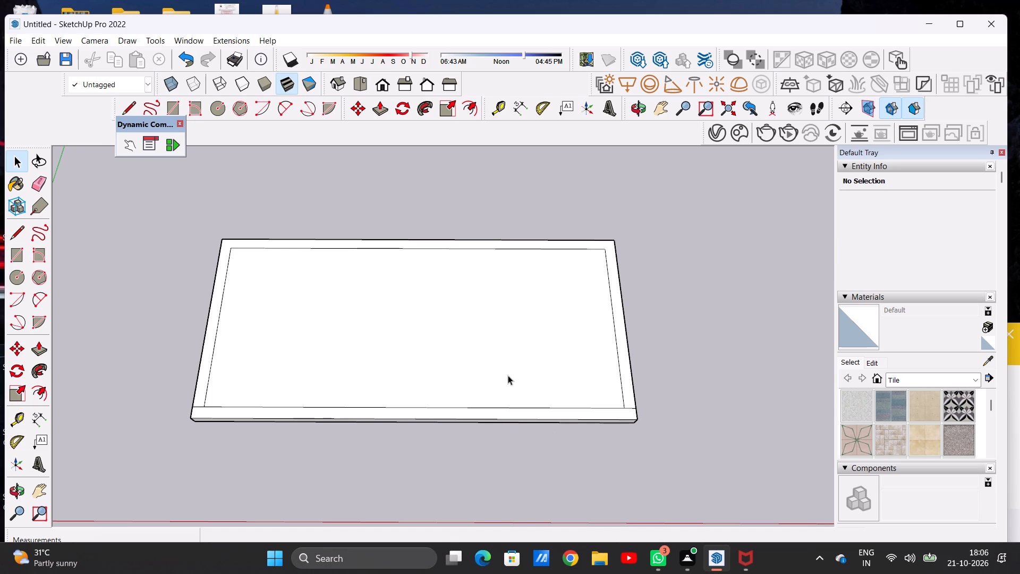
pyautogui.press('l')
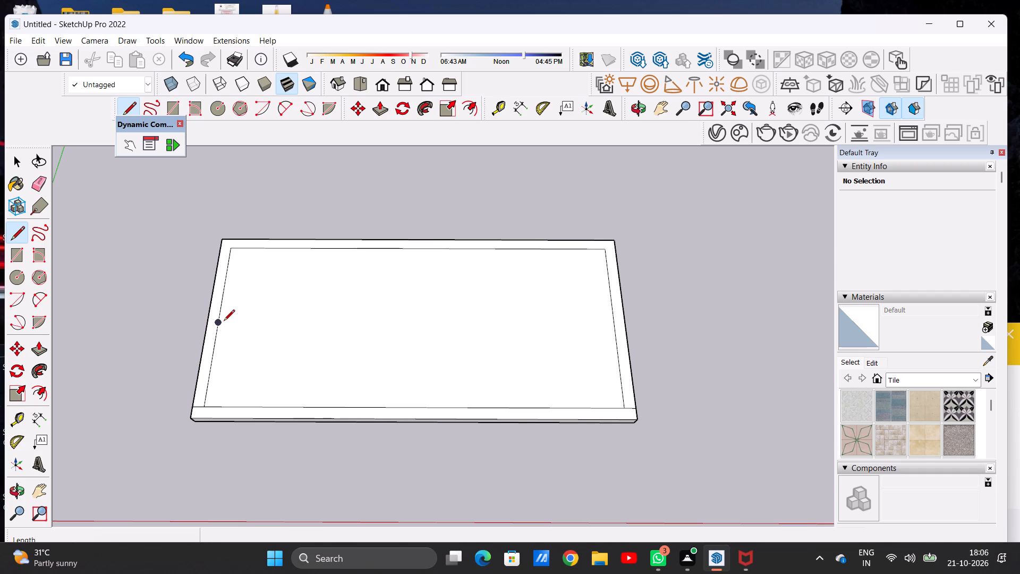
pyautogui.click(224, 322)
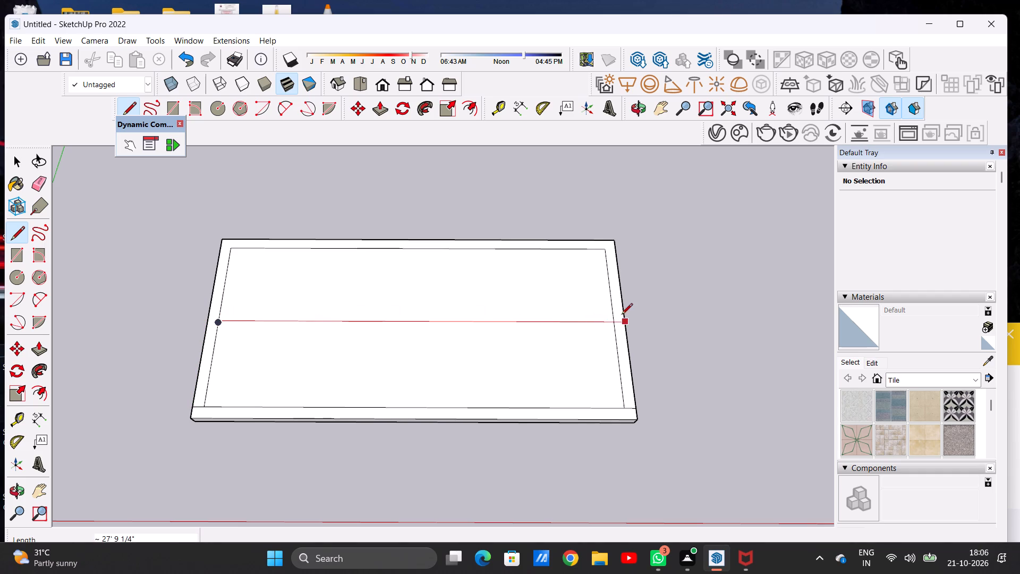
pyautogui.click(610, 319)
# Draw a parallel line about 27' long just in front of the dividing line, between the inset rectangle's left and right edges.
pyautogui.scroll(1, 359, 342)
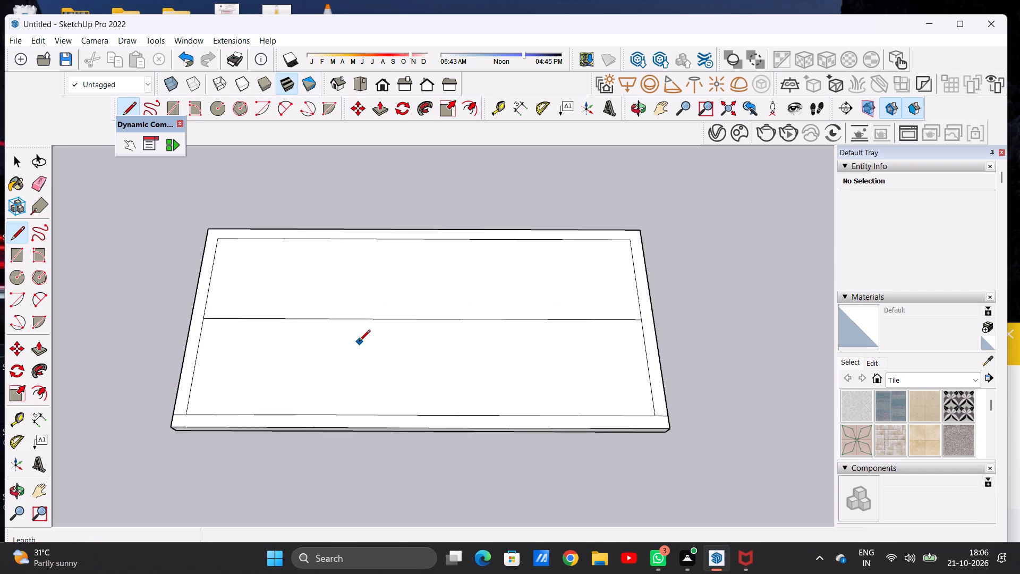
pyautogui.scroll(2, 359, 342)
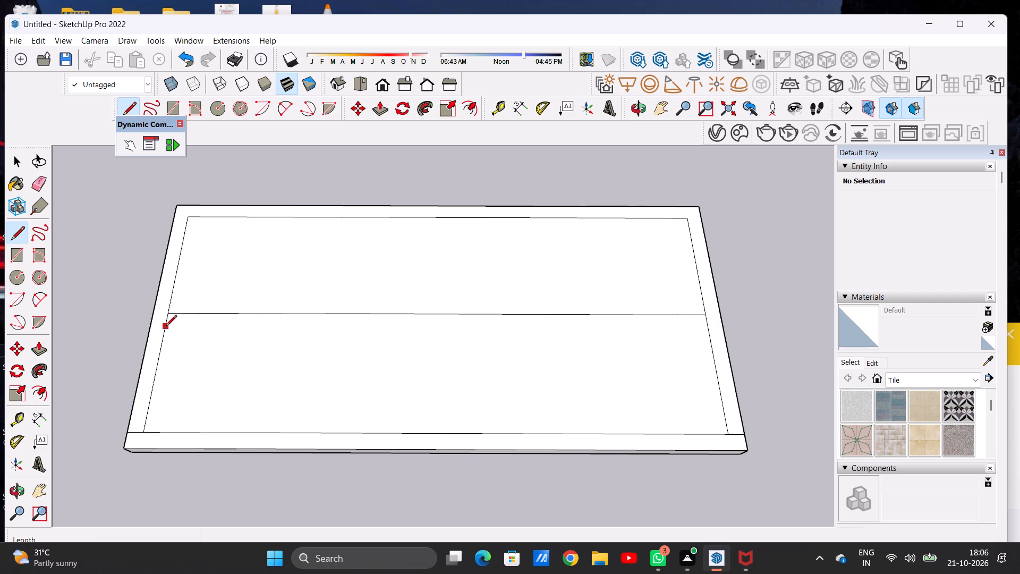
pyautogui.click(164, 325)
pyautogui.scroll(-8, 305, 333)
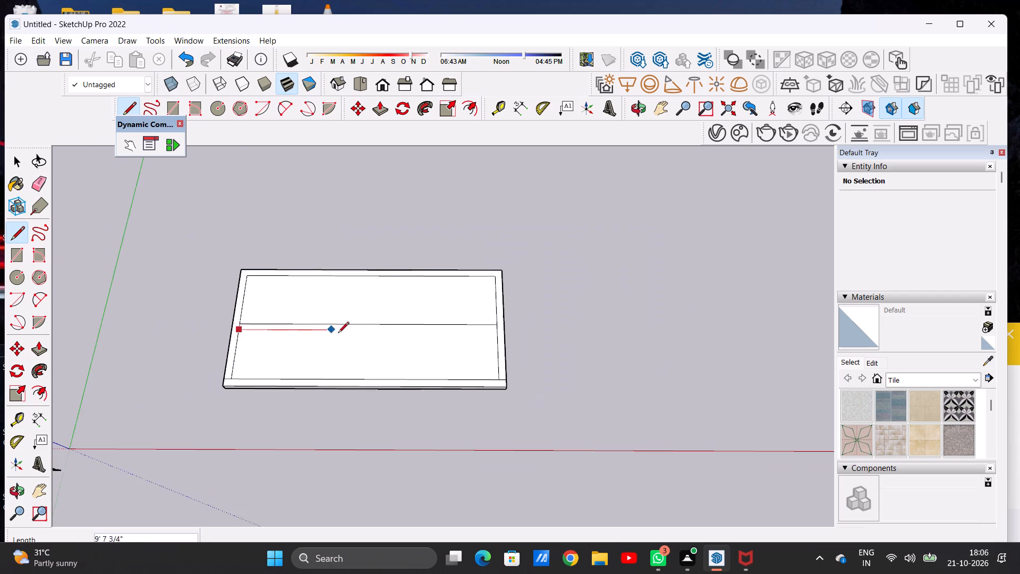
pyautogui.scroll(2, 444, 334)
pyautogui.scroll(-1, 444, 334)
pyautogui.scroll(5, 444, 334)
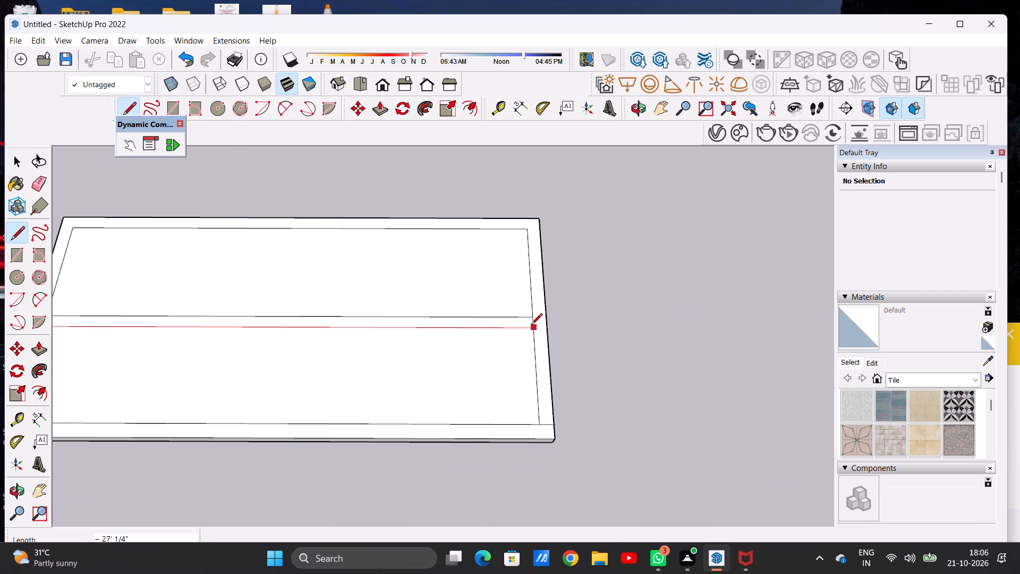
pyautogui.click(531, 327)
pyautogui.press('space')
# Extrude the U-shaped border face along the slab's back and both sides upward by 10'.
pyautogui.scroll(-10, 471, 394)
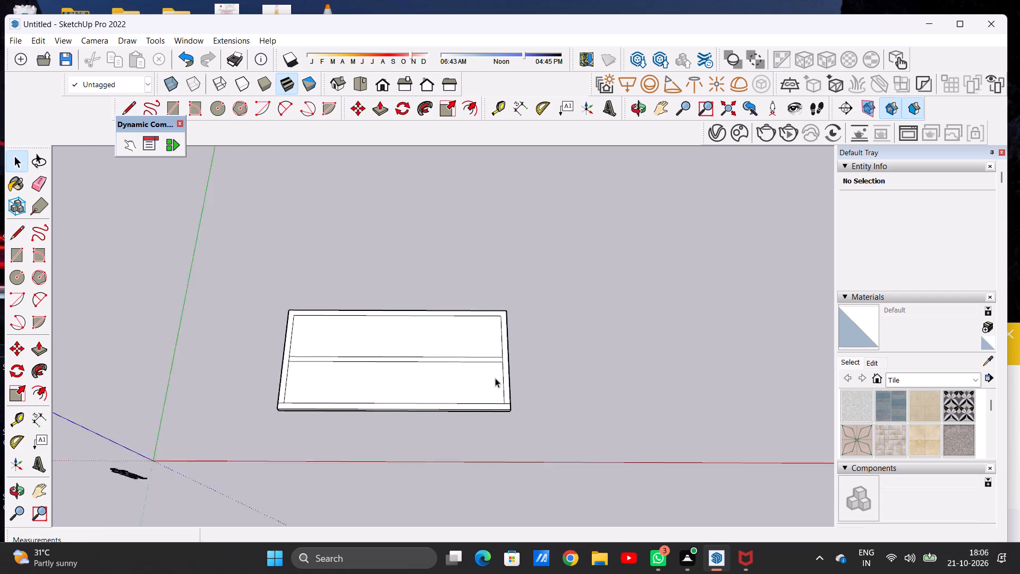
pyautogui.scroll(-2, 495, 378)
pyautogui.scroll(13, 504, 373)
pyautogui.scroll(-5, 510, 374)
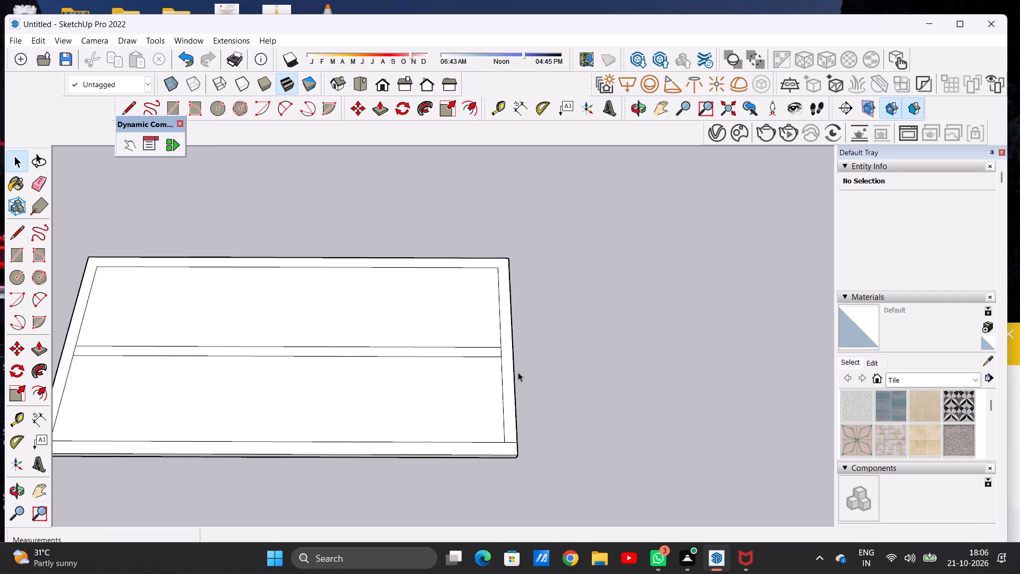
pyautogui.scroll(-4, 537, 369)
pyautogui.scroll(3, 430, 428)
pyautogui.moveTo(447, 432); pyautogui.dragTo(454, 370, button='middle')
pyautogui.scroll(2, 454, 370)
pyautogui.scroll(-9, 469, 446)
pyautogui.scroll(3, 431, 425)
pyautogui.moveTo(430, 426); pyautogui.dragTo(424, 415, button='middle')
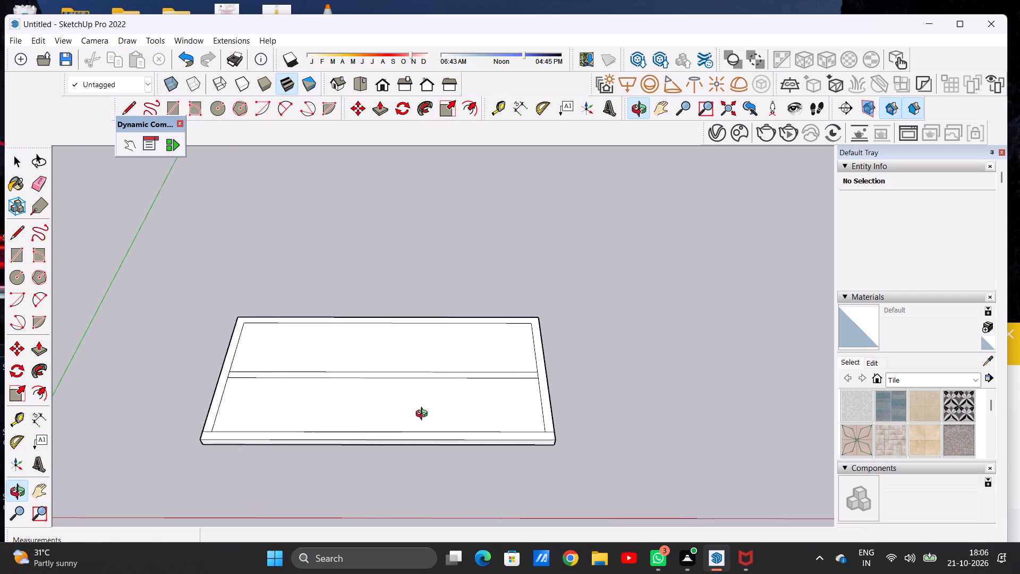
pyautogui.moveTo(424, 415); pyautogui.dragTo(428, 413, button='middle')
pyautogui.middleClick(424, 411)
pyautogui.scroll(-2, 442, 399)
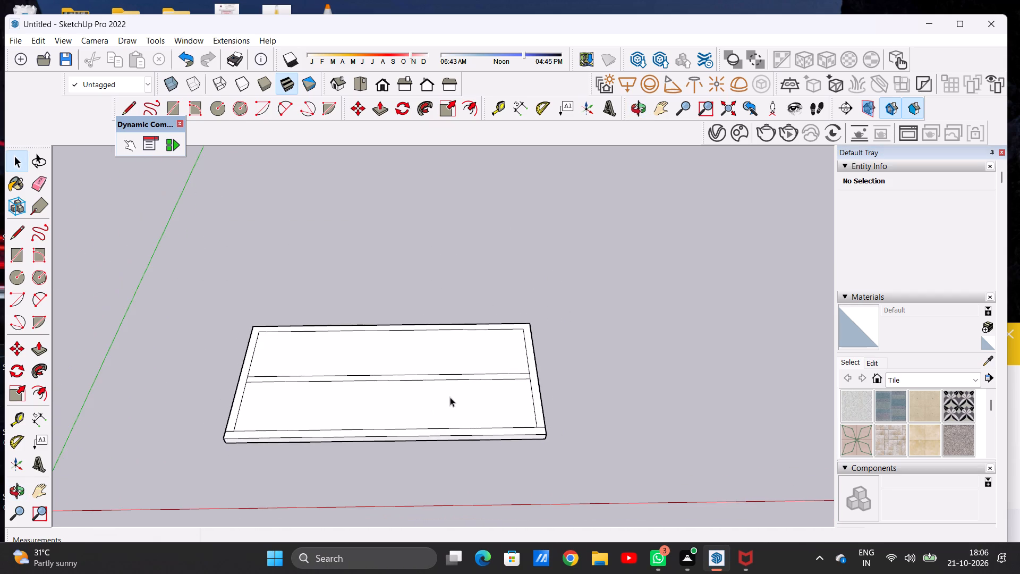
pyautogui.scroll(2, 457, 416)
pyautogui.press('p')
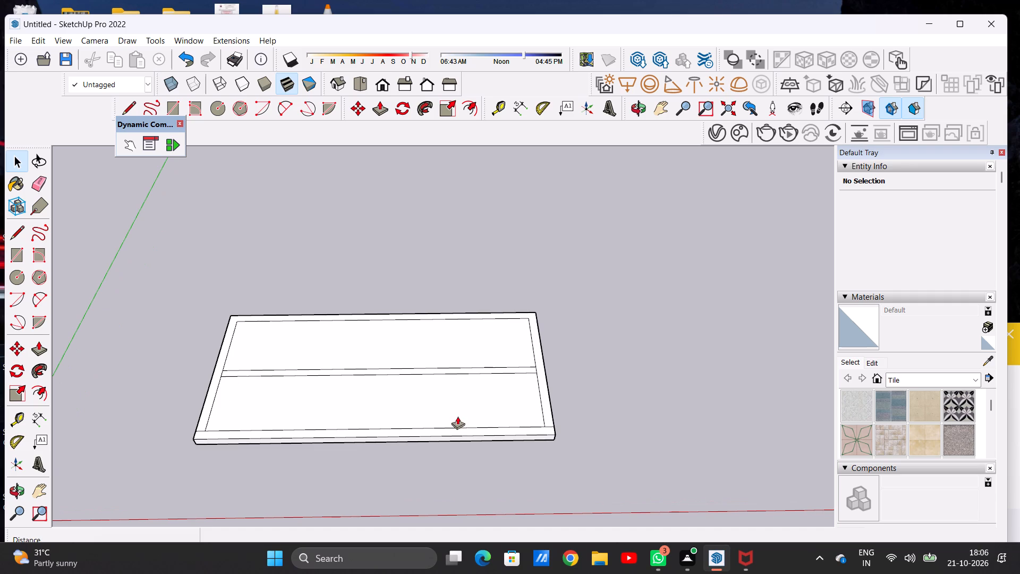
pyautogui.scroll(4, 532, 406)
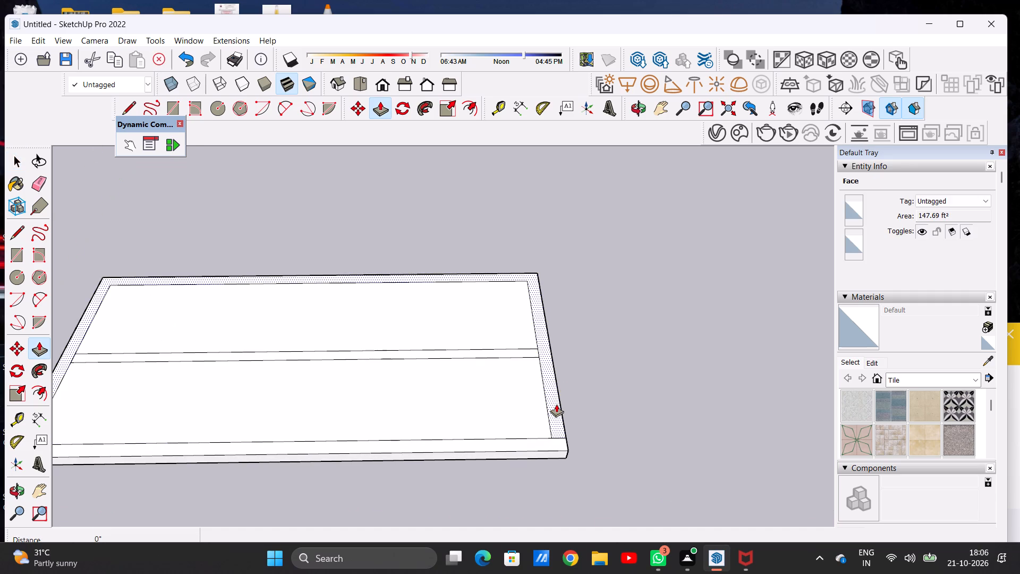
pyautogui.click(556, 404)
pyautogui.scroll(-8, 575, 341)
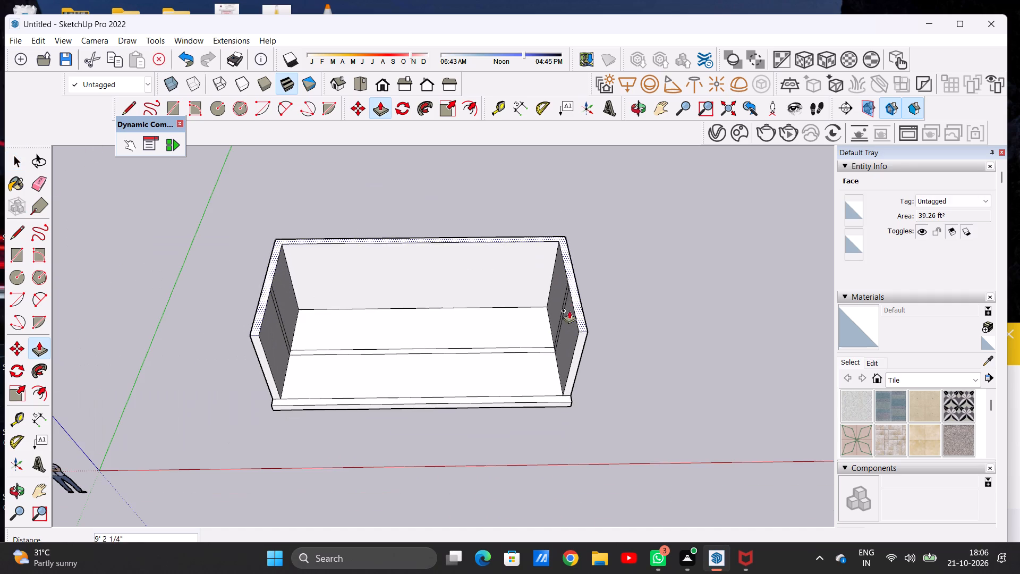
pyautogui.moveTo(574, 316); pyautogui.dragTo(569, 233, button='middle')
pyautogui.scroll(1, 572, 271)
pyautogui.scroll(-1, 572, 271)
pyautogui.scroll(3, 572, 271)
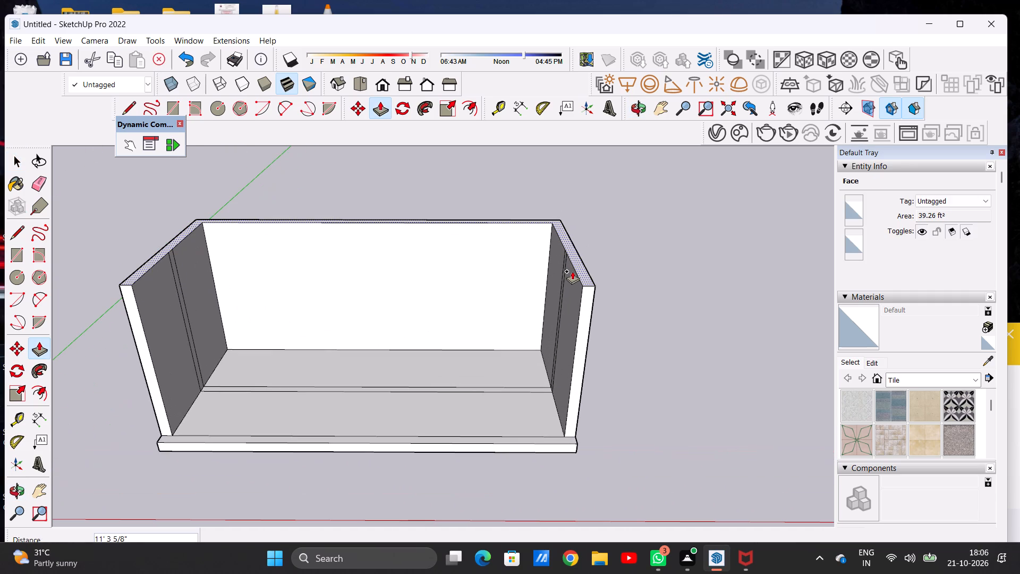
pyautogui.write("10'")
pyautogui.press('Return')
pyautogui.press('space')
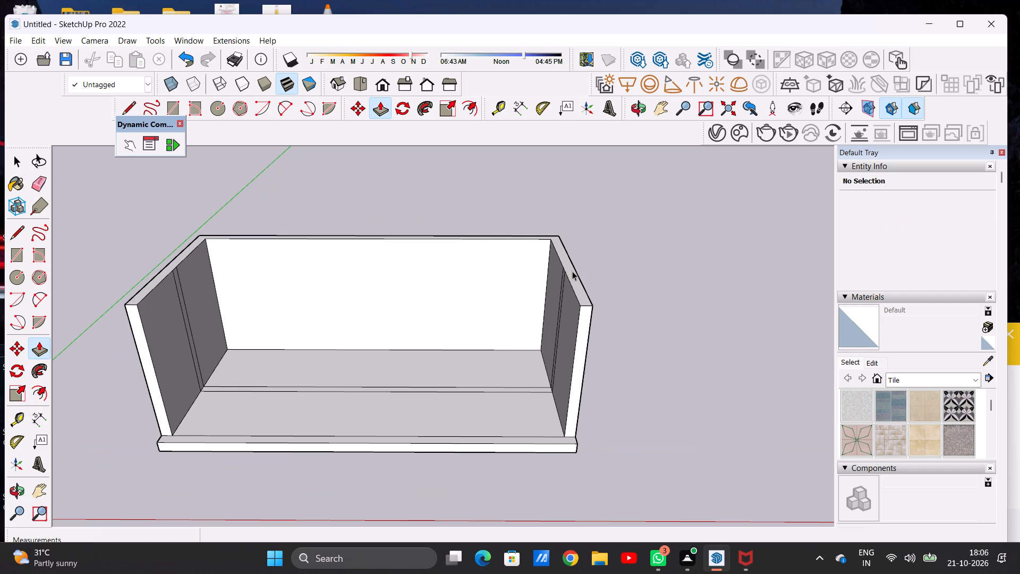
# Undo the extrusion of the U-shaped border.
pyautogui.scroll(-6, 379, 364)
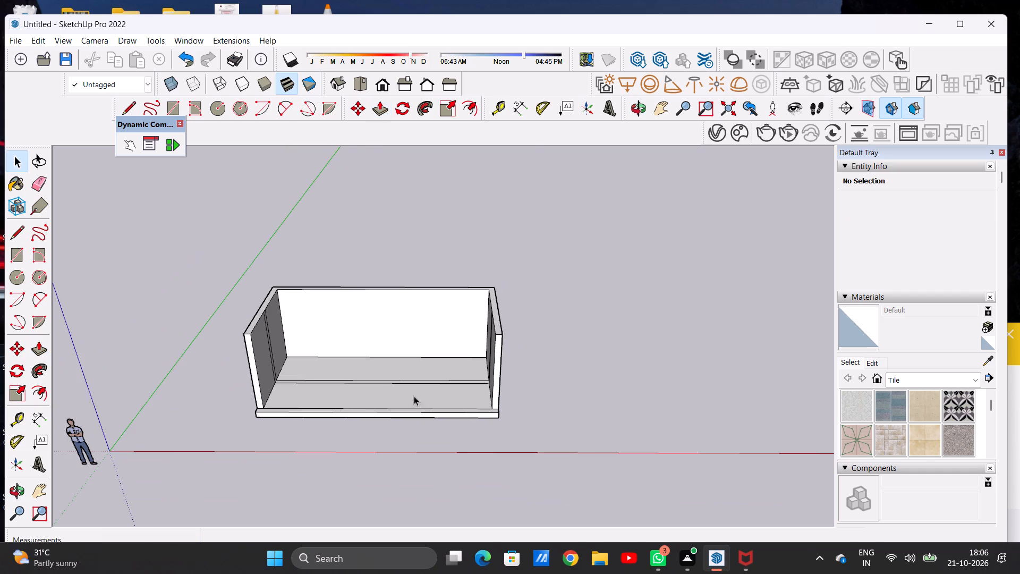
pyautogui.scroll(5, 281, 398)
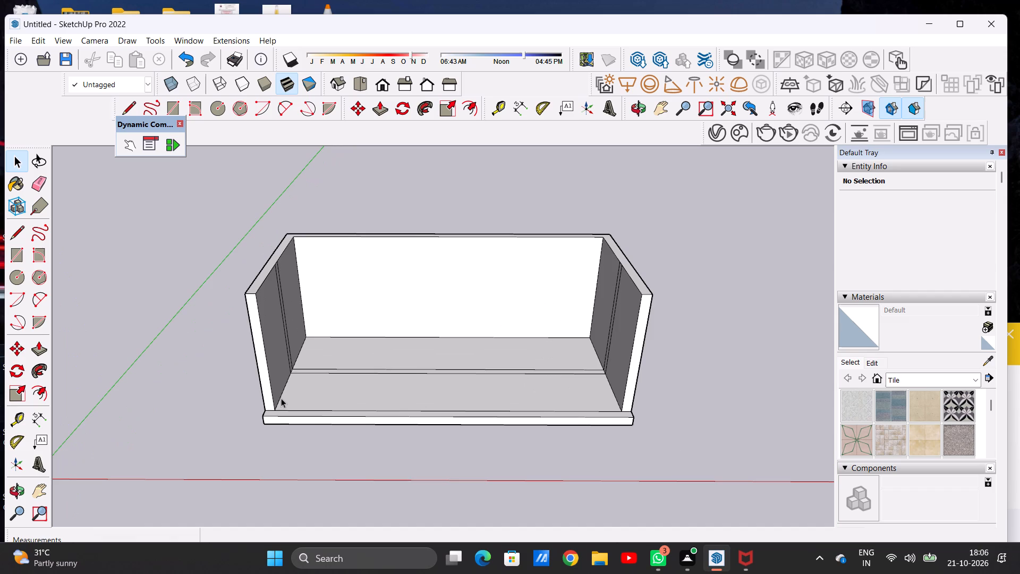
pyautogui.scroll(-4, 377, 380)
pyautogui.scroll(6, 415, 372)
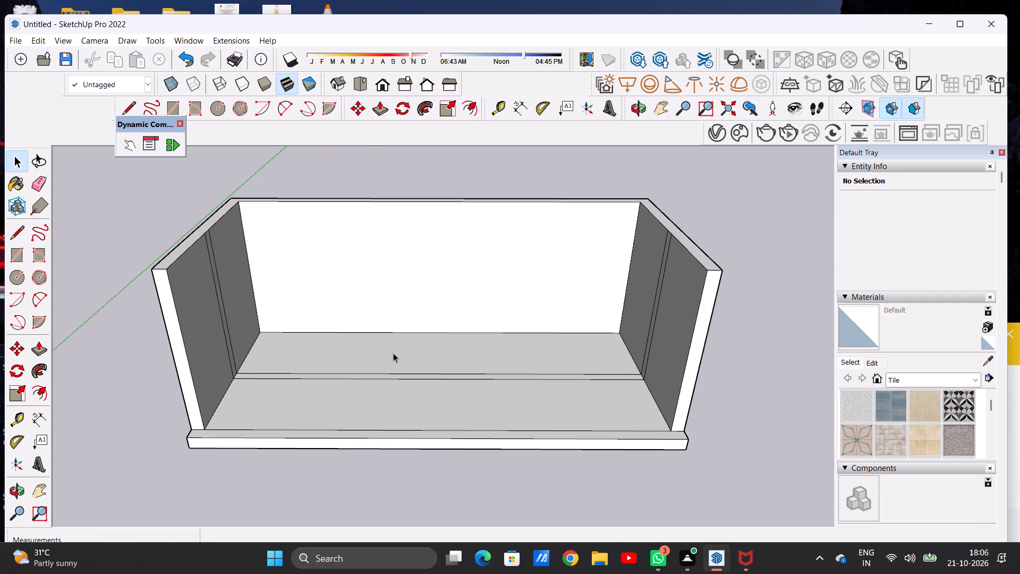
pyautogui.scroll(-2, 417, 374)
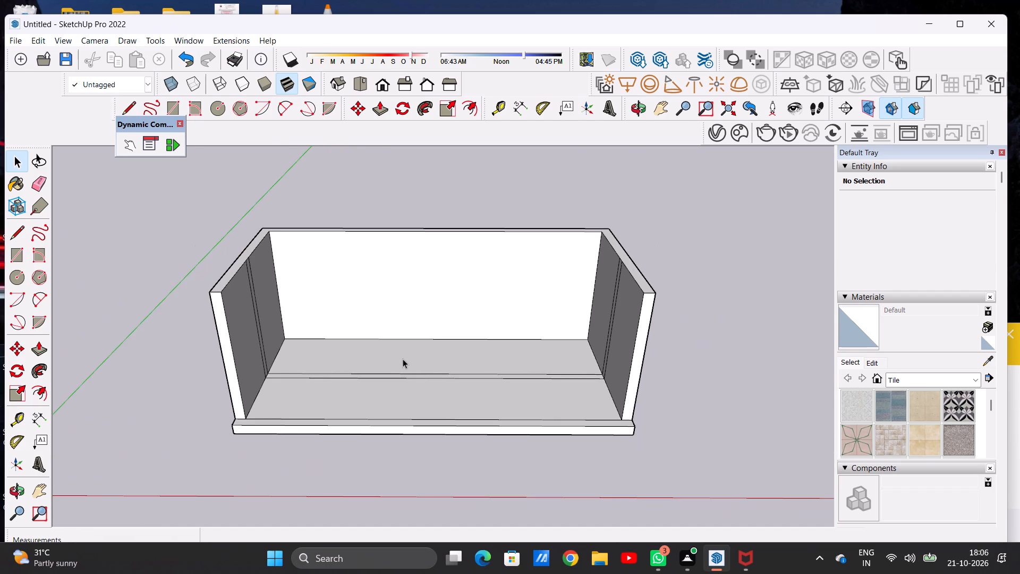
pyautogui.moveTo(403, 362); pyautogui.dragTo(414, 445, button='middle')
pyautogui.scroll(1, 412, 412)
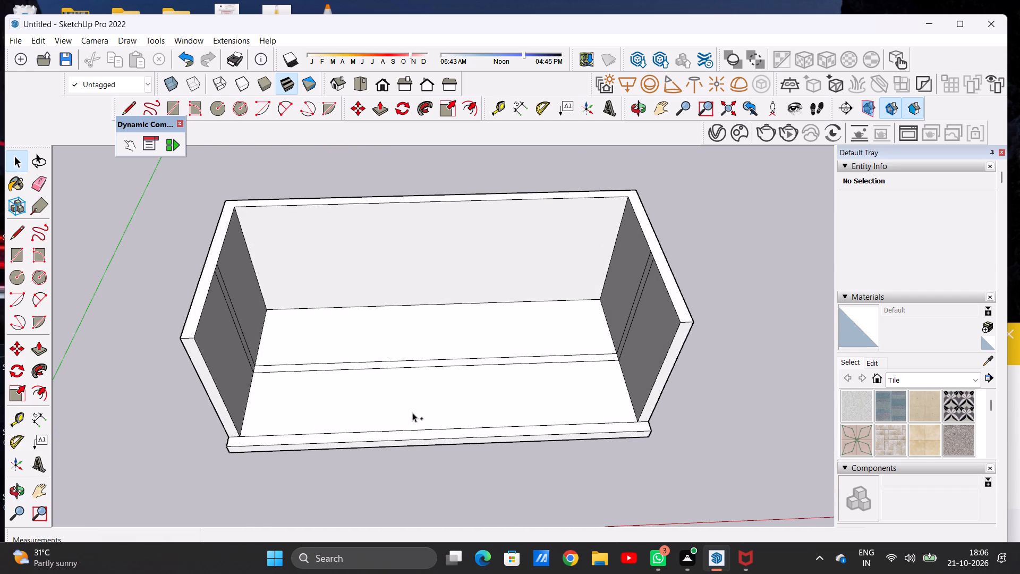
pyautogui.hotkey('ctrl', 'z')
# Draw a 9" line from the front dividing line's left end to the slab's outer left edge, splitting the border.
pyautogui.press('l')
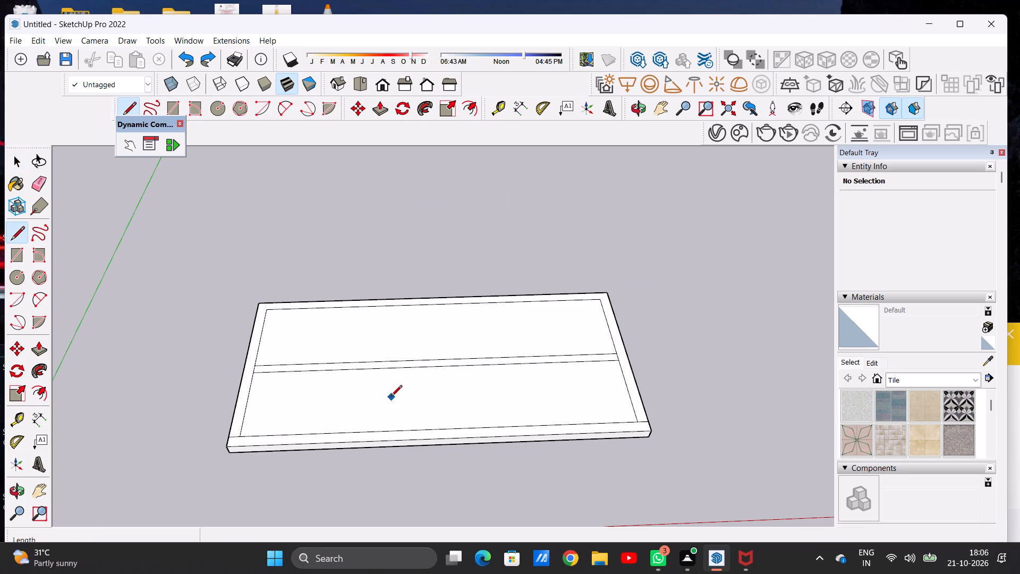
pyautogui.scroll(6, 339, 394)
pyautogui.scroll(2, 182, 358)
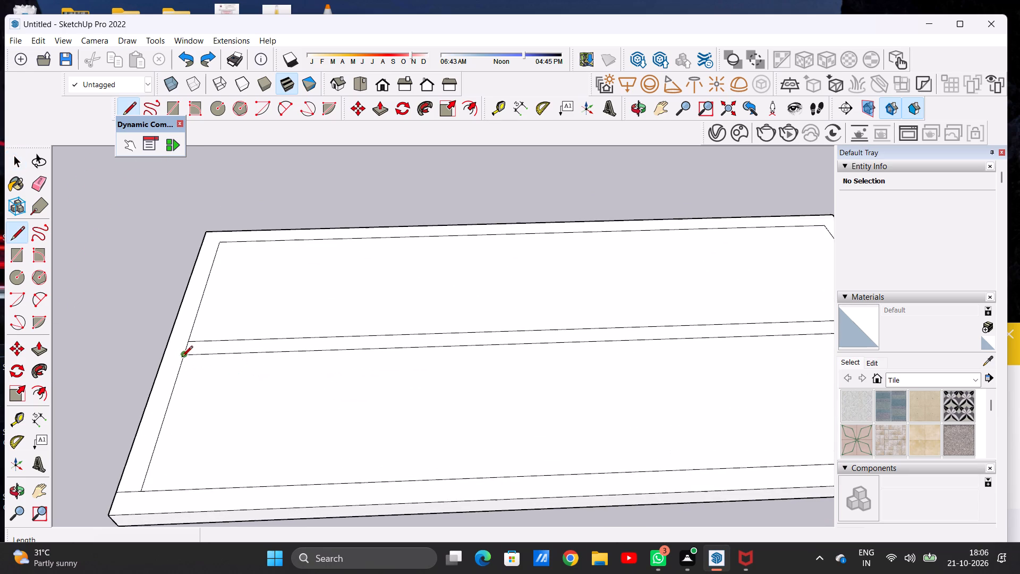
pyautogui.scroll(3, 182, 358)
pyautogui.click(185, 353)
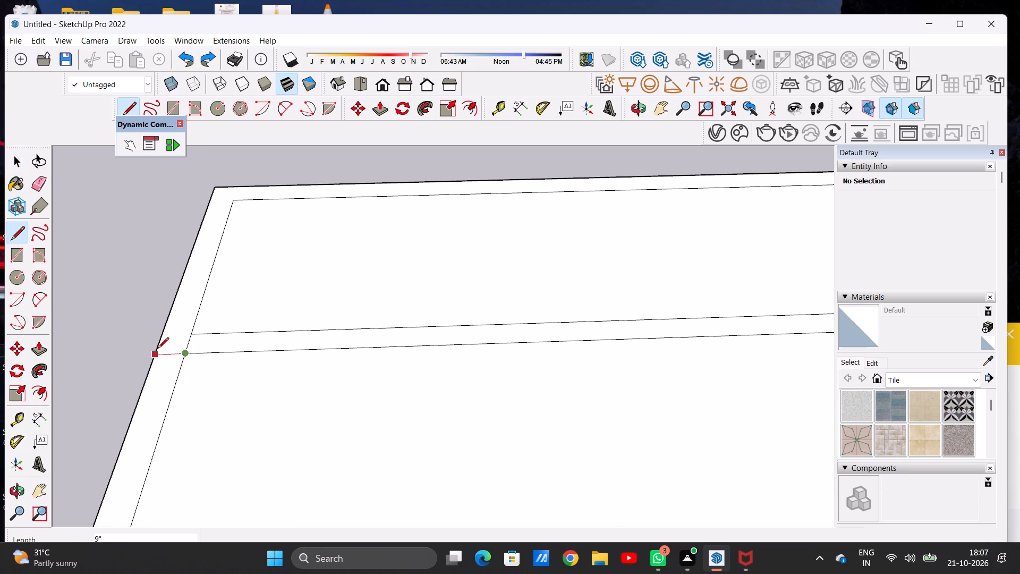
pyautogui.click(157, 350)
pyautogui.press('space')
pyautogui.scroll(-9, 264, 385)
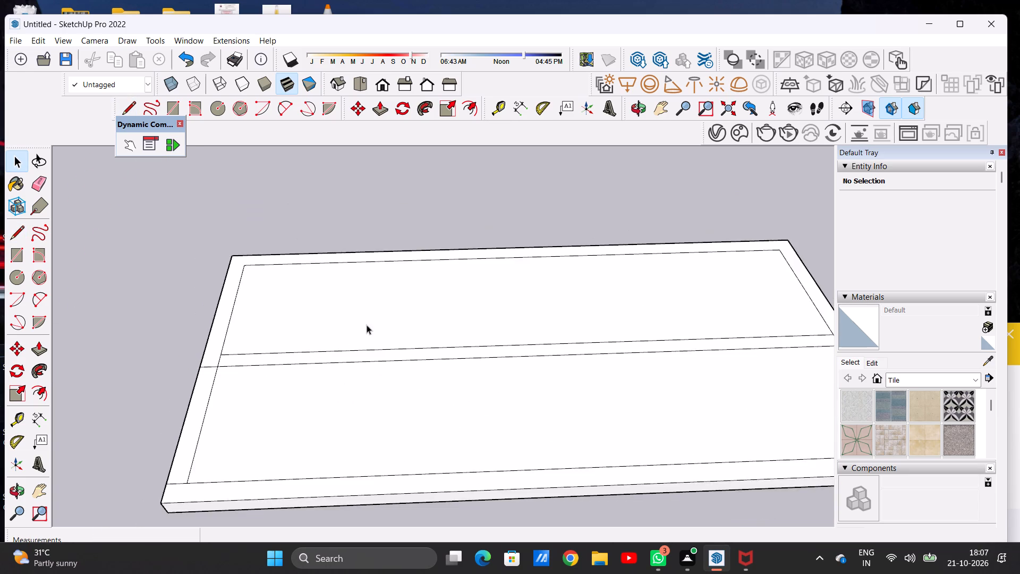
# Extrude the border face along the right side, back and rear part of the left side upward by 10'.
pyautogui.scroll(-5, 367, 325)
pyautogui.scroll(5, 566, 359)
pyautogui.moveTo(598, 397); pyautogui.dragTo(589, 352, button='middle')
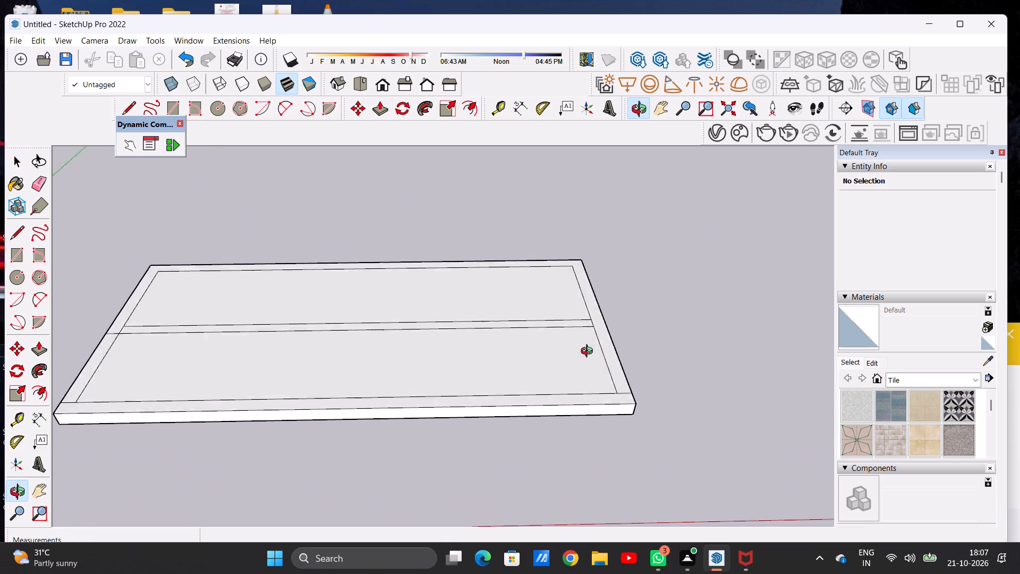
pyautogui.moveTo(589, 352); pyautogui.dragTo(589, 350, button='middle')
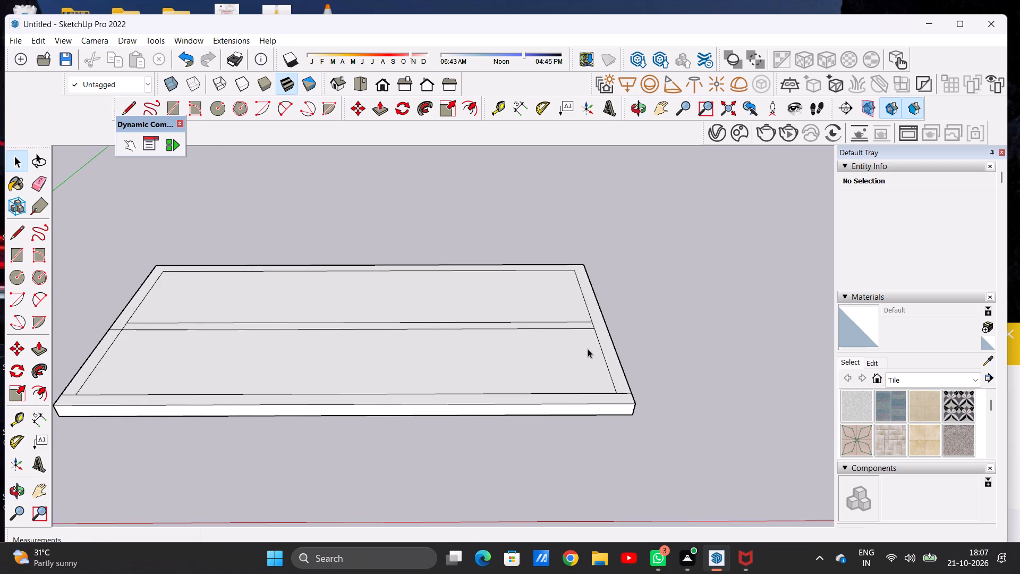
pyautogui.press('p')
pyautogui.scroll(5, 603, 315)
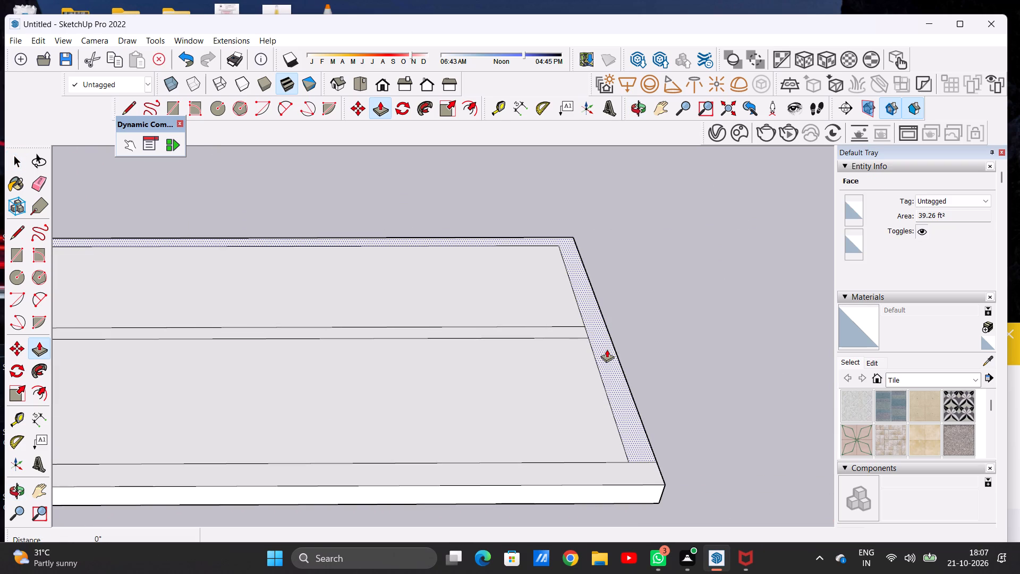
pyautogui.click(608, 350)
pyautogui.scroll(-14, 603, 313)
pyautogui.moveTo(631, 276); pyautogui.dragTo(613, 171, button='middle')
pyautogui.scroll(4, 618, 207)
pyautogui.write("10'")
pyautogui.press('Return')
pyautogui.press('space')
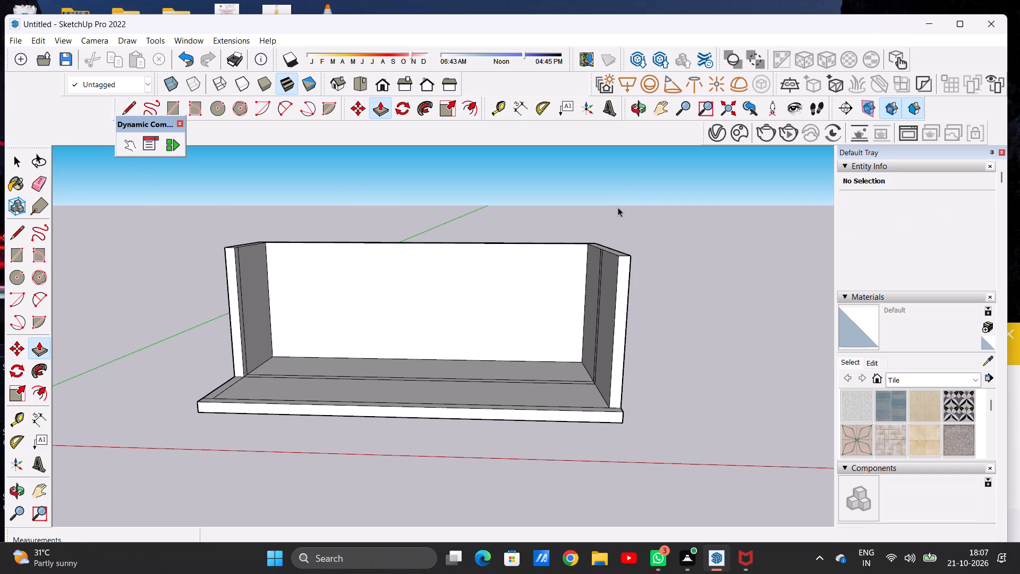
# Extrude the narrow strip between the two dividing lines upward by 10', level with the tops of the outer walls.
pyautogui.scroll(-5, 534, 358)
pyautogui.moveTo(513, 367); pyautogui.dragTo(517, 478, button='middle')
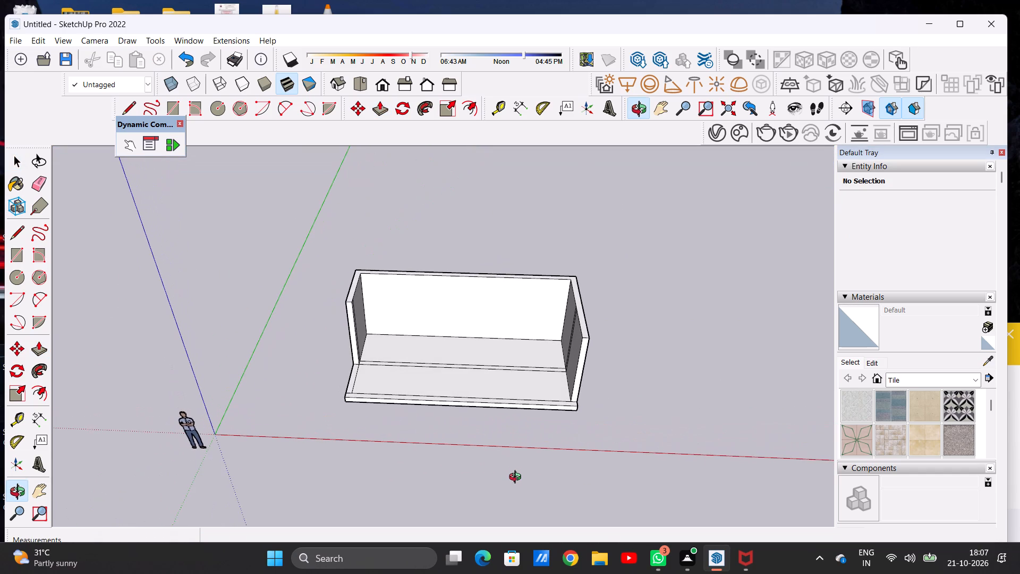
pyautogui.moveTo(517, 478); pyautogui.dragTo(518, 478, button='middle')
pyautogui.scroll(7, 473, 332)
pyautogui.moveTo(634, 398); pyautogui.dragTo(661, 369, button='middle')
pyautogui.scroll(4, 667, 373)
pyautogui.press('p')
pyautogui.scroll(6, 677, 419)
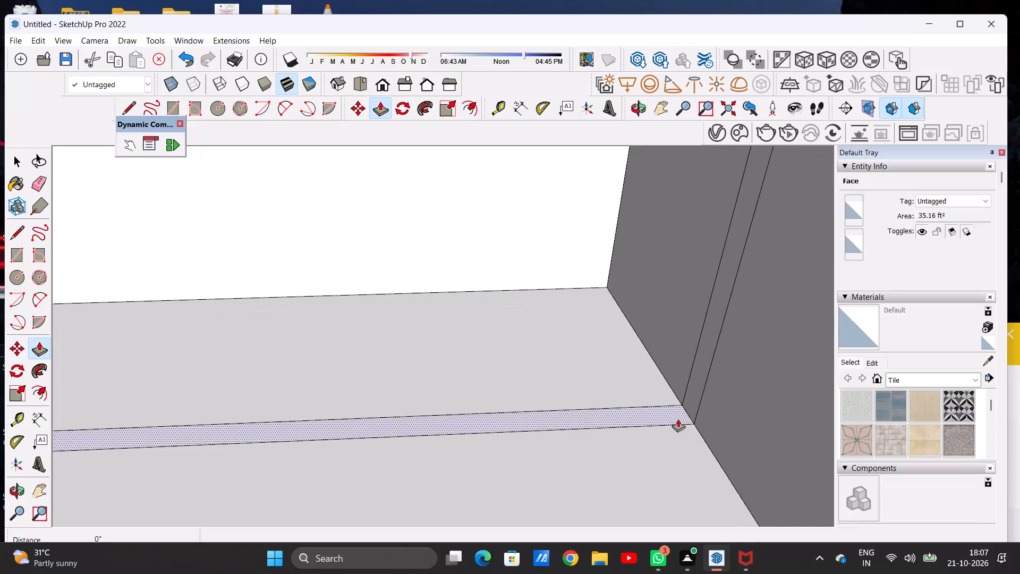
pyautogui.click(681, 407)
pyautogui.scroll(-11, 662, 375)
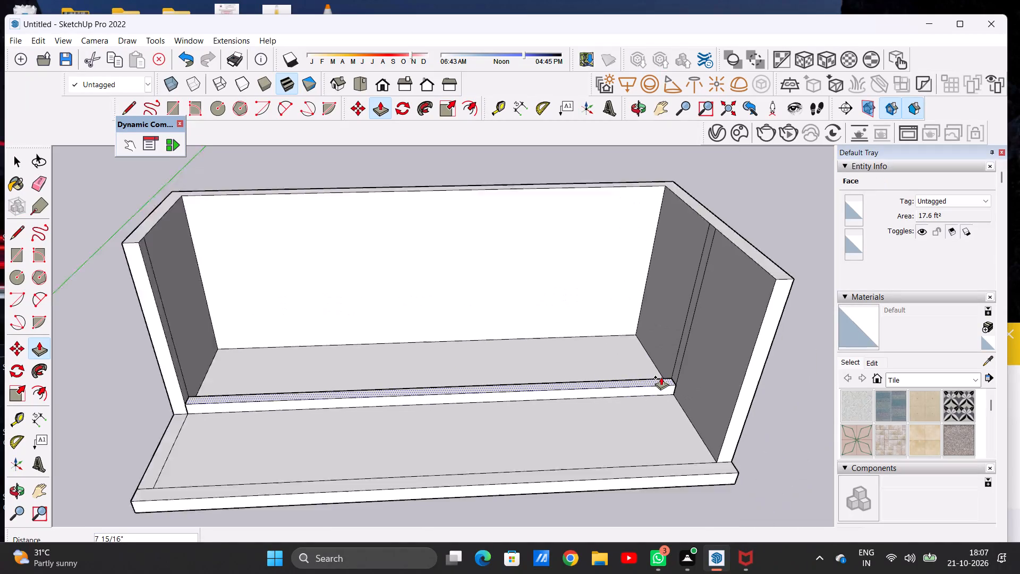
pyautogui.scroll(-3, 661, 377)
pyautogui.scroll(12, 683, 259)
pyautogui.scroll(-8, 687, 260)
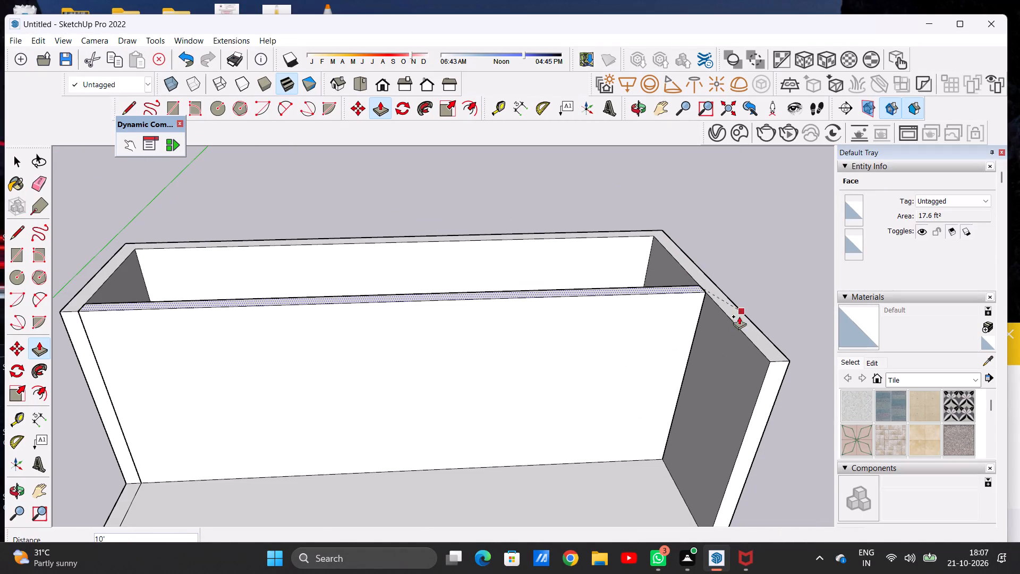
pyautogui.click(770, 366)
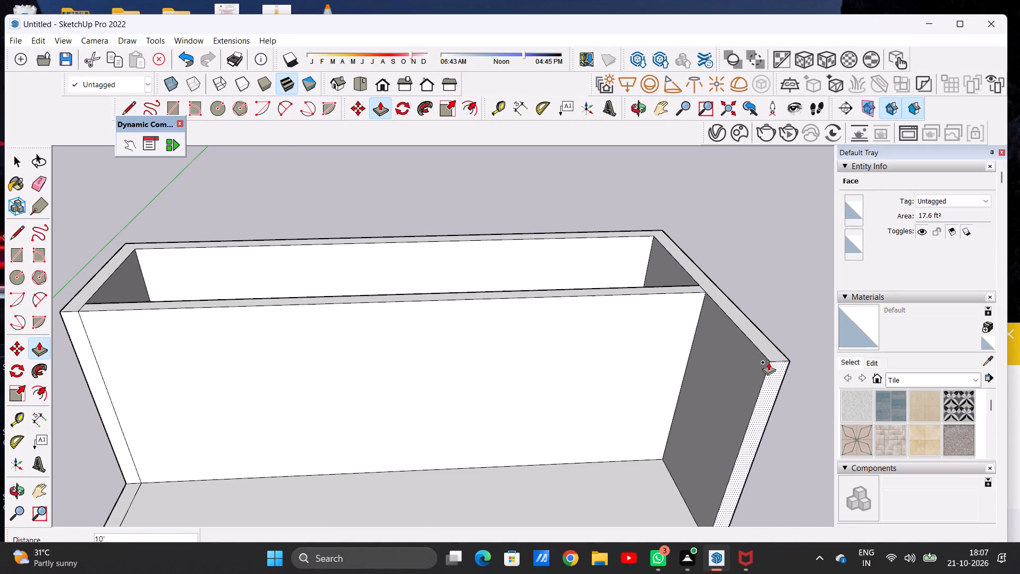
# Examine the raised walls, the dividing wall and the open front part of the slab from low and high angles.
pyautogui.press('space')
pyautogui.scroll(-9, 500, 365)
pyautogui.moveTo(482, 382); pyautogui.dragTo(470, 235, button='middle')
pyautogui.scroll(6, 477, 343)
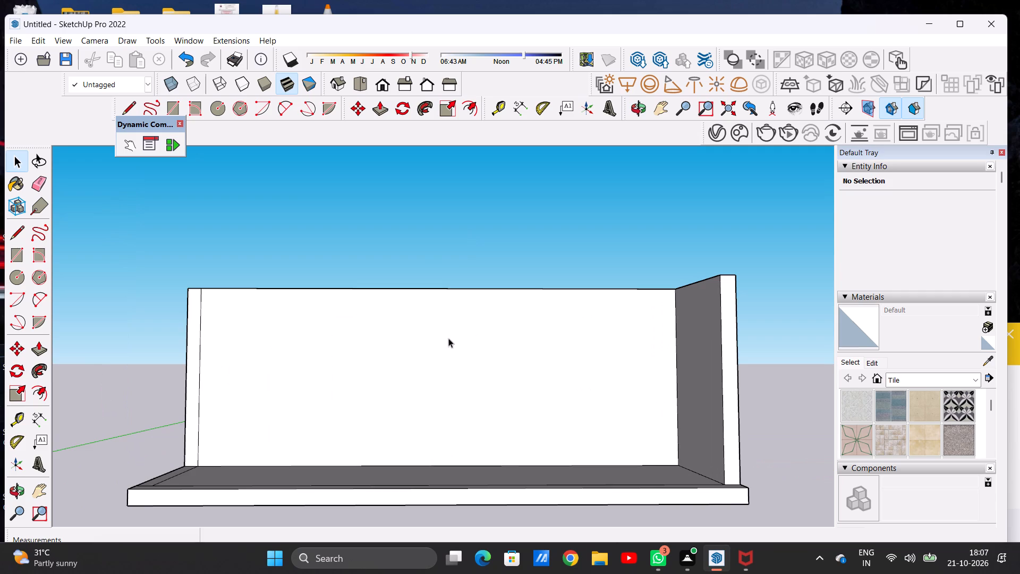
pyautogui.moveTo(435, 335); pyautogui.dragTo(486, 401, button='middle')
pyautogui.scroll(-7, 379, 368)
pyautogui.moveTo(460, 382); pyautogui.dragTo(391, 340, button='middle')
pyautogui.scroll(1, 367, 377)
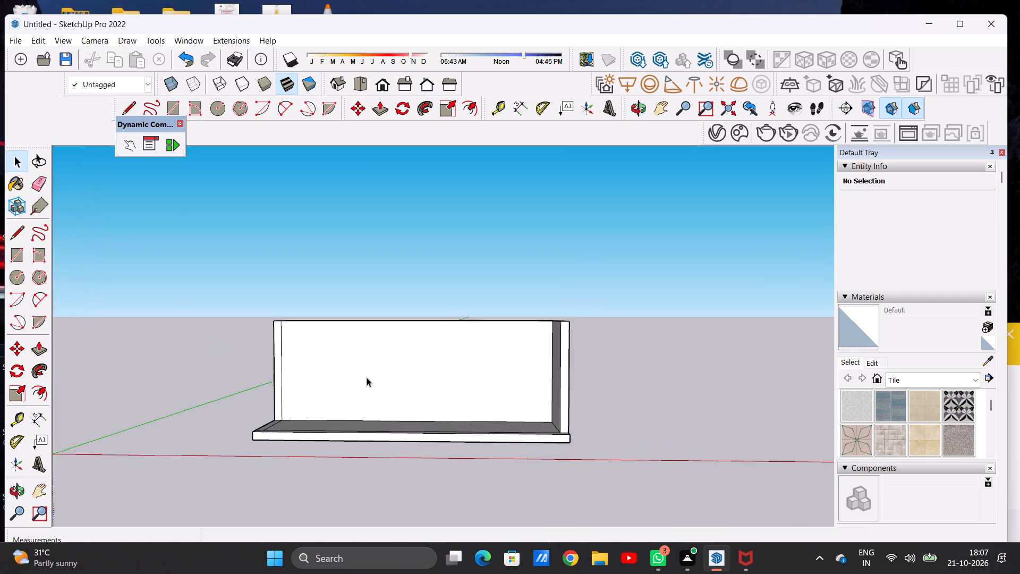
pyautogui.scroll(2, 367, 377)
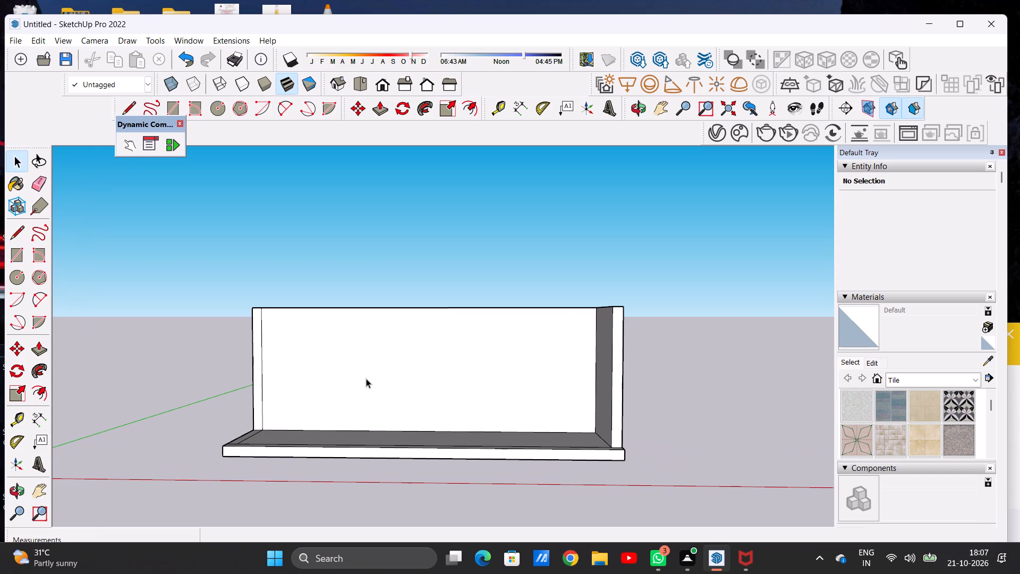
pyautogui.scroll(-4, 324, 400)
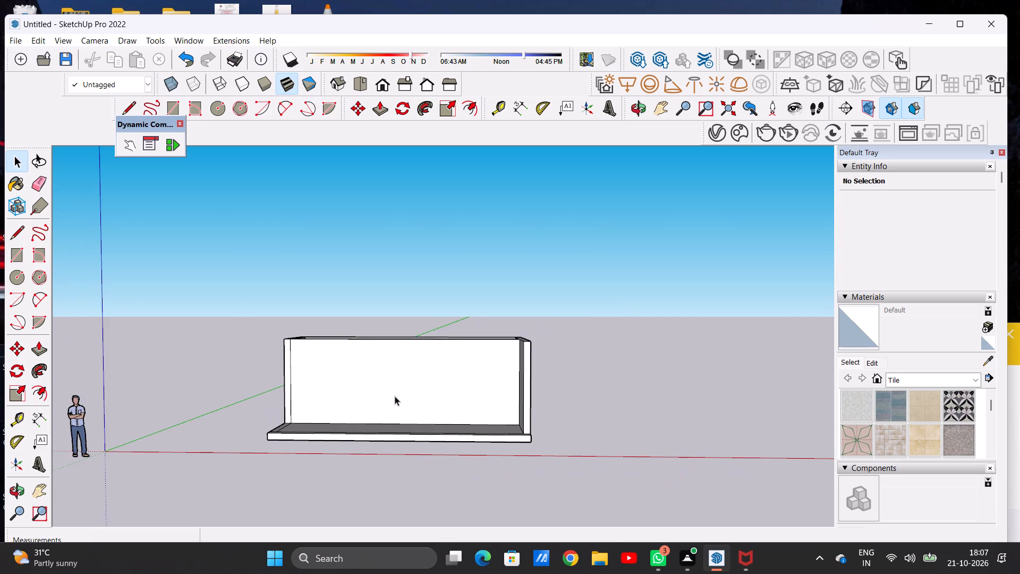
pyautogui.scroll(6, 388, 396)
pyautogui.moveTo(386, 387); pyautogui.dragTo(390, 446, button='middle')
pyautogui.scroll(4, 389, 448)
pyautogui.scroll(-3, 438, 423)
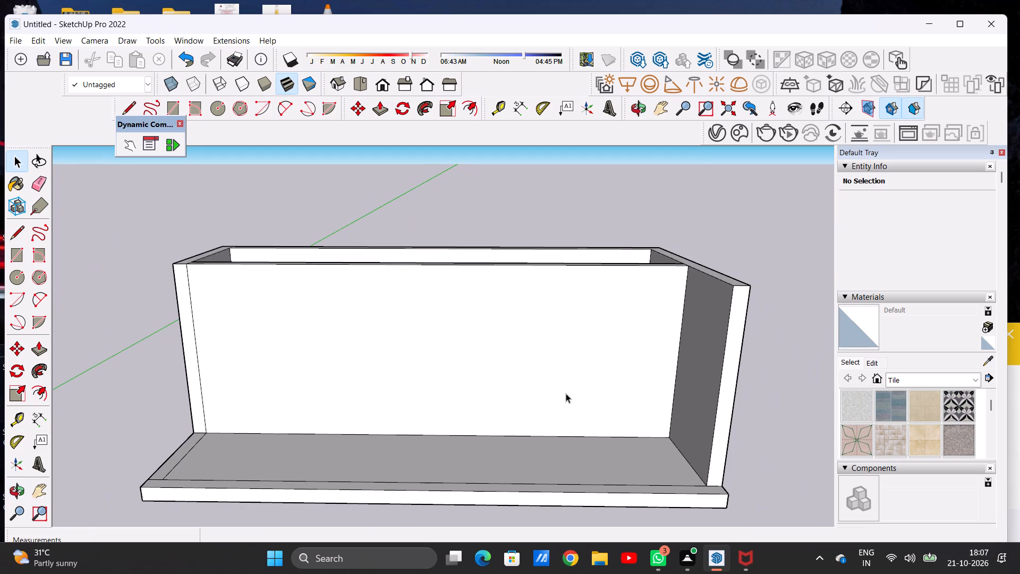
pyautogui.scroll(-1, 590, 401)
pyautogui.moveTo(520, 409); pyautogui.dragTo(518, 370, button='middle')
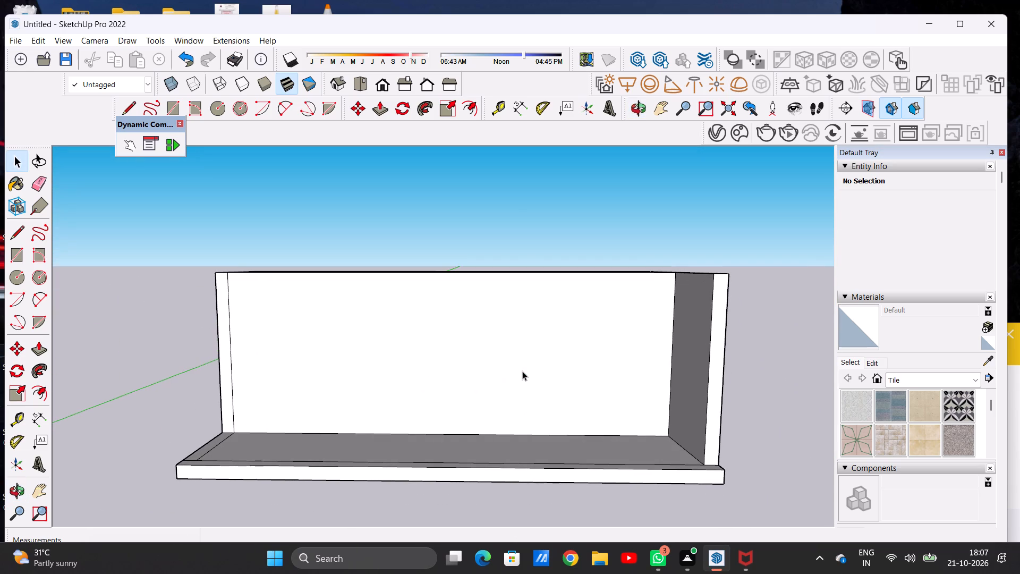
pyautogui.scroll(-3, 488, 372)
pyautogui.scroll(2, 491, 377)
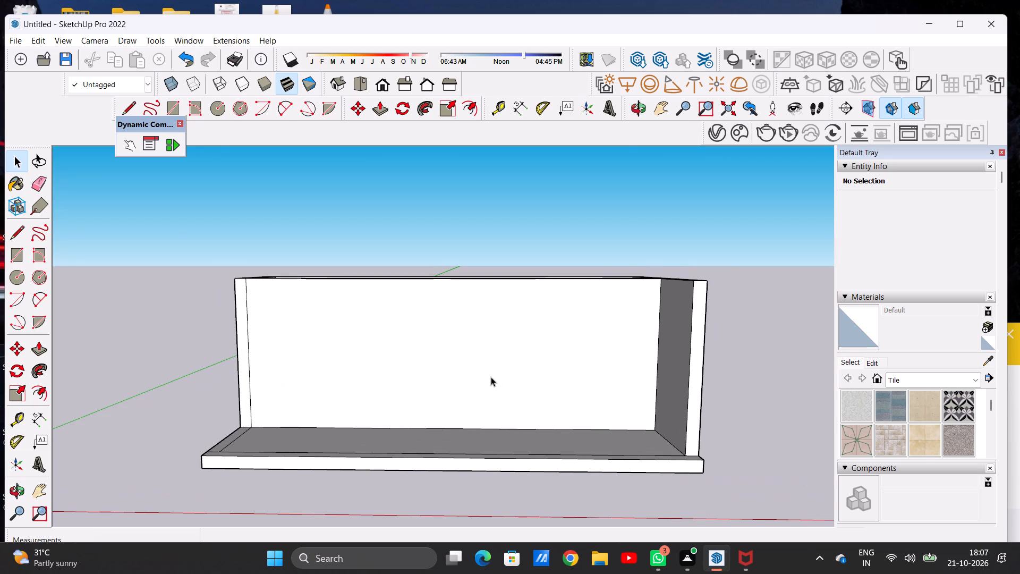
pyautogui.scroll(-2, 491, 377)
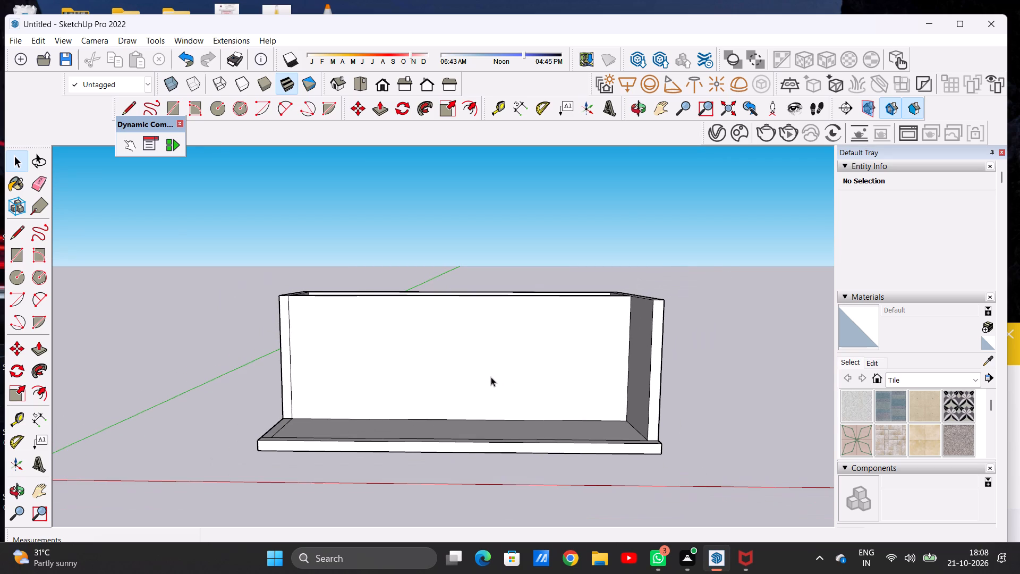
pyautogui.middleClick(540, 386)
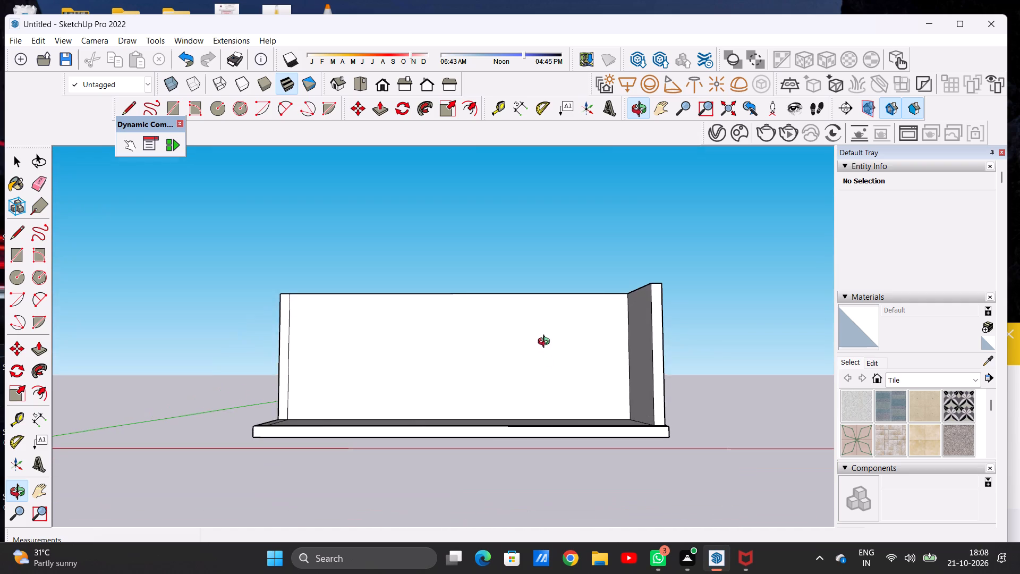
pyautogui.scroll(1, 382, 376)
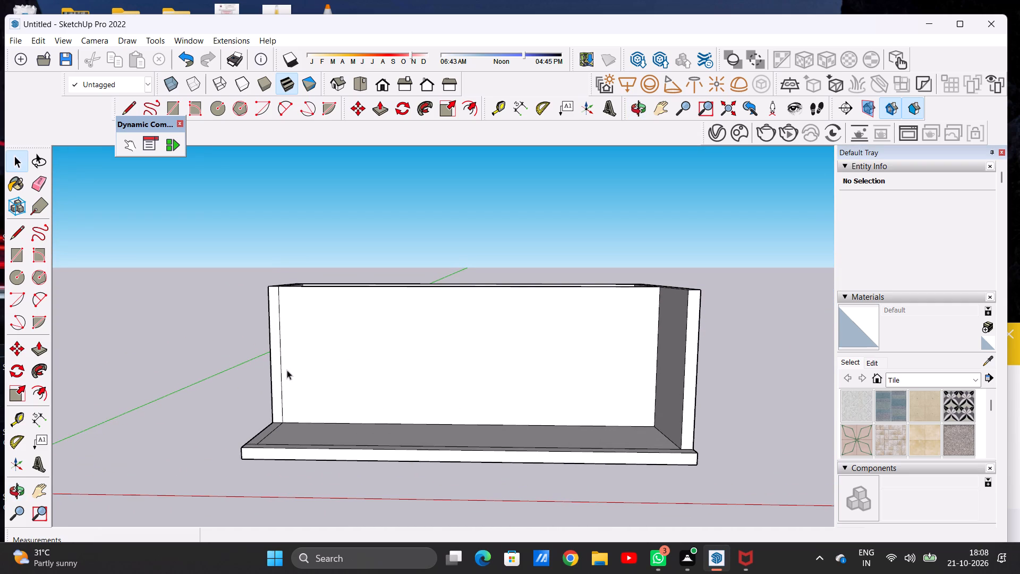
pyautogui.scroll(-3, 283, 370)
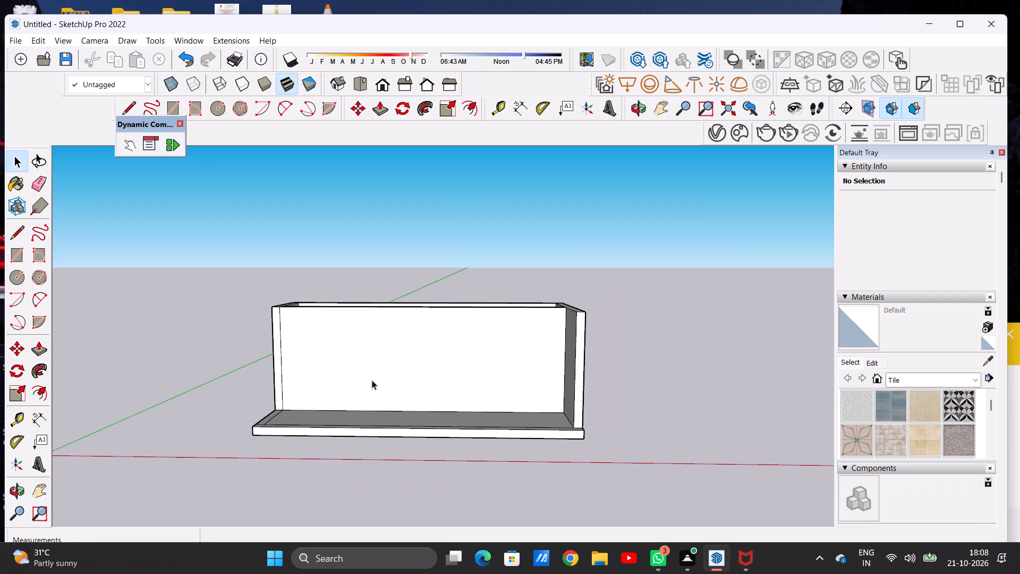
pyautogui.scroll(-4, 404, 377)
pyautogui.moveTo(408, 382); pyautogui.dragTo(412, 362, button='middle')
pyautogui.scroll(2, 346, 367)
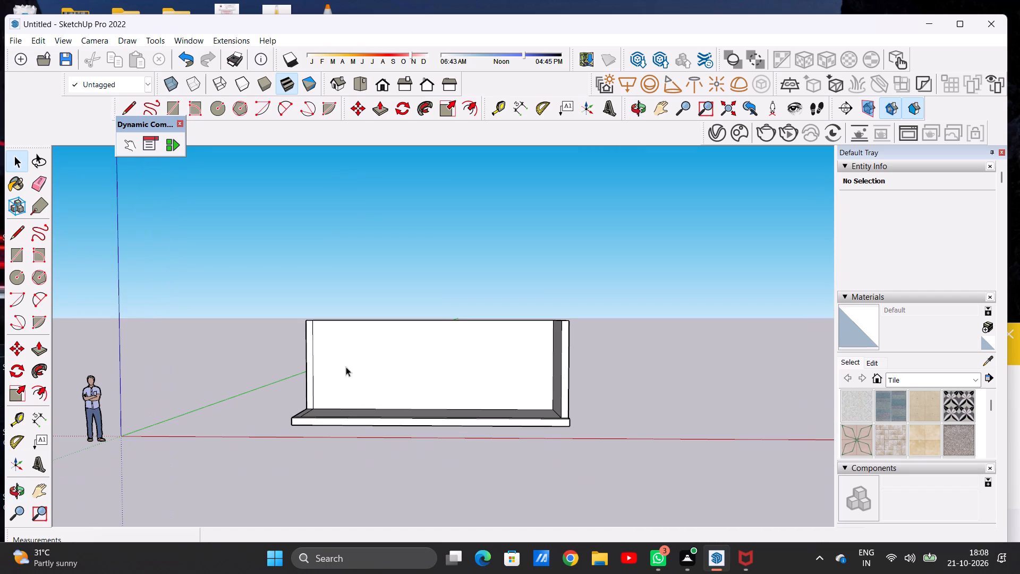
pyautogui.scroll(1, 346, 367)
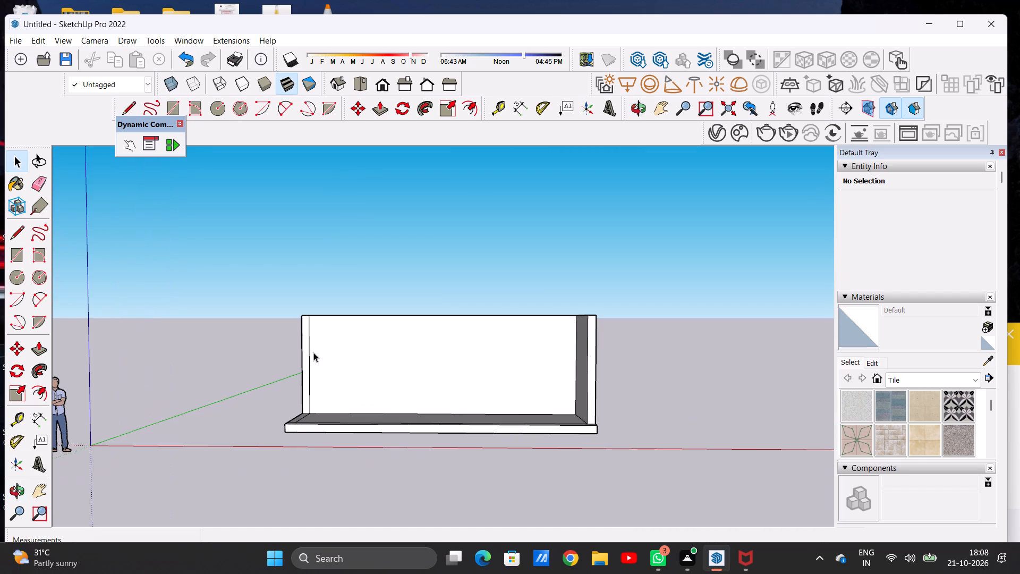
pyautogui.scroll(5, 321, 365)
pyautogui.moveTo(332, 330); pyautogui.dragTo(333, 476, button='middle')
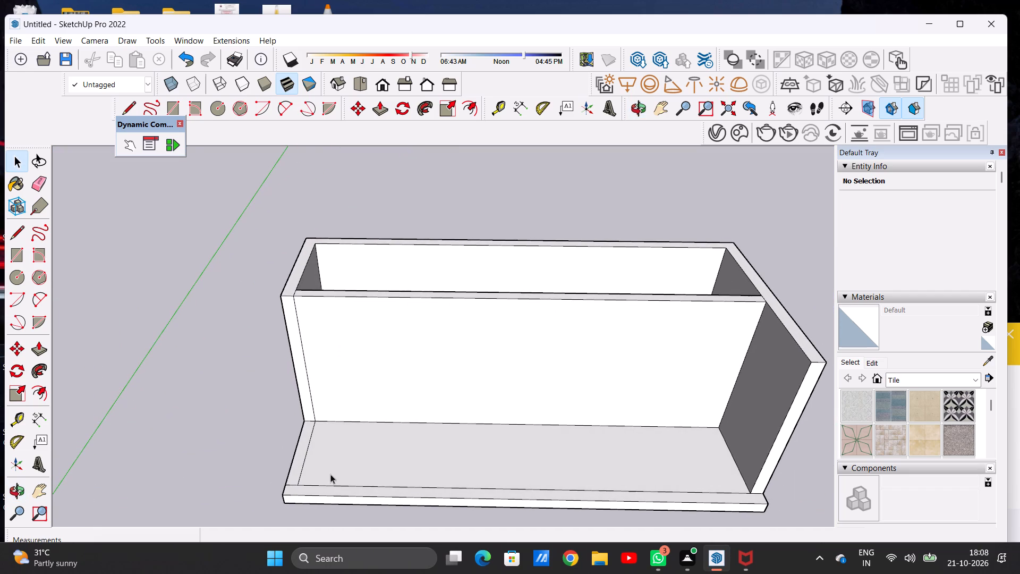
pyautogui.scroll(-3, 330, 387)
pyautogui.scroll(1, 347, 399)
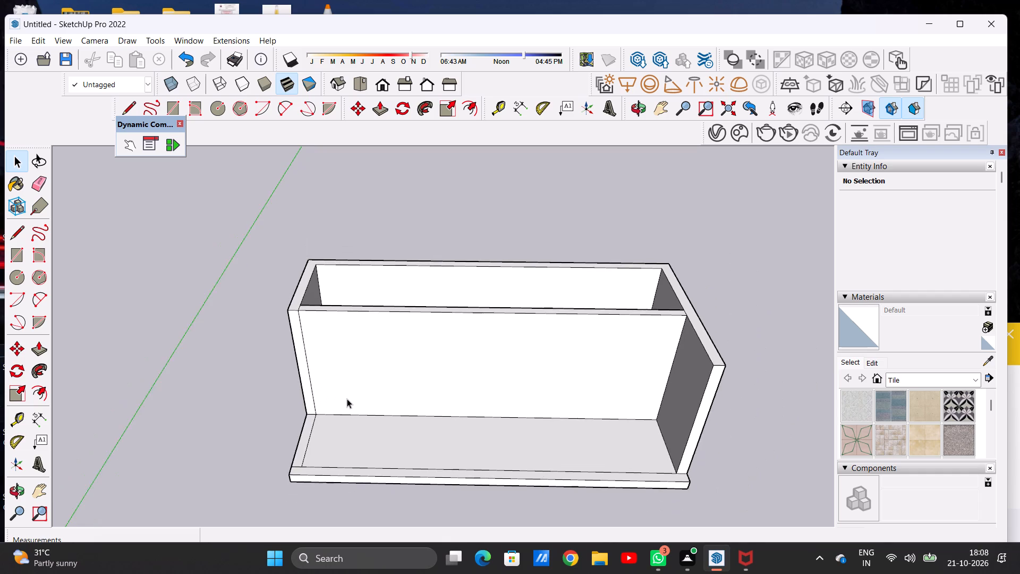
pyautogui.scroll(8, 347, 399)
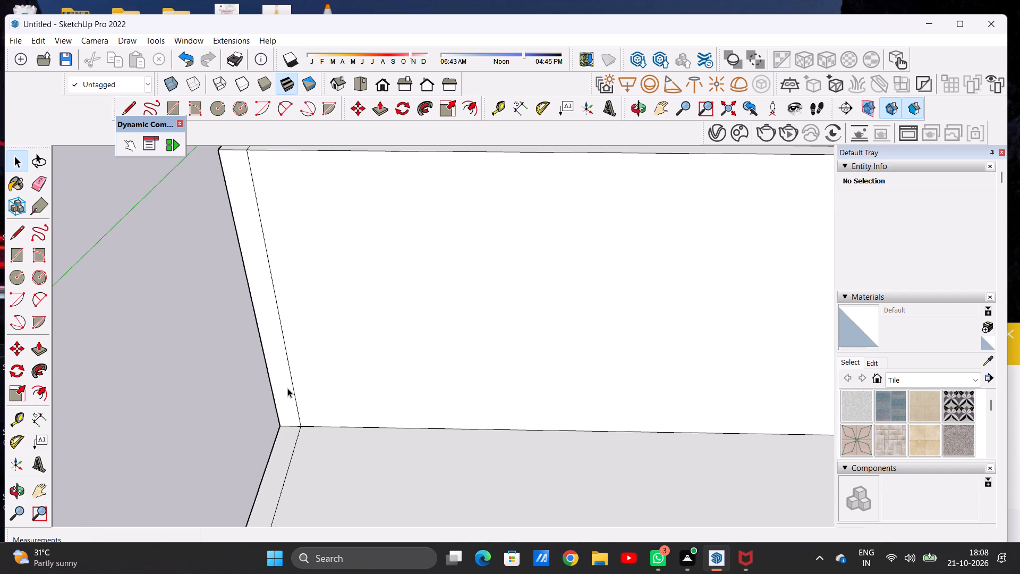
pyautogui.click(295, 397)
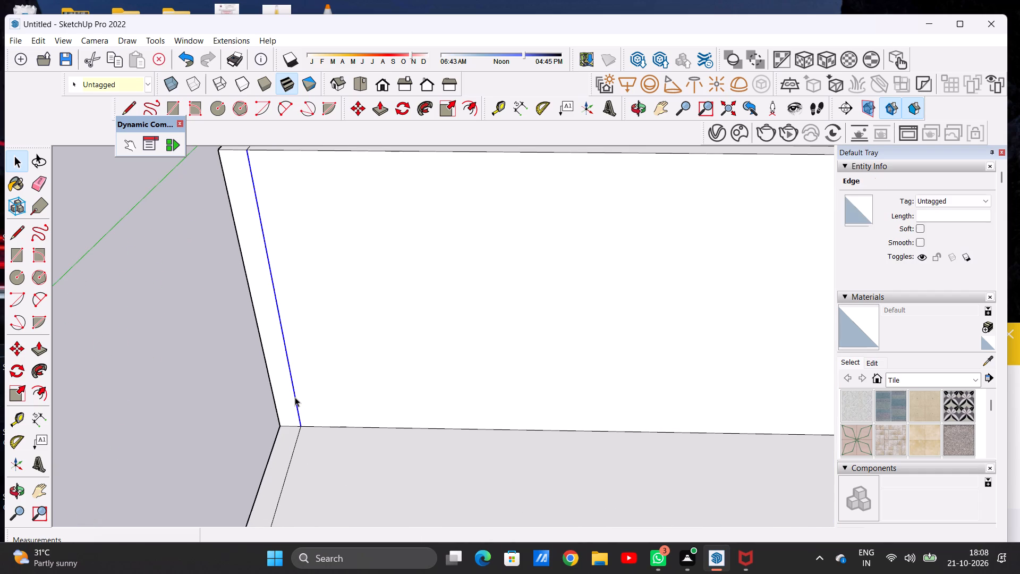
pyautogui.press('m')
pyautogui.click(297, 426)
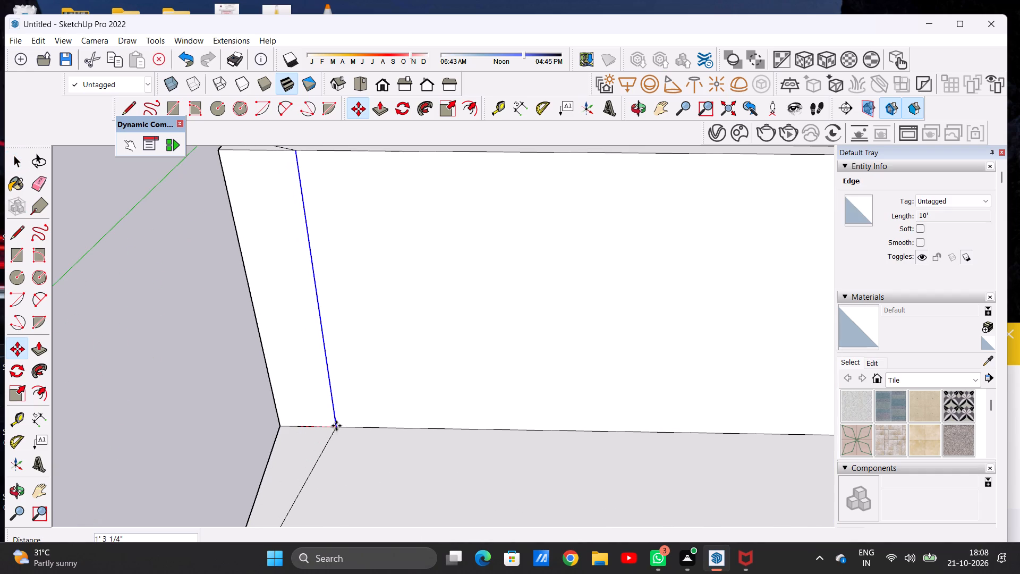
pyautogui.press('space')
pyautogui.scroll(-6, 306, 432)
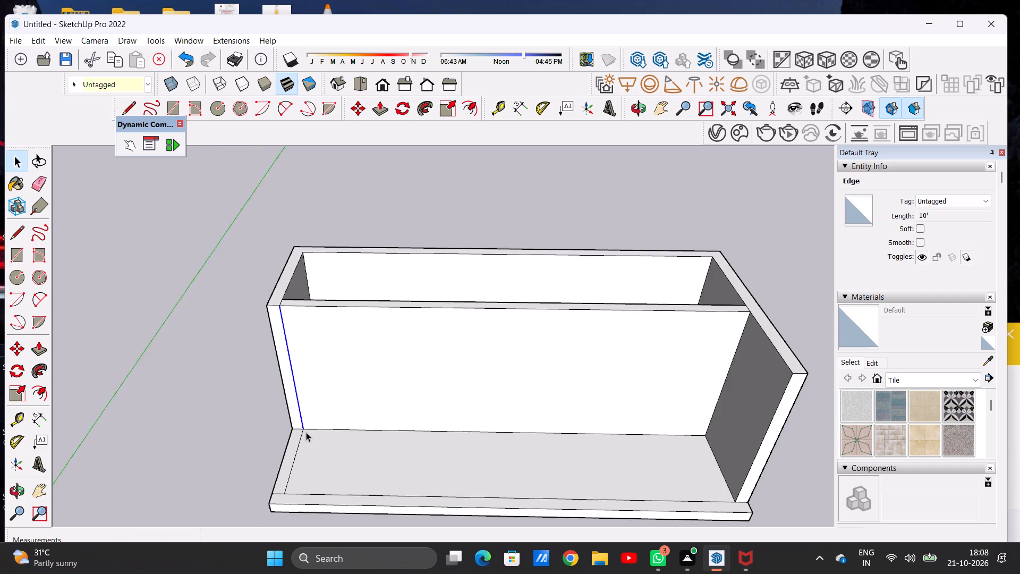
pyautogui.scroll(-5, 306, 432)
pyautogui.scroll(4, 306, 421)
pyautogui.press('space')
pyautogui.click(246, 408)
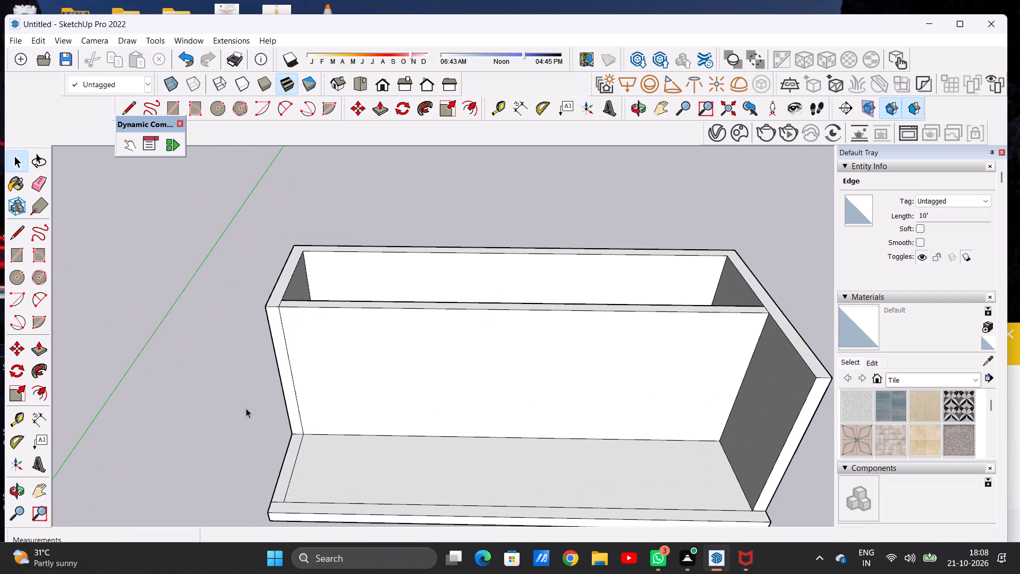
# Erase the vertical edge separating the left wall's end from the front face of the dividing wall.
pyautogui.scroll(-7, 389, 410)
pyautogui.moveTo(378, 421); pyautogui.dragTo(372, 398, button='middle')
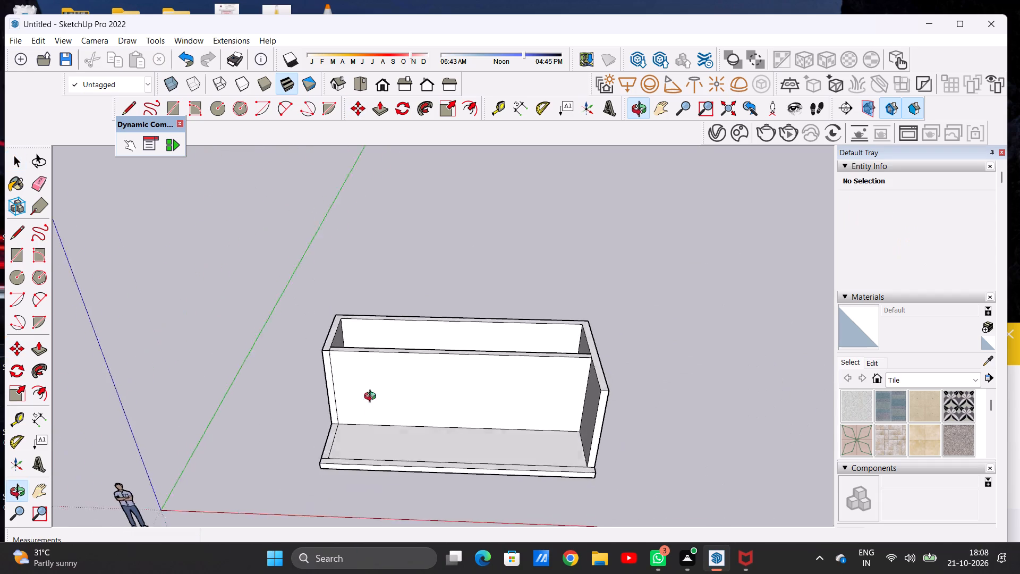
pyautogui.moveTo(372, 398); pyautogui.dragTo(384, 335, button='middle')
pyautogui.scroll(5, 334, 403)
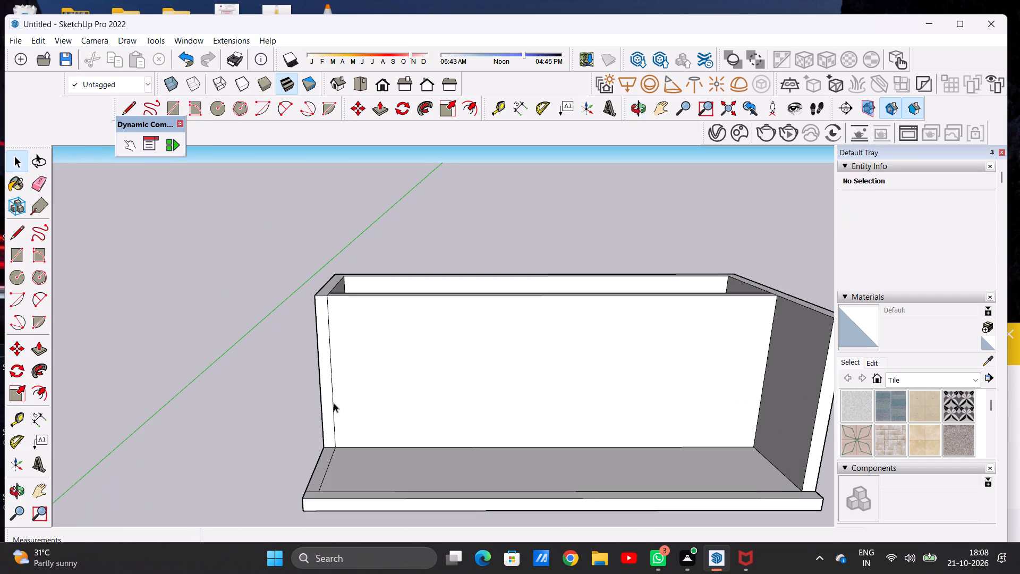
pyautogui.press('e')
pyautogui.click(333, 396)
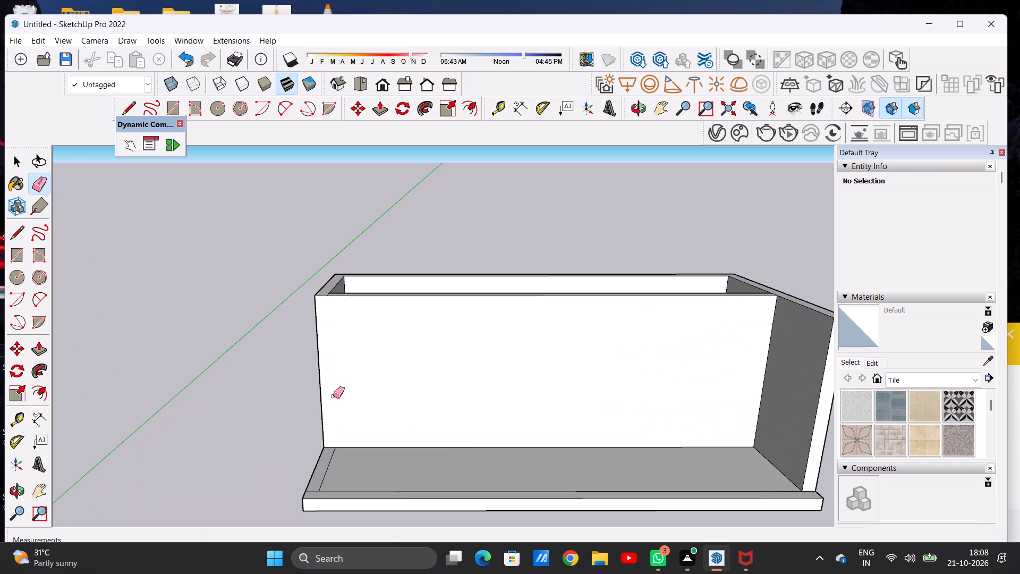
# Draw a 10' vertical line near the left end of the dividing wall's front face, from its bottom edge to its top edge.
pyautogui.press('l')
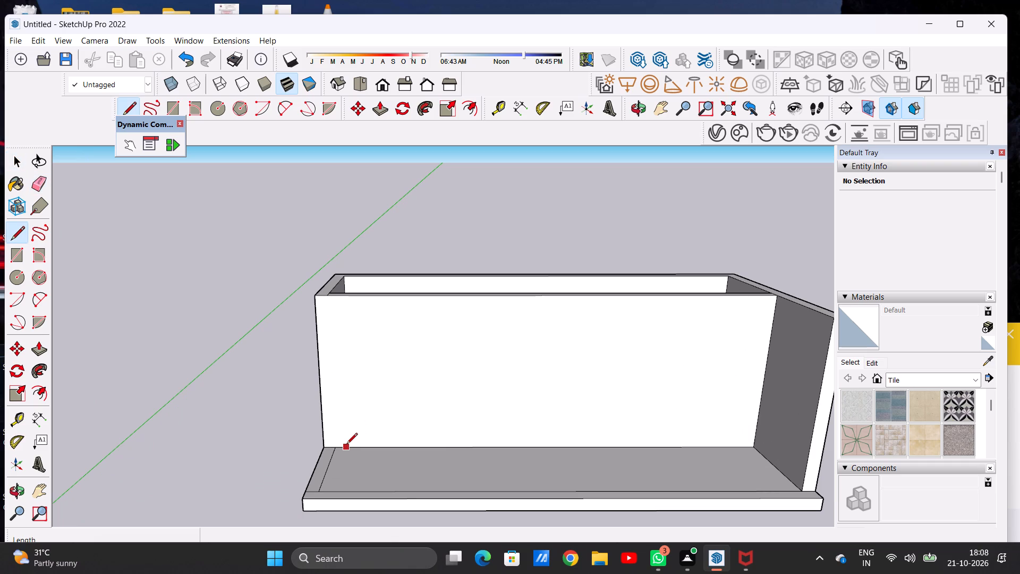
pyautogui.click(346, 445)
pyautogui.click(340, 297)
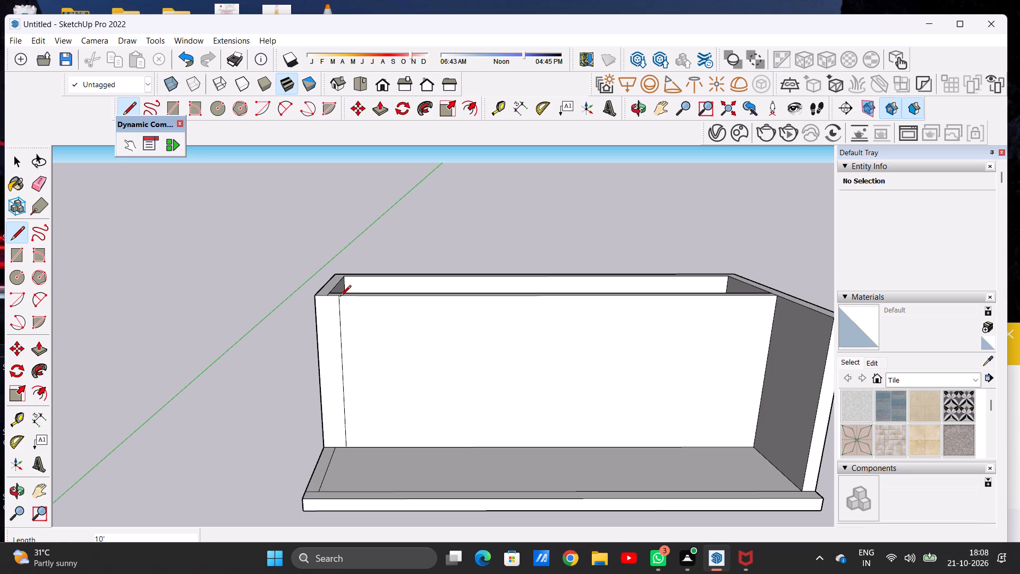
pyautogui.press('space')
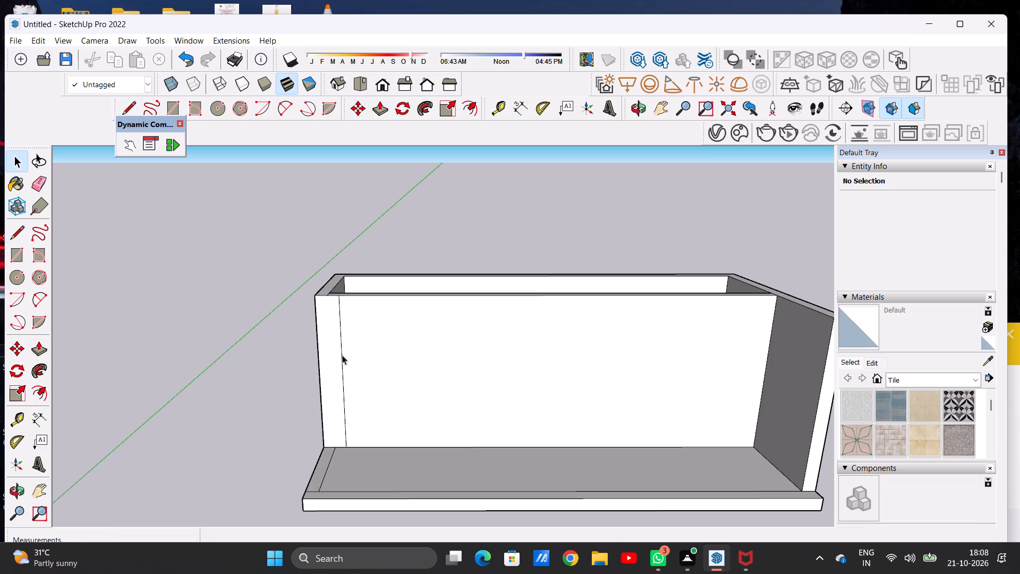
# Draw a short line across the slab's front border strip near its middle, from the outer front edge to the inner border line.
pyautogui.scroll(-8, 201, 267)
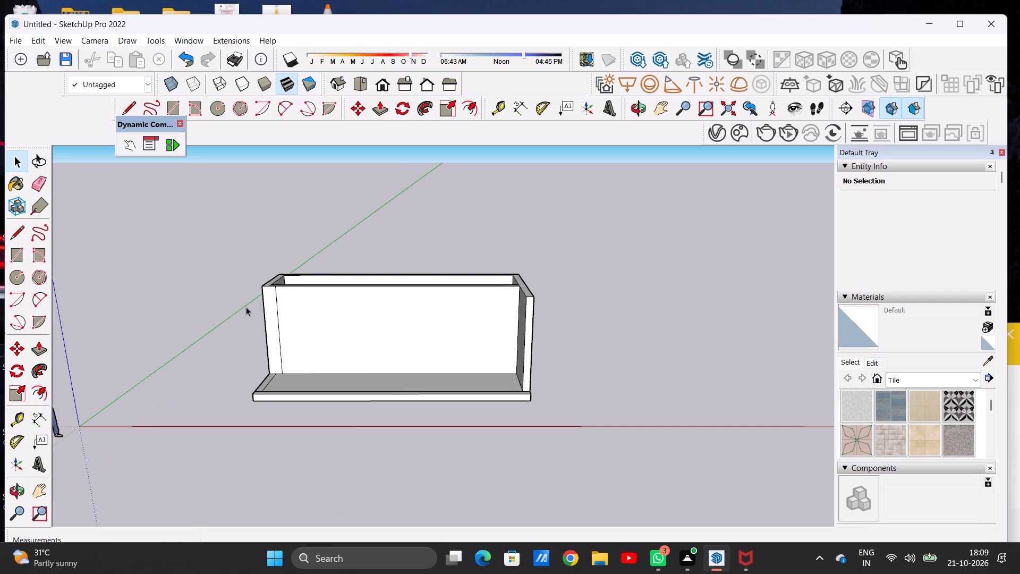
pyautogui.moveTo(362, 361); pyautogui.dragTo(363, 325, button='middle')
pyautogui.middleClick(363, 323)
pyautogui.scroll(1, 363, 322)
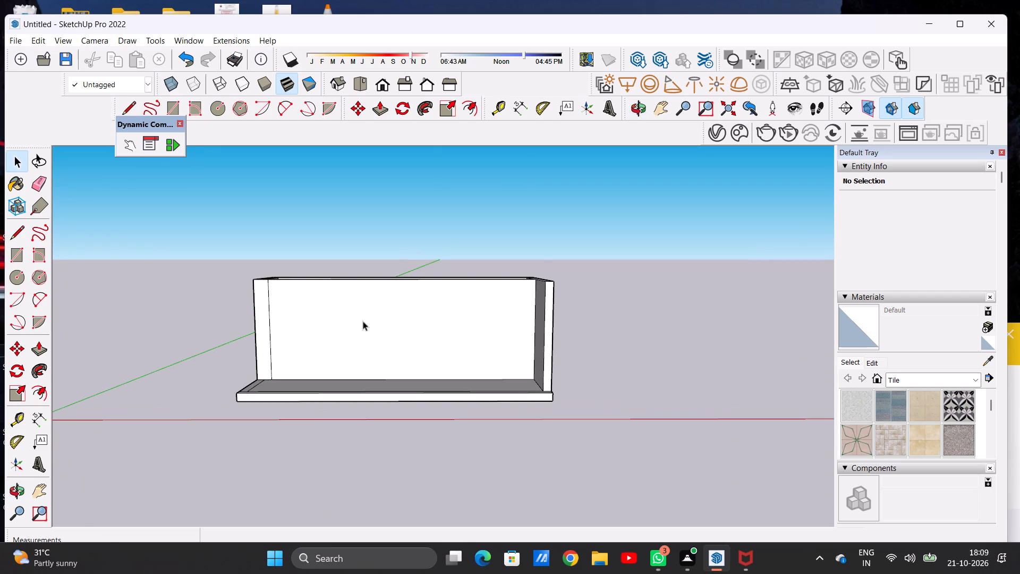
pyautogui.scroll(-2, 363, 321)
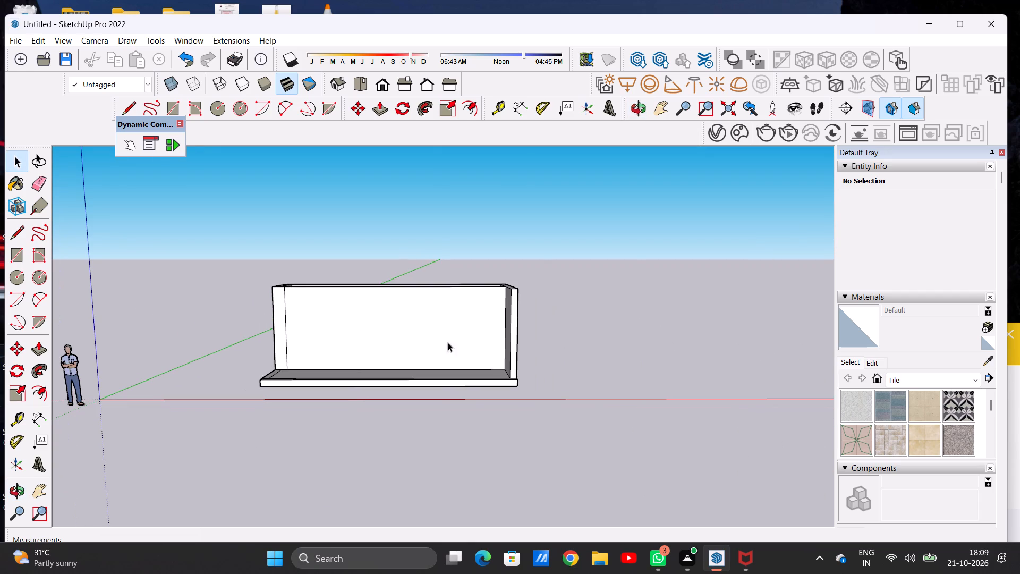
pyautogui.moveTo(450, 394); pyautogui.dragTo(445, 482, button='middle')
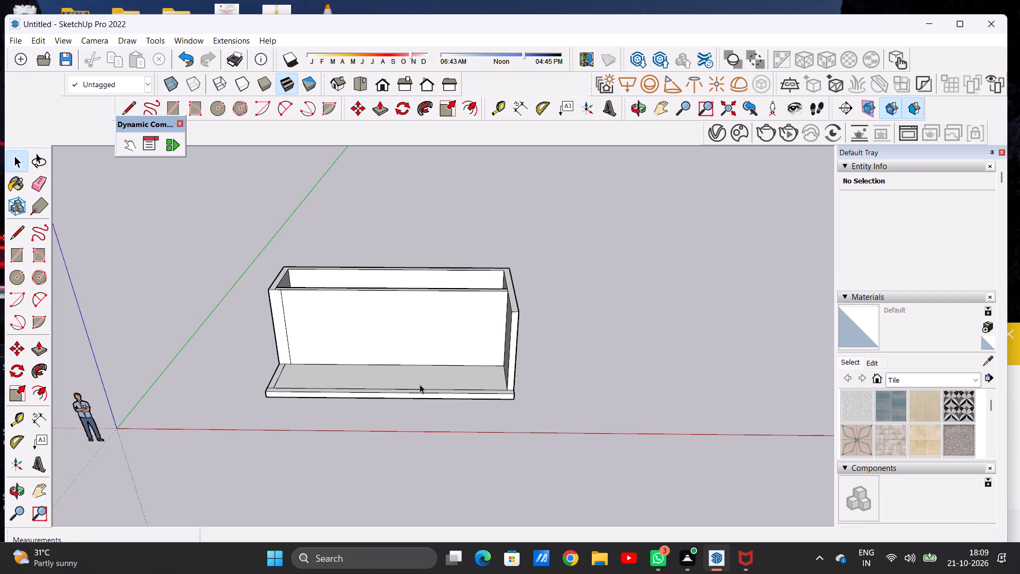
pyautogui.moveTo(426, 435); pyautogui.dragTo(445, 500, button='middle')
pyautogui.middleClick(445, 500)
pyautogui.scroll(5, 413, 402)
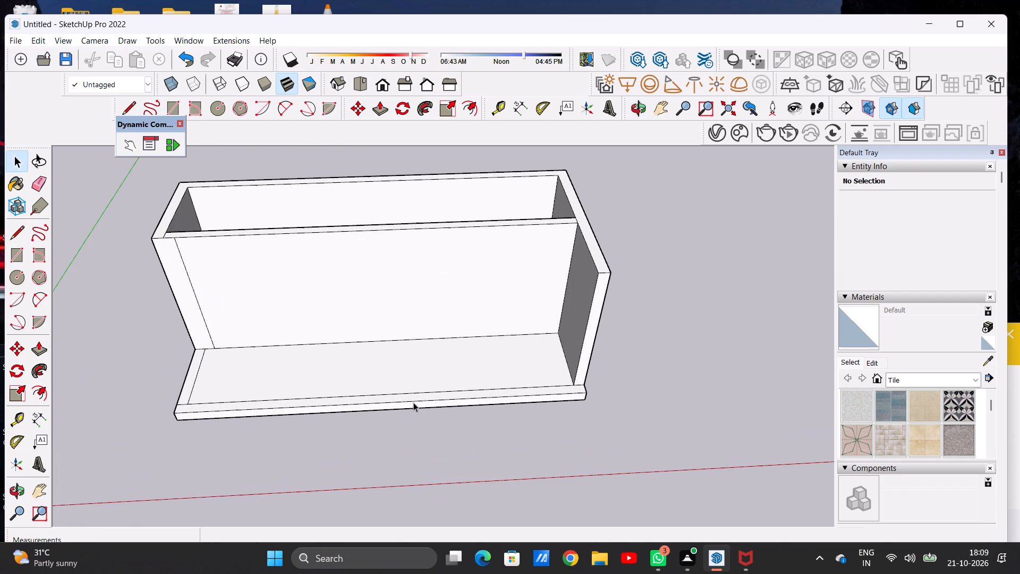
pyautogui.press('l')
pyautogui.scroll(5, 412, 402)
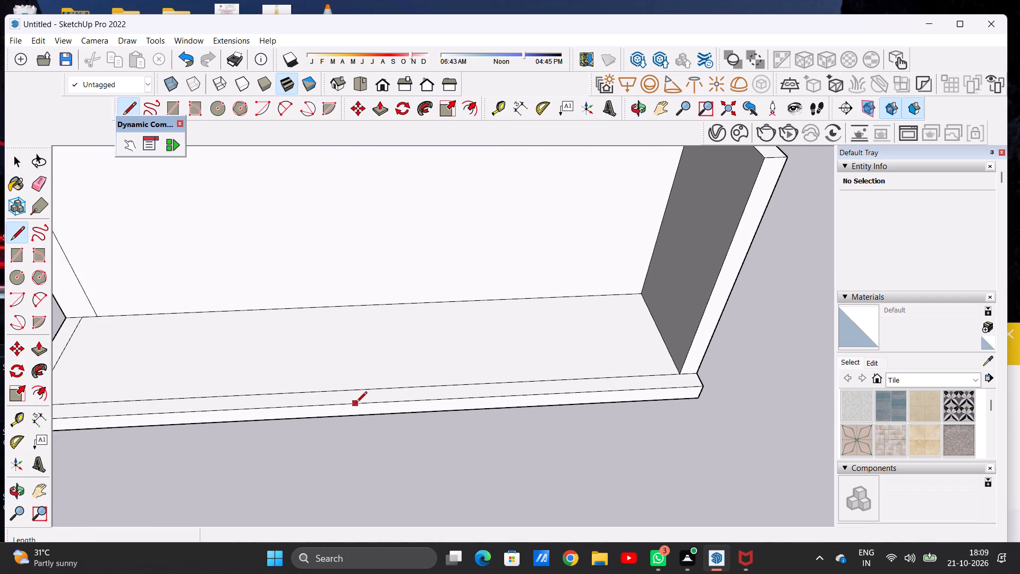
pyautogui.click(387, 400)
pyautogui.click(390, 384)
pyautogui.press('space')
# Undo the short line across the slab's front border strip and redraw it 9" long near the strip's middle.
pyautogui.hotkey('ctrl', 'z')
pyautogui.press('l')
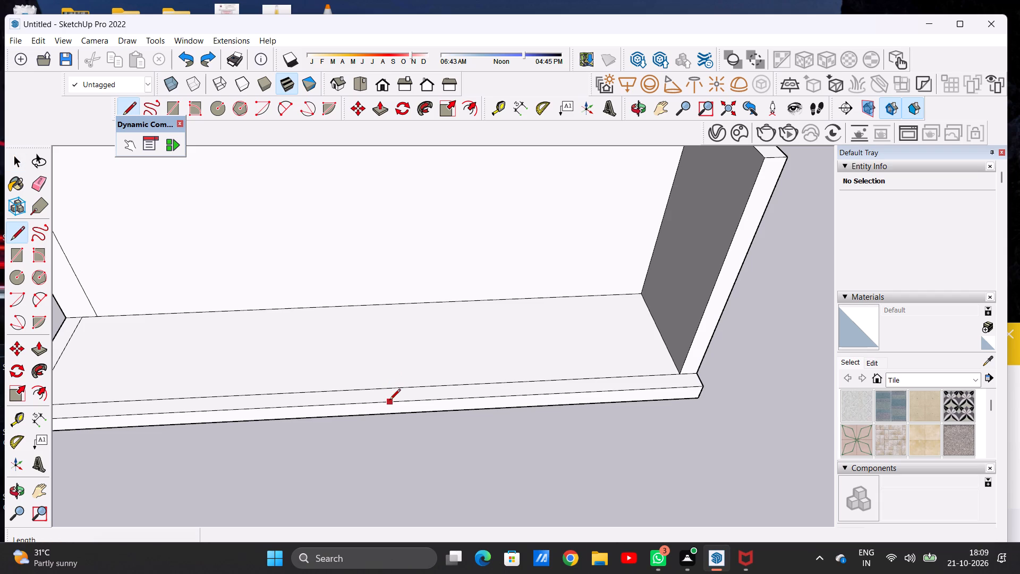
pyautogui.click(389, 401)
pyautogui.click(389, 389)
pyautogui.press('space')
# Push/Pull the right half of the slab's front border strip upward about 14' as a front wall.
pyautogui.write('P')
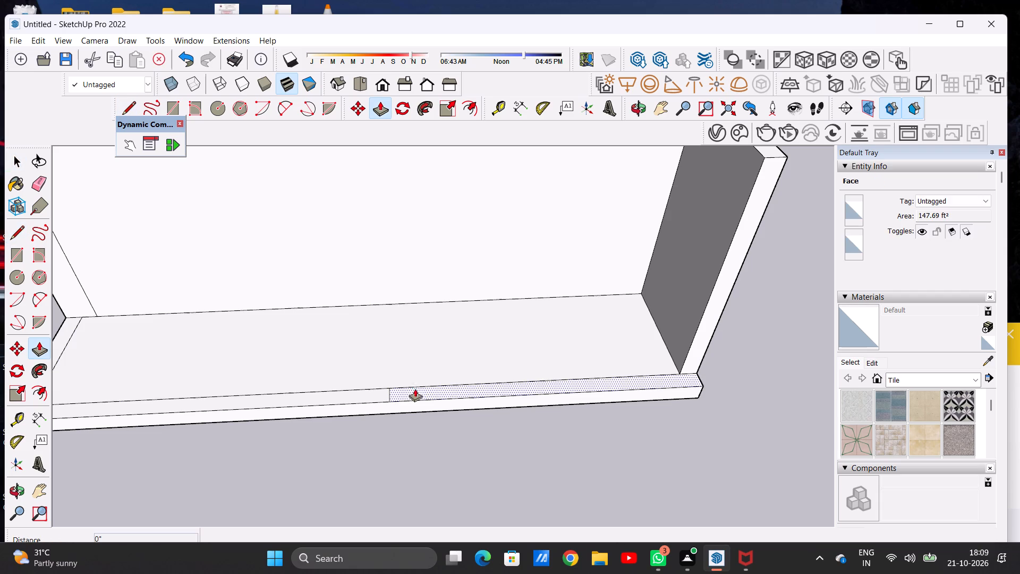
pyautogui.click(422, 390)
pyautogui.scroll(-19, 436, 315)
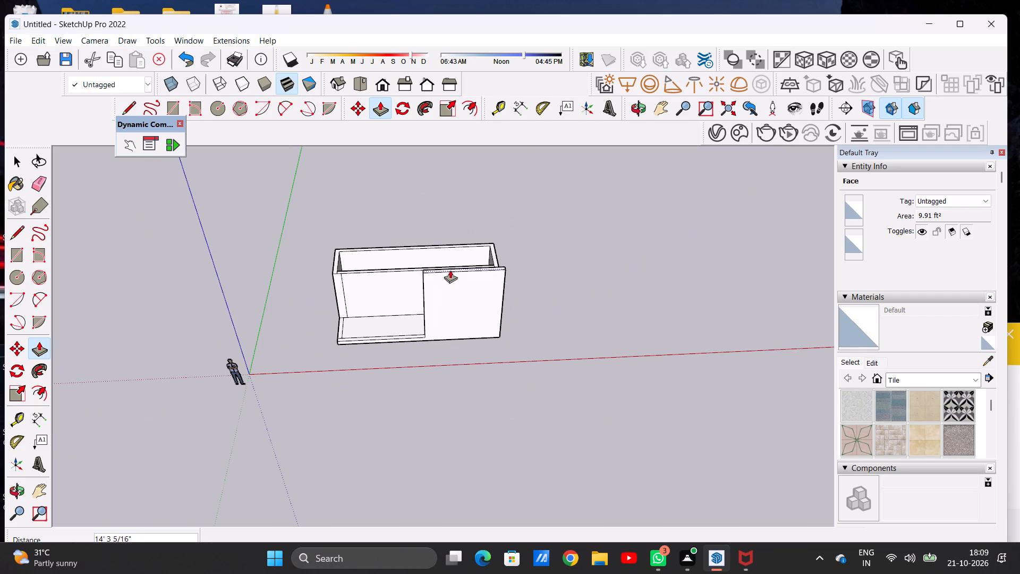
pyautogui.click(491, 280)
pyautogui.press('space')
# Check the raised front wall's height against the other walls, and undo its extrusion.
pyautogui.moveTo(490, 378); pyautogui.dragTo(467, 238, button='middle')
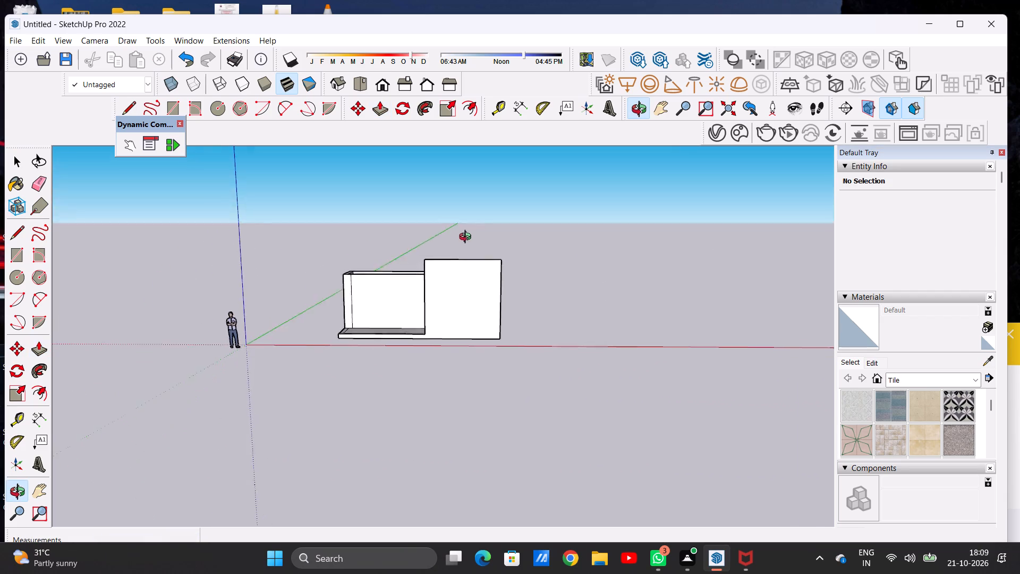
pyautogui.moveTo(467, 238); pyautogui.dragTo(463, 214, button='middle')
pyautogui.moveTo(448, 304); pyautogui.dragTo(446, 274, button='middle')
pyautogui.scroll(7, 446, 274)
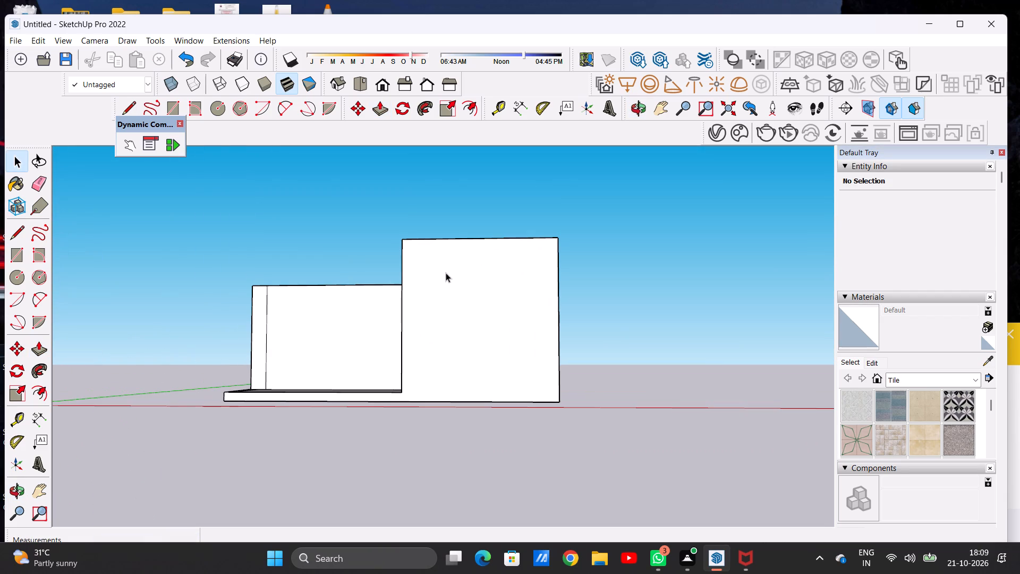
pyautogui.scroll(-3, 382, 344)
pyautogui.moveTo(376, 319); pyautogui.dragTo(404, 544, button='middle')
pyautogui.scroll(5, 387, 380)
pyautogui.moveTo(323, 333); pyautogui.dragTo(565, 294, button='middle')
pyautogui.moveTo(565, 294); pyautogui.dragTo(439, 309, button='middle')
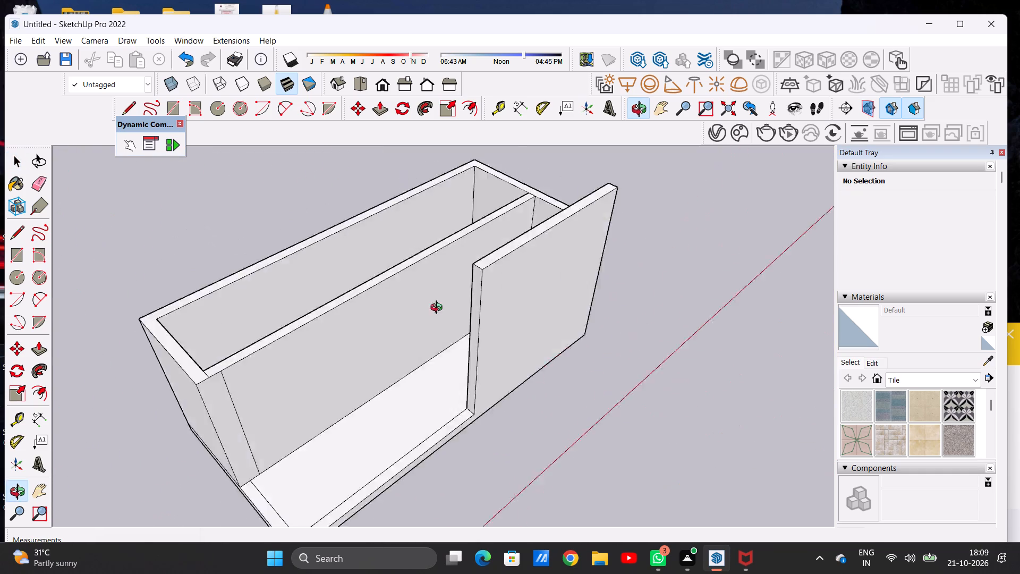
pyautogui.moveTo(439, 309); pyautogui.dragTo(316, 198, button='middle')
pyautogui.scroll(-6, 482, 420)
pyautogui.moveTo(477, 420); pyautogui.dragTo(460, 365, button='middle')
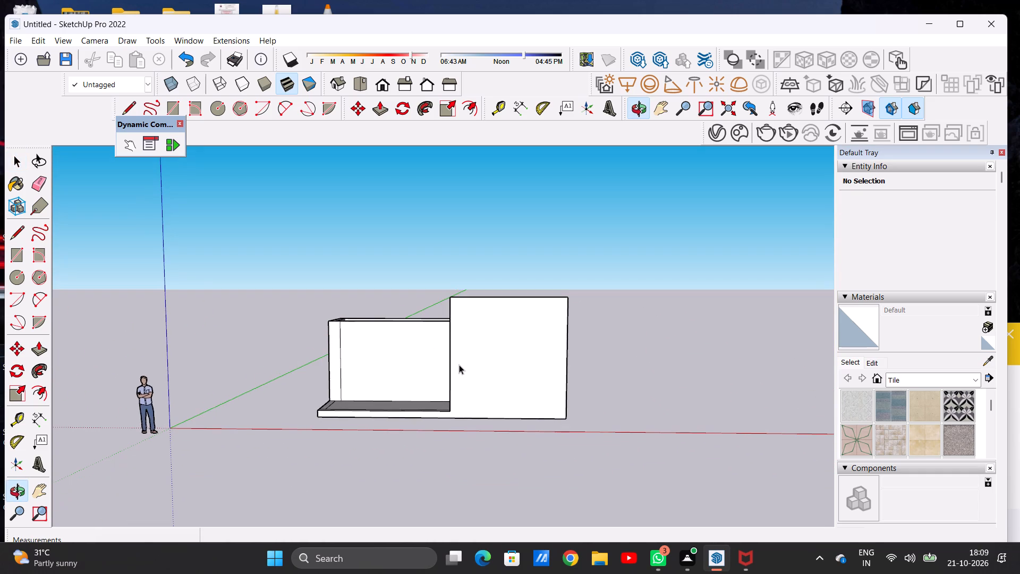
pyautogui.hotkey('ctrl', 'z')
# Push/Pull the right half of the front border strip upward until the front wall is level with the right wall's top.
pyautogui.moveTo(459, 365); pyautogui.dragTo(454, 552, button='middle')
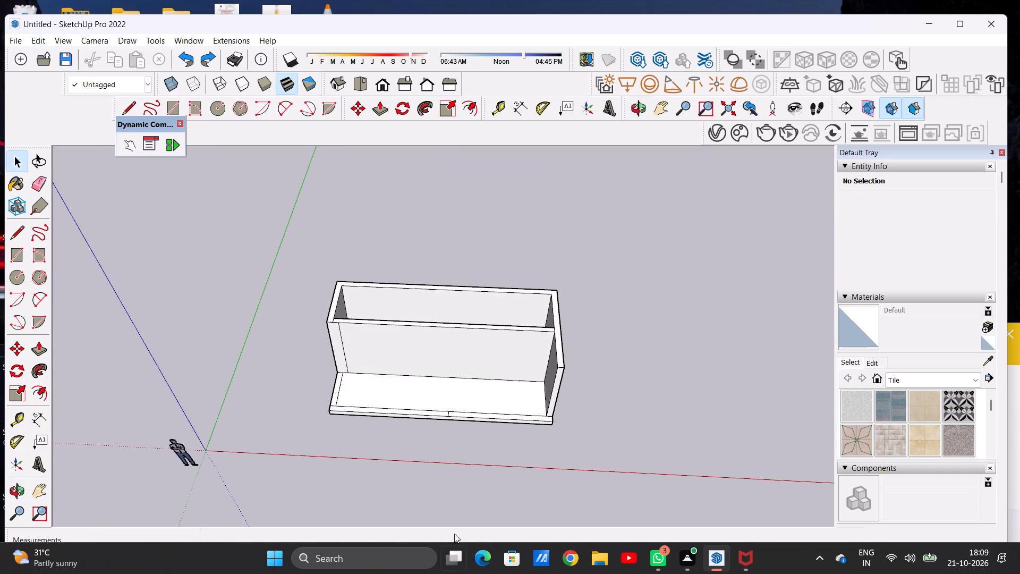
pyautogui.moveTo(469, 428); pyautogui.dragTo(484, 294, button='middle')
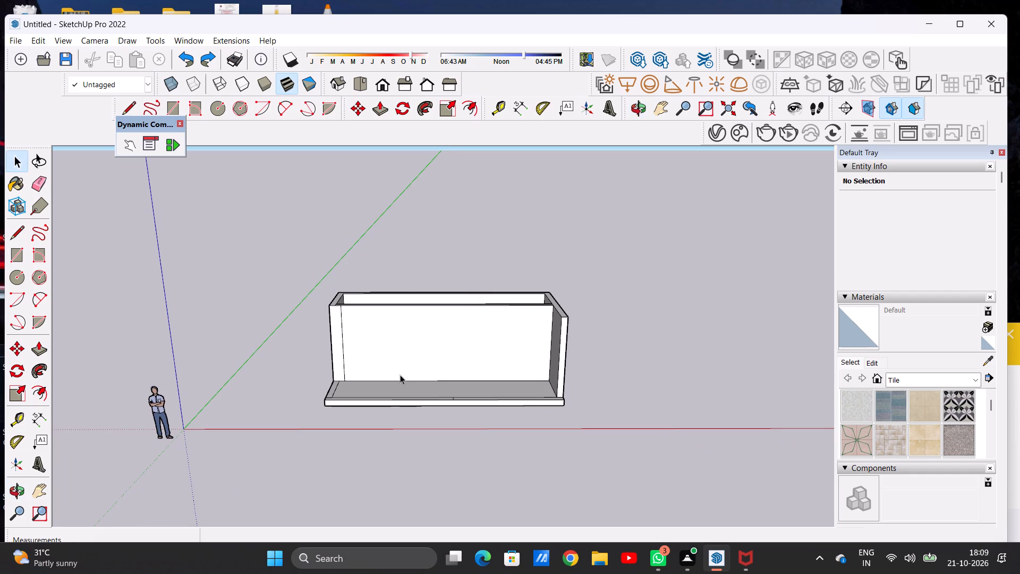
pyautogui.scroll(4, 400, 375)
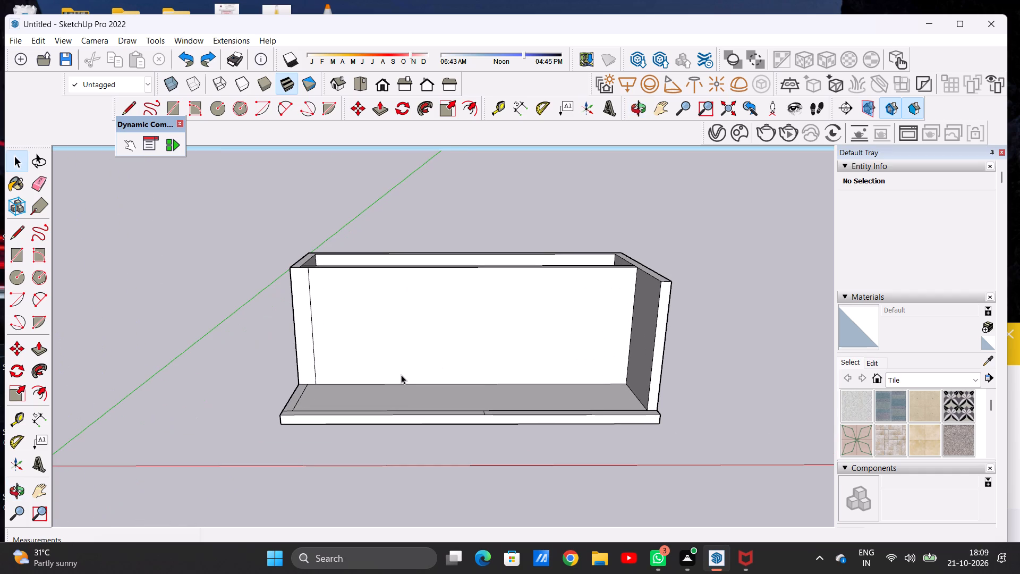
pyautogui.press('p')
pyautogui.scroll(4, 528, 428)
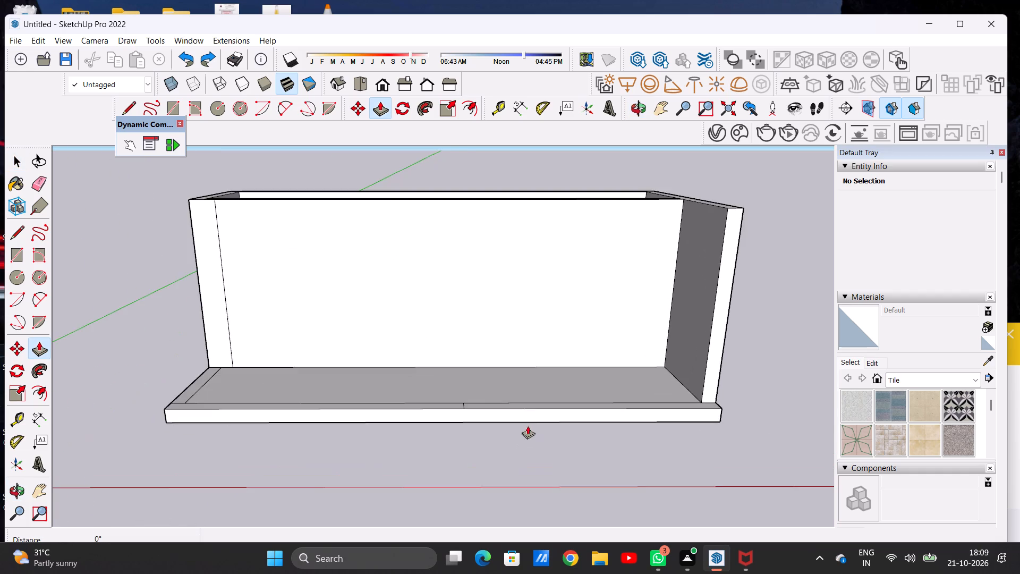
pyautogui.moveTo(529, 436); pyautogui.dragTo(529, 483, button='middle')
pyautogui.scroll(5, 659, 433)
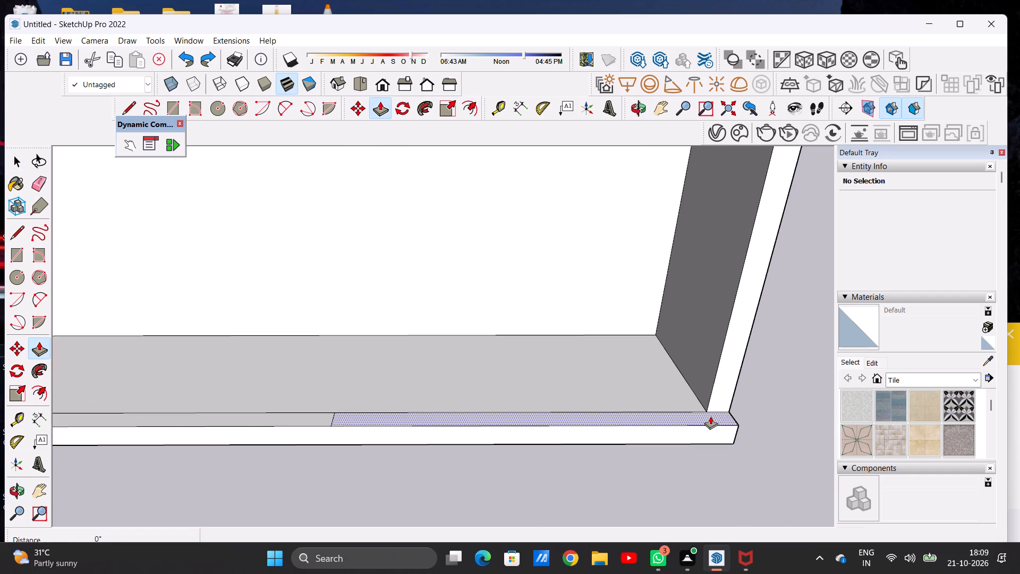
pyautogui.click(710, 416)
pyautogui.scroll(-7, 715, 342)
pyautogui.scroll(11, 726, 208)
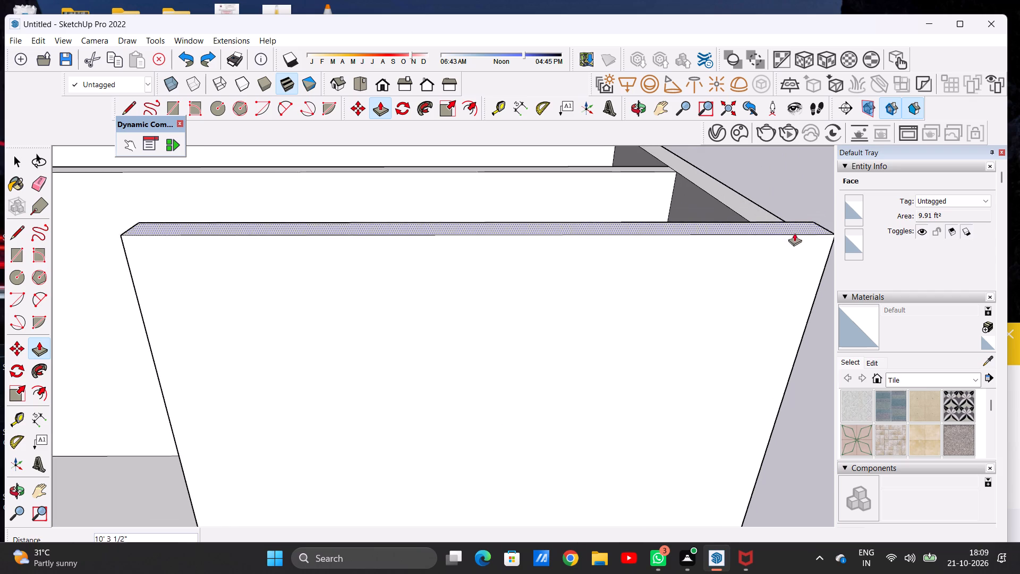
pyautogui.click(770, 239)
pyautogui.press('space')
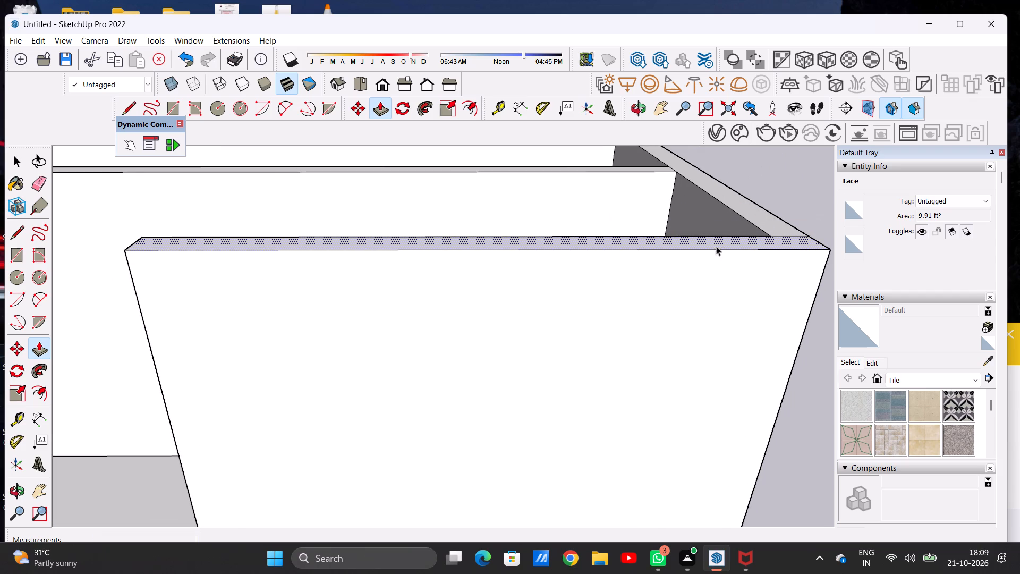
# Draw two 10' vertical lines from bottom to top edge on the dividing wall's front face, just left of the front wall.
pyautogui.scroll(-7, 564, 362)
pyautogui.scroll(-16, 497, 370)
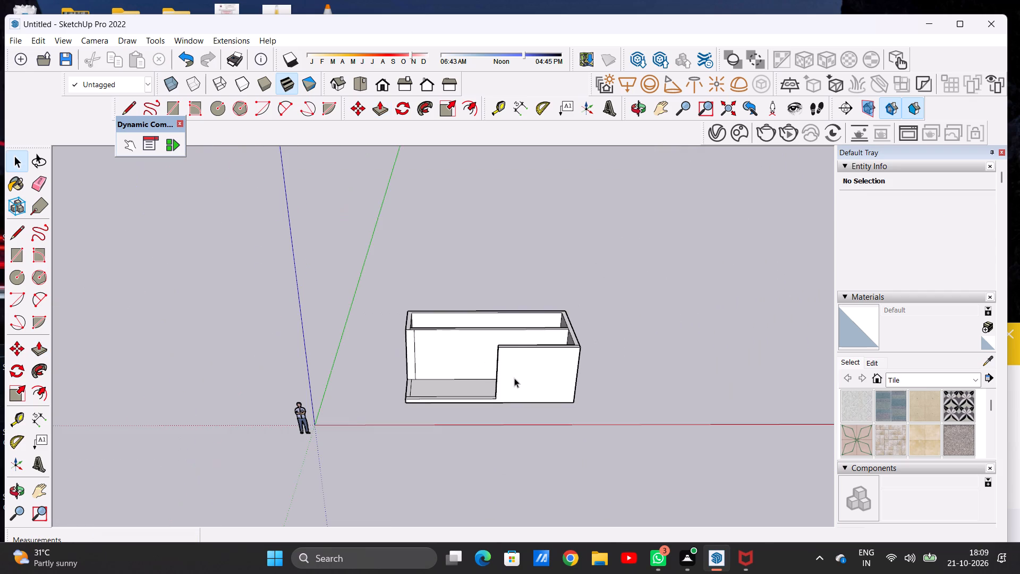
pyautogui.moveTo(514, 378); pyautogui.dragTo(506, 271, button='middle')
pyautogui.scroll(6, 484, 328)
pyautogui.scroll(2, 472, 396)
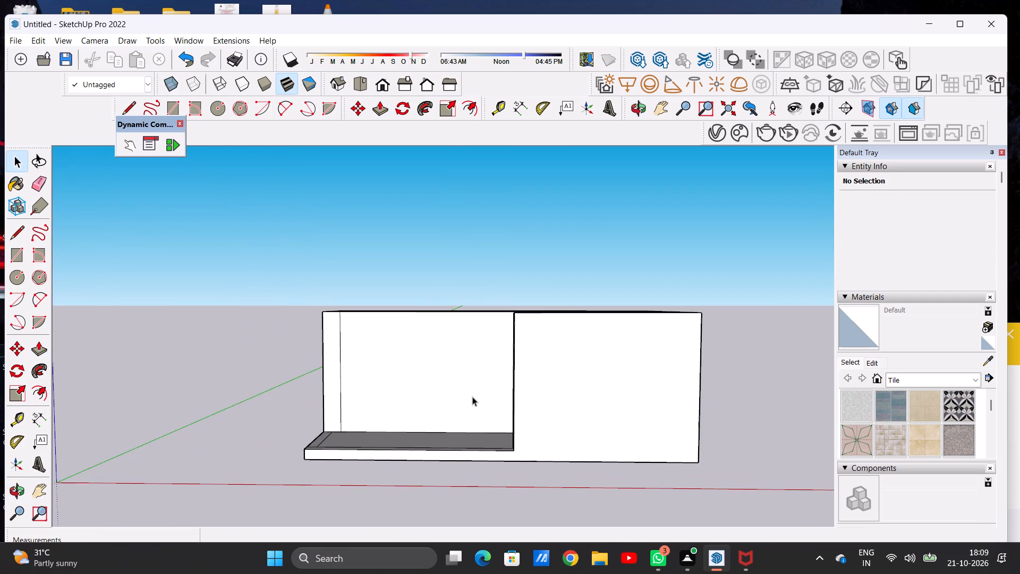
pyautogui.scroll(2, 472, 396)
pyautogui.moveTo(471, 398); pyautogui.dragTo(469, 379, button='middle')
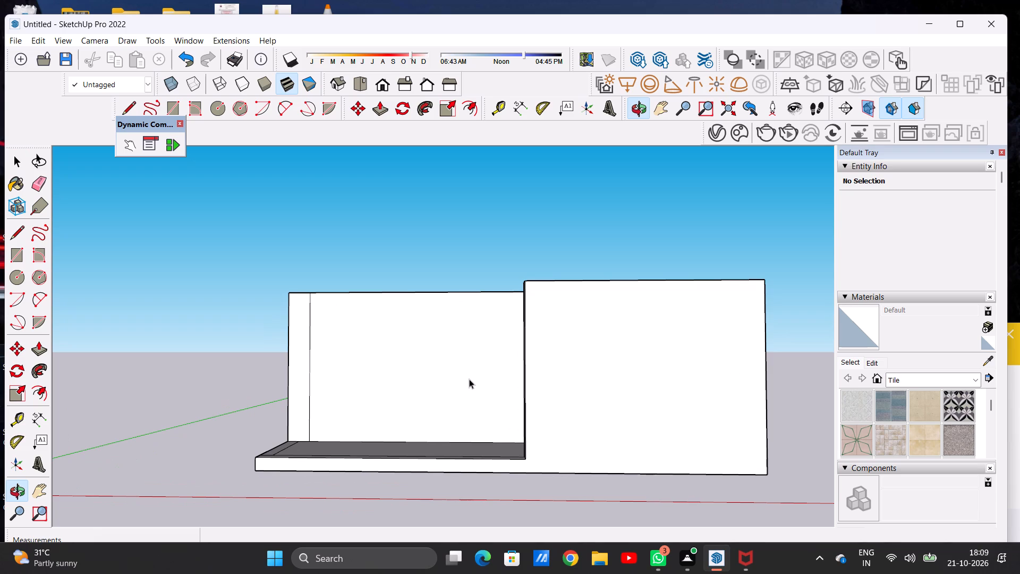
pyautogui.press('l')
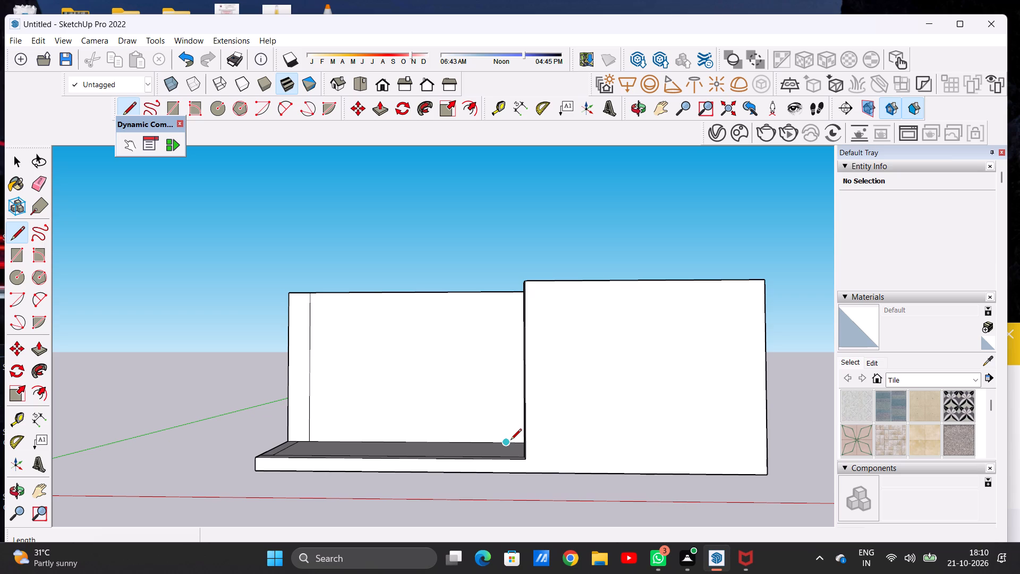
pyautogui.click(511, 441)
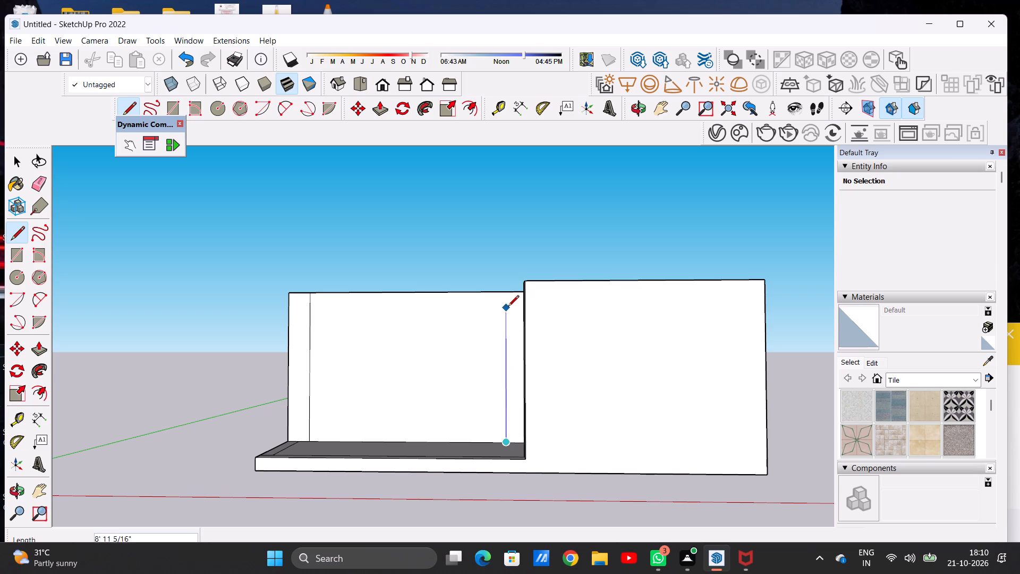
pyautogui.click(506, 291)
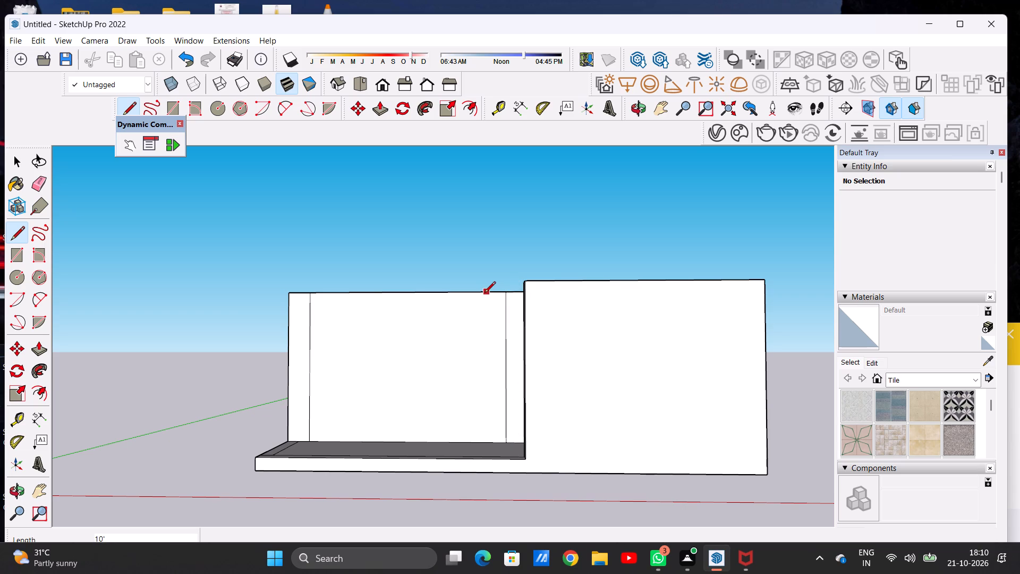
pyautogui.click(484, 293)
pyautogui.click(486, 441)
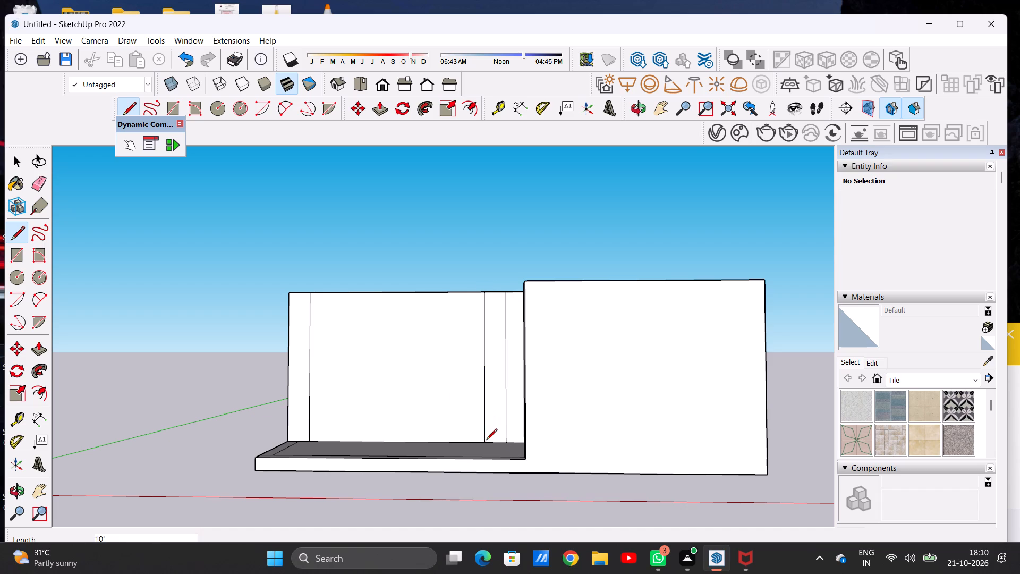
# Draw two horizontal lines about 11' 9" long near the top of the dividing wall's face, between the left and inner right vertical lines.
pyautogui.click(310, 303)
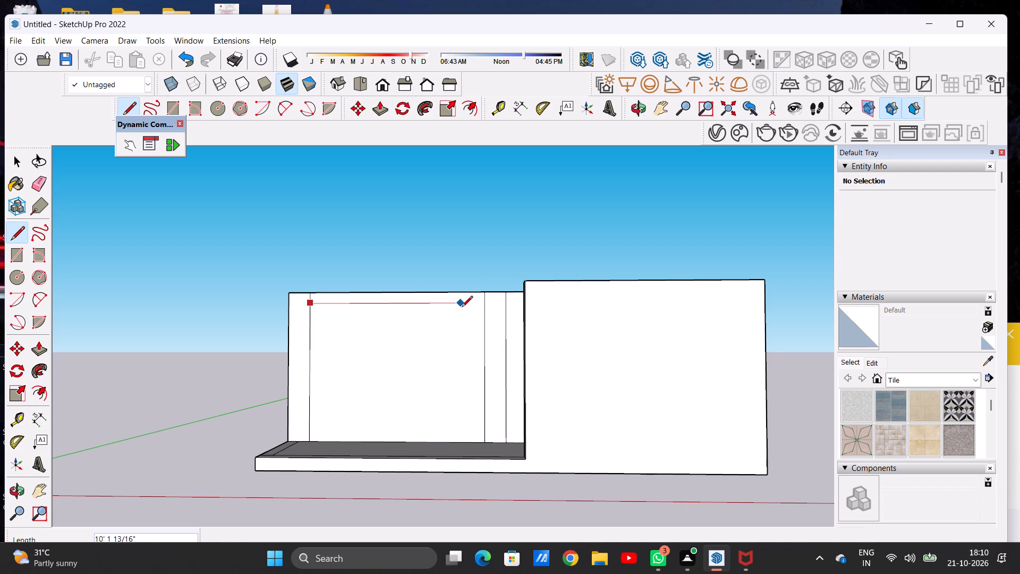
pyautogui.click(480, 305)
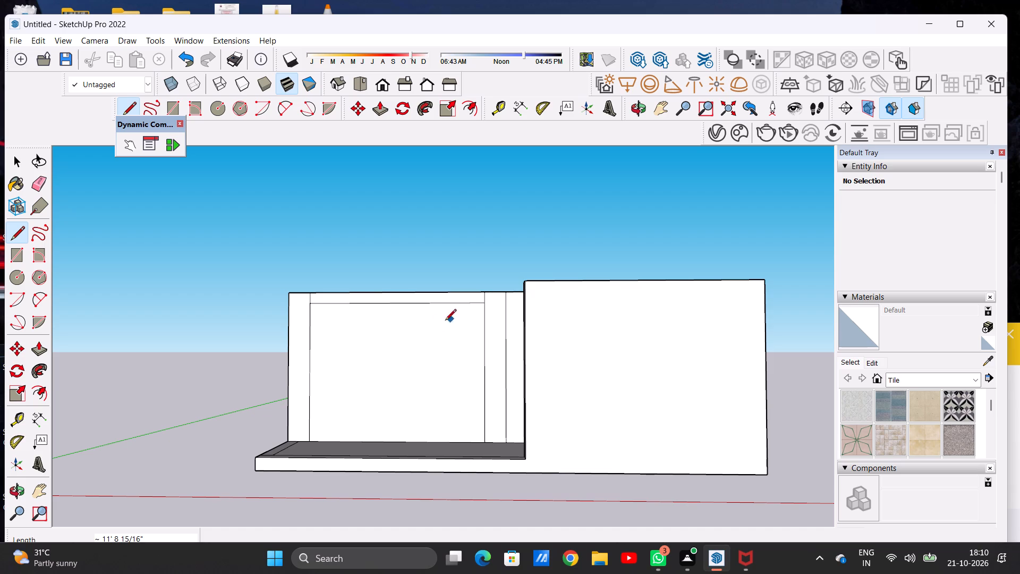
pyautogui.click(312, 325)
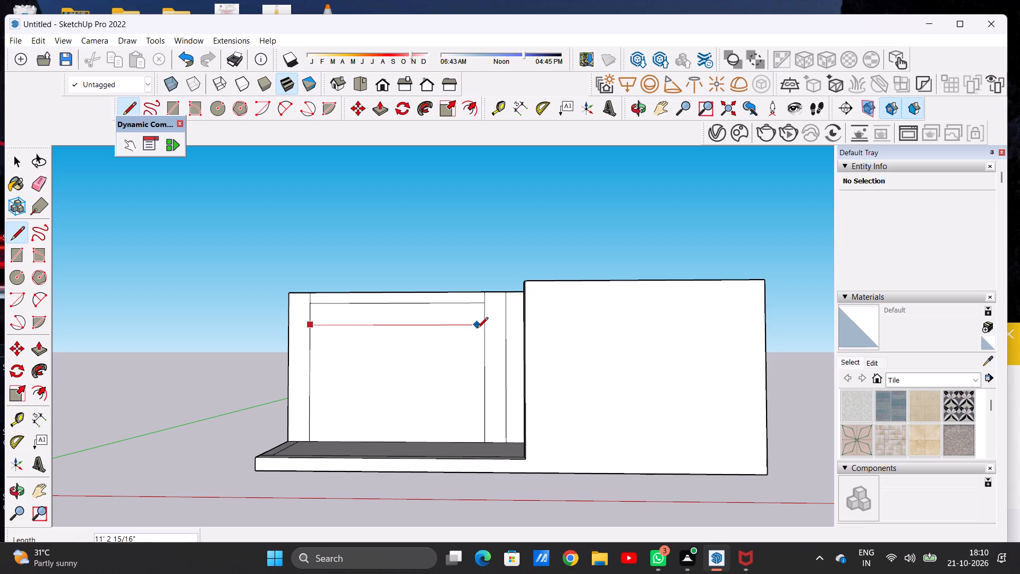
pyautogui.click(482, 327)
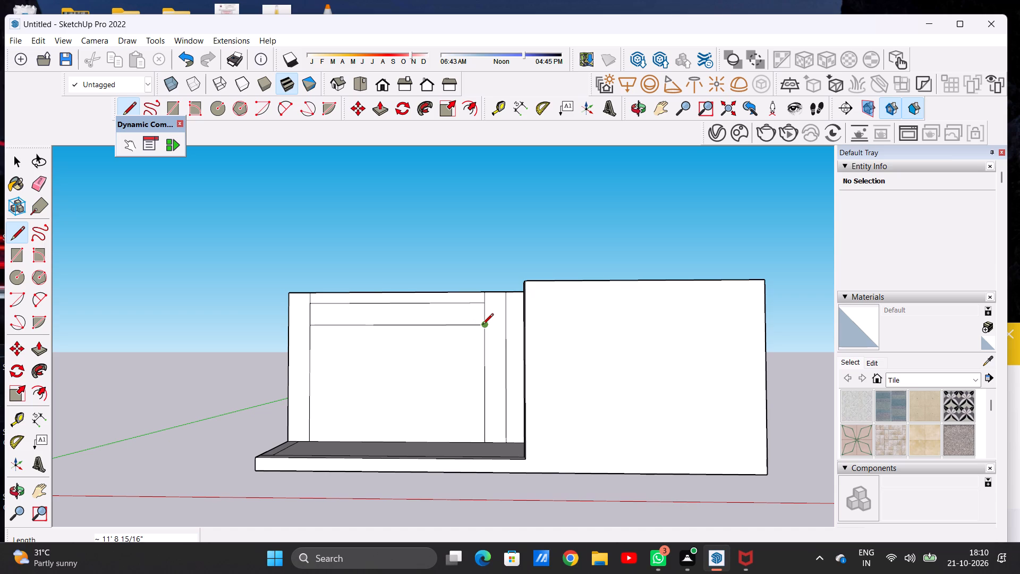
pyautogui.scroll(-3, 480, 327)
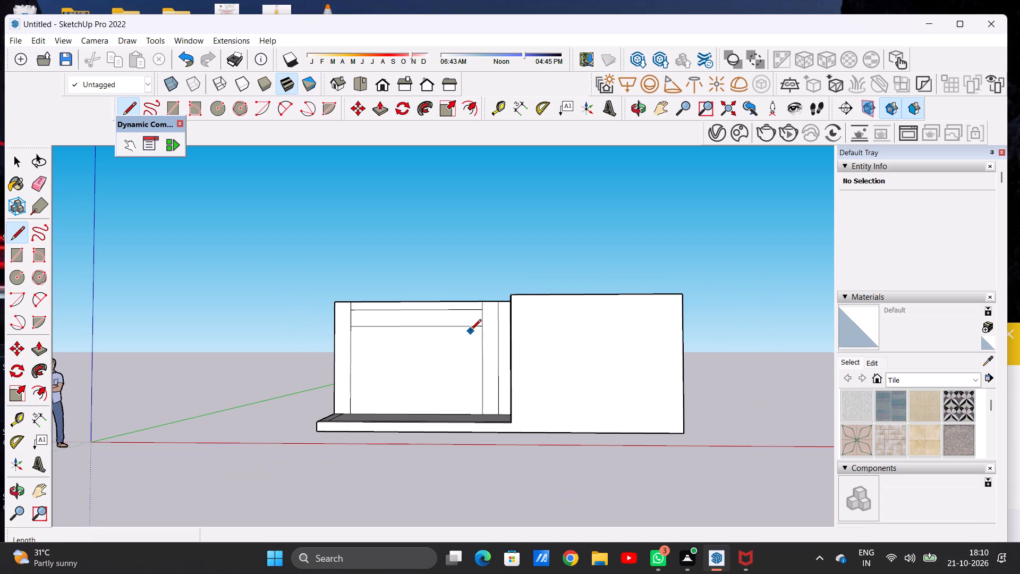
pyautogui.press('space')
# Examine the line layout on the dividing wall's face and the front wall from several angles and distances.
pyautogui.scroll(4, 495, 327)
pyautogui.moveTo(489, 322); pyautogui.dragTo(483, 351, button='middle')
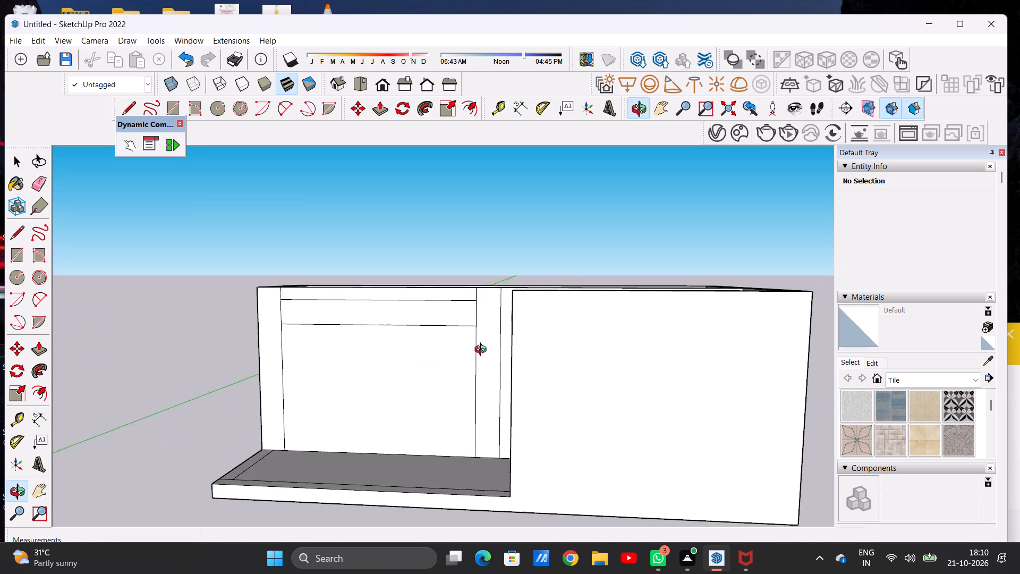
pyautogui.moveTo(483, 351); pyautogui.dragTo(567, 337, button='middle')
pyautogui.scroll(-4, 404, 336)
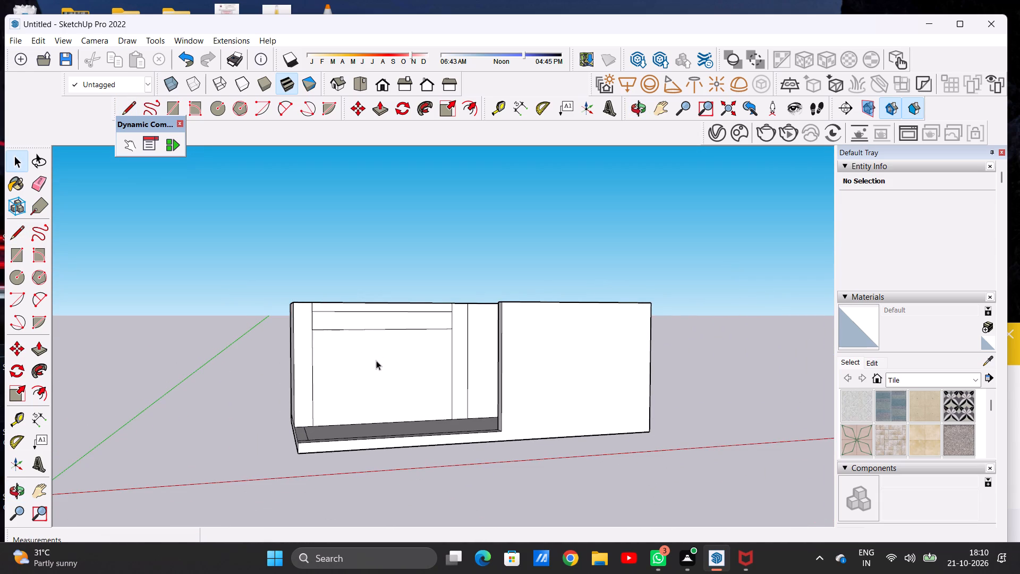
pyautogui.moveTo(376, 360); pyautogui.dragTo(315, 360, button='middle')
pyautogui.scroll(1, 341, 366)
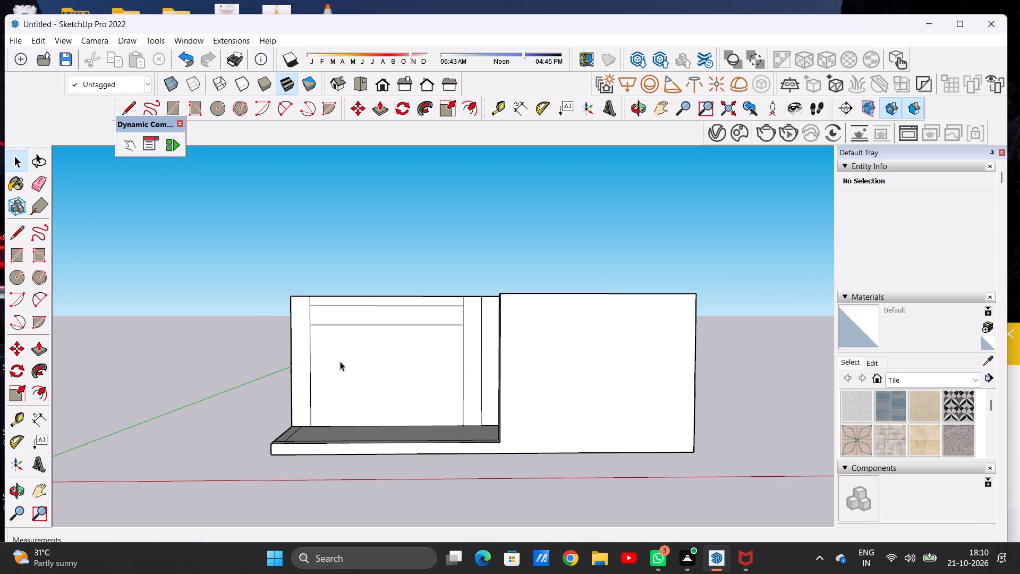
pyautogui.scroll(-6, 338, 360)
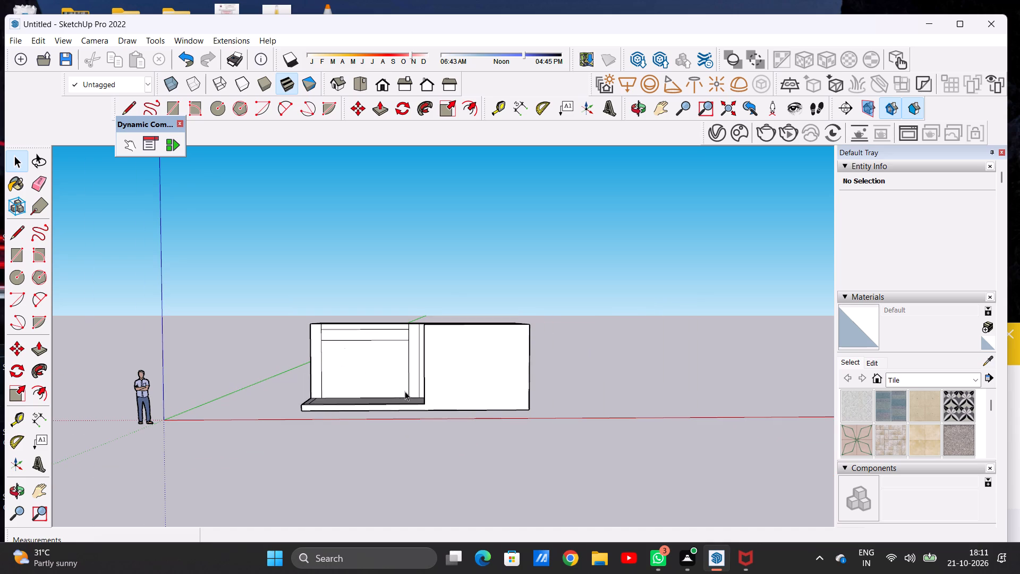
pyautogui.scroll(-1, 406, 389)
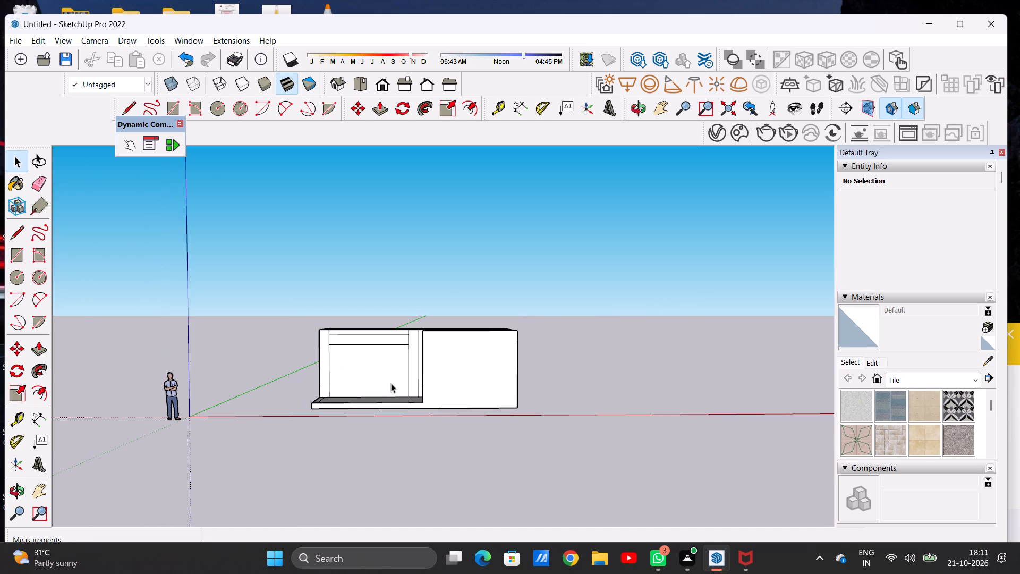
# Draw two vertical lines about 7' 9 5/8" long from the lower horizontal line to the dividing wall's bottom edge, inset from both side verticals.
pyautogui.scroll(4, 372, 387)
pyautogui.press('l')
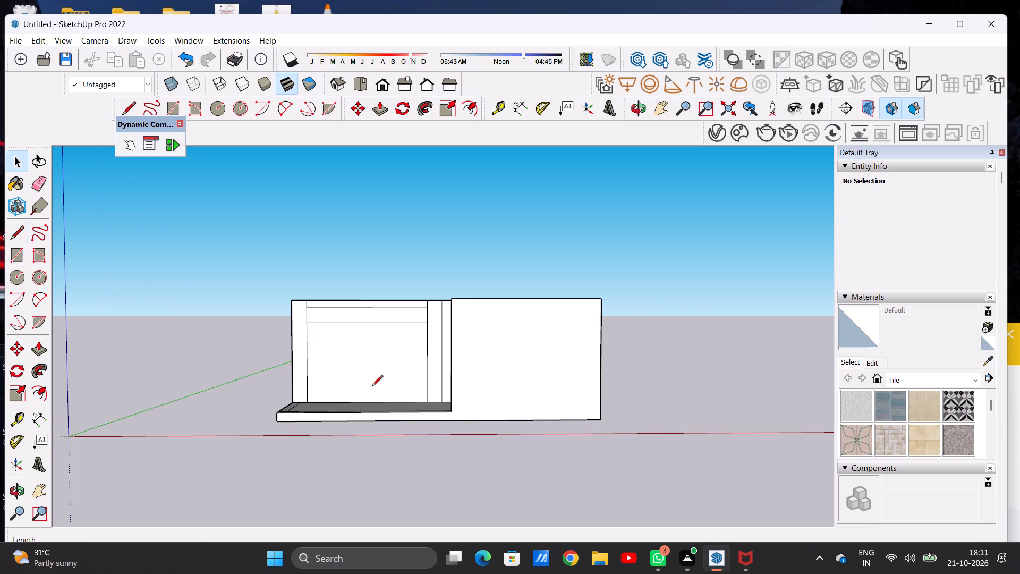
pyautogui.click(321, 322)
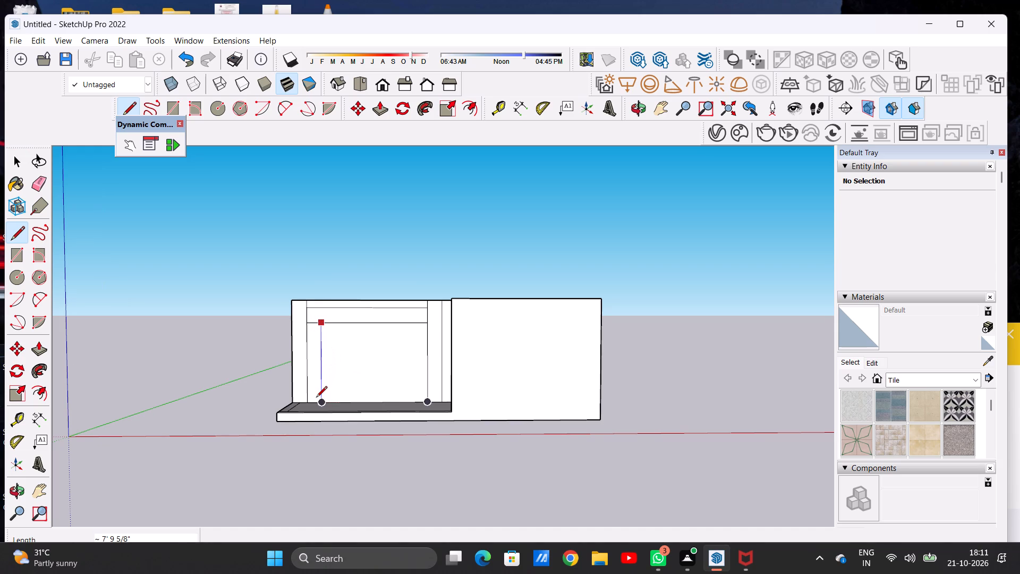
pyautogui.click(317, 400)
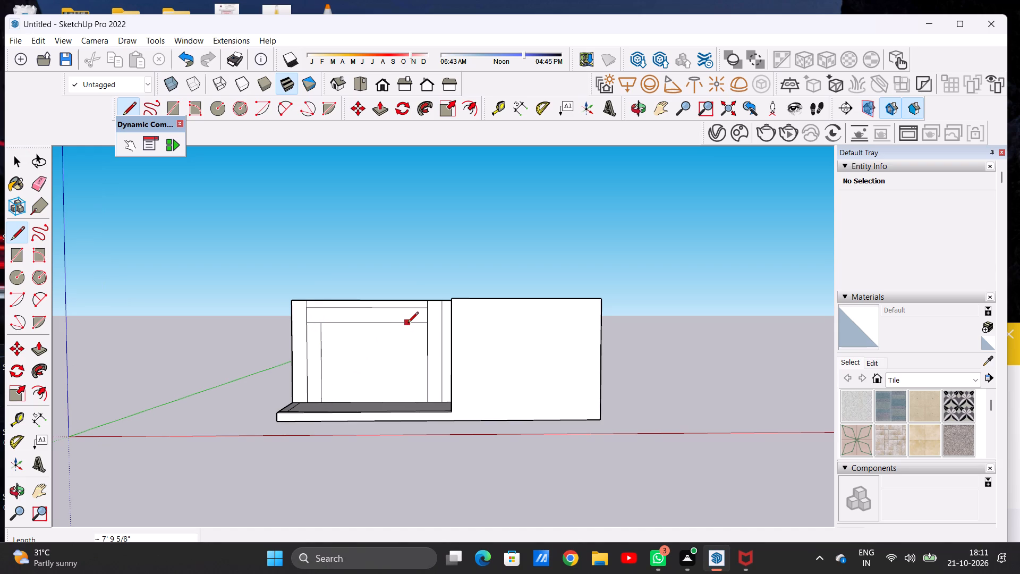
pyautogui.click(409, 326)
pyautogui.press('space')
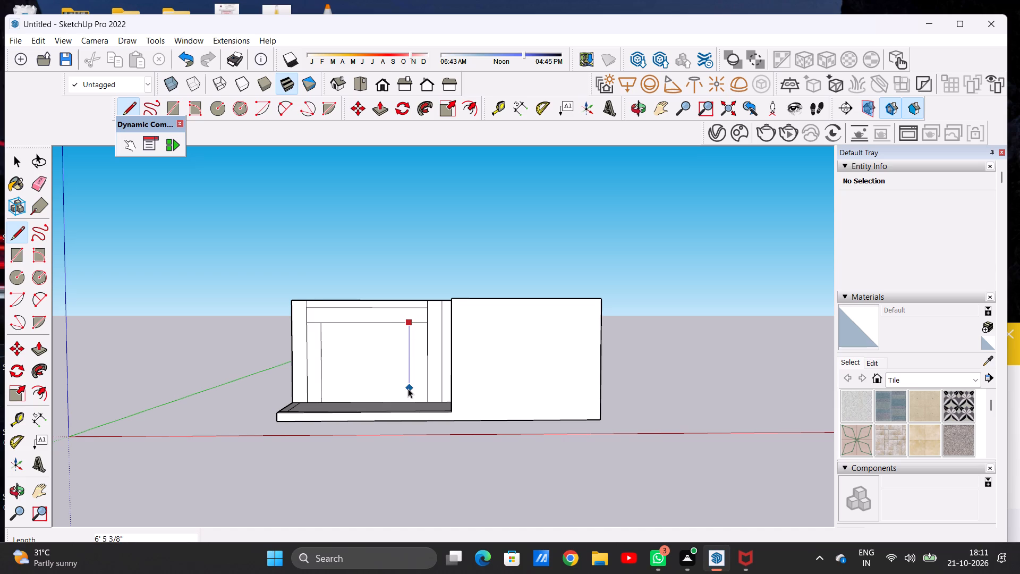
pyautogui.write('L')
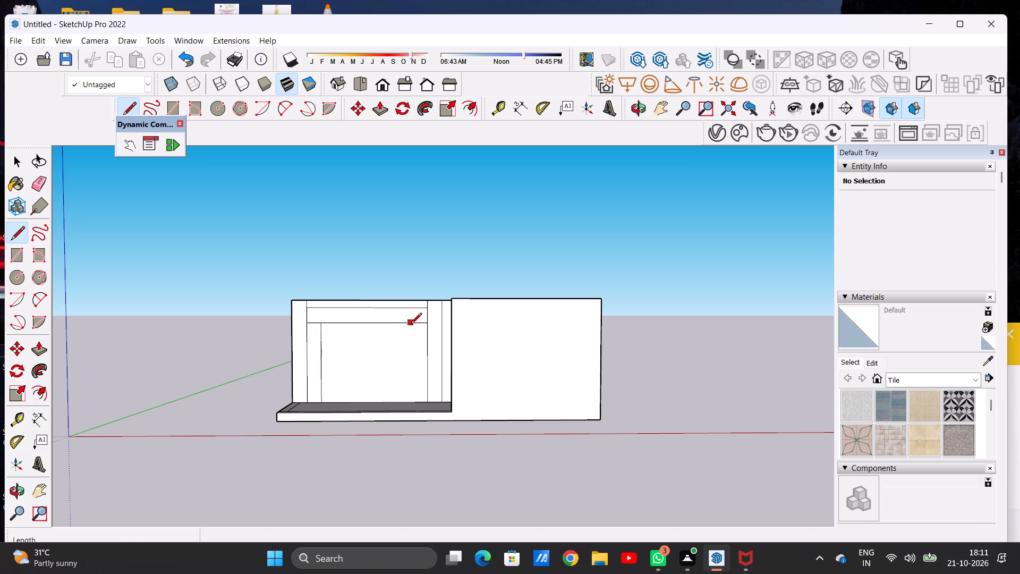
pyautogui.click(411, 325)
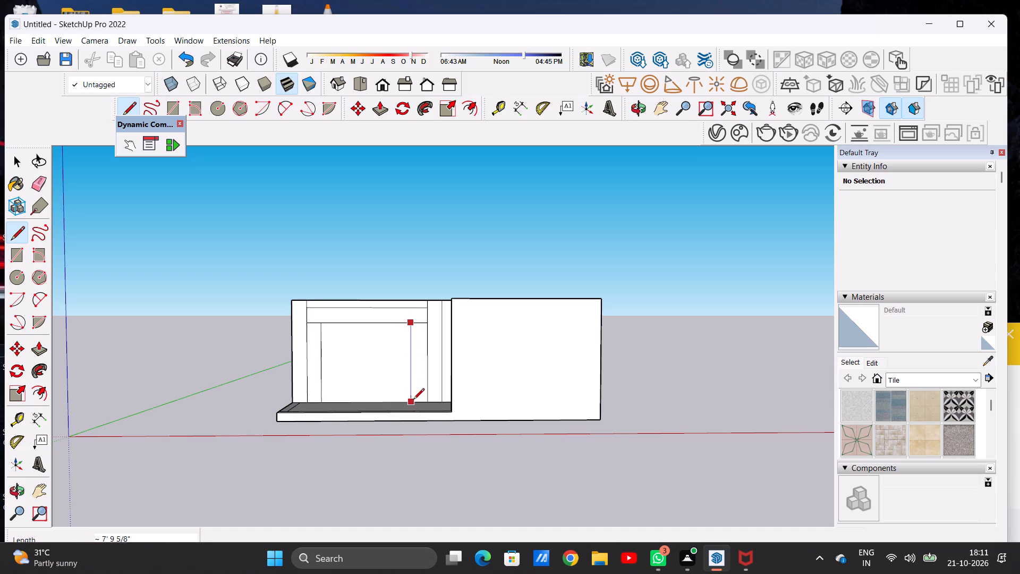
pyautogui.click(413, 400)
pyautogui.press('space')
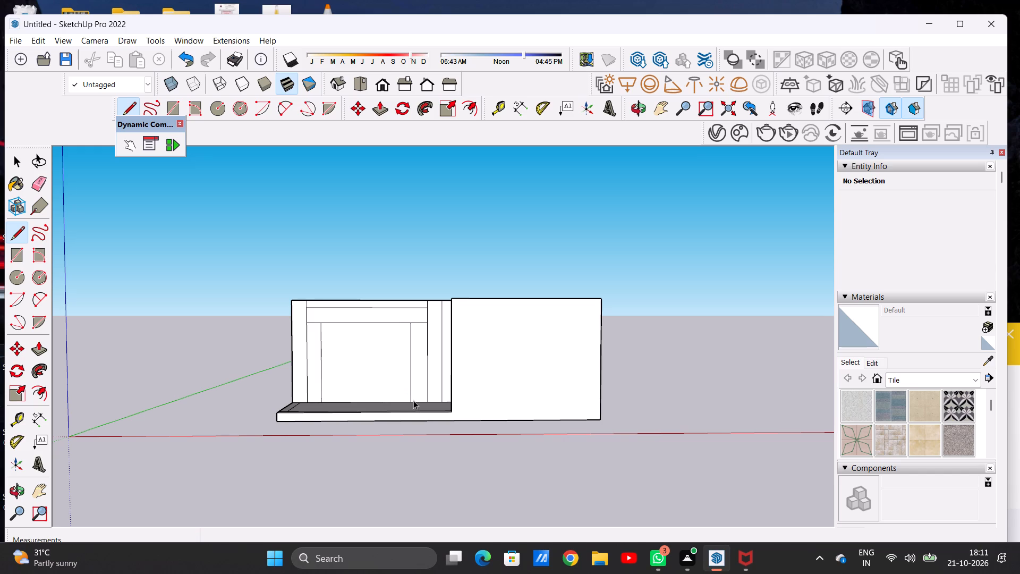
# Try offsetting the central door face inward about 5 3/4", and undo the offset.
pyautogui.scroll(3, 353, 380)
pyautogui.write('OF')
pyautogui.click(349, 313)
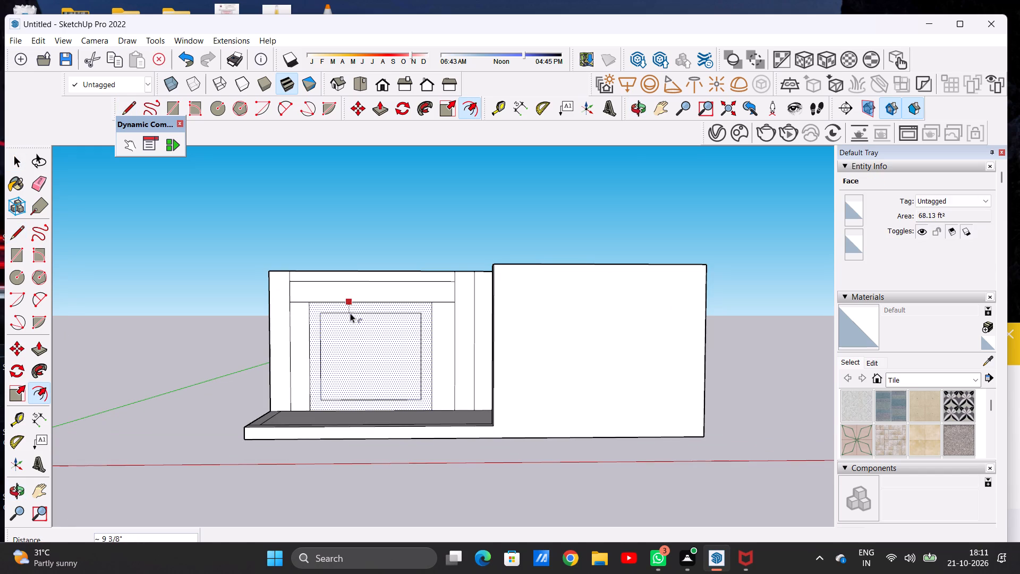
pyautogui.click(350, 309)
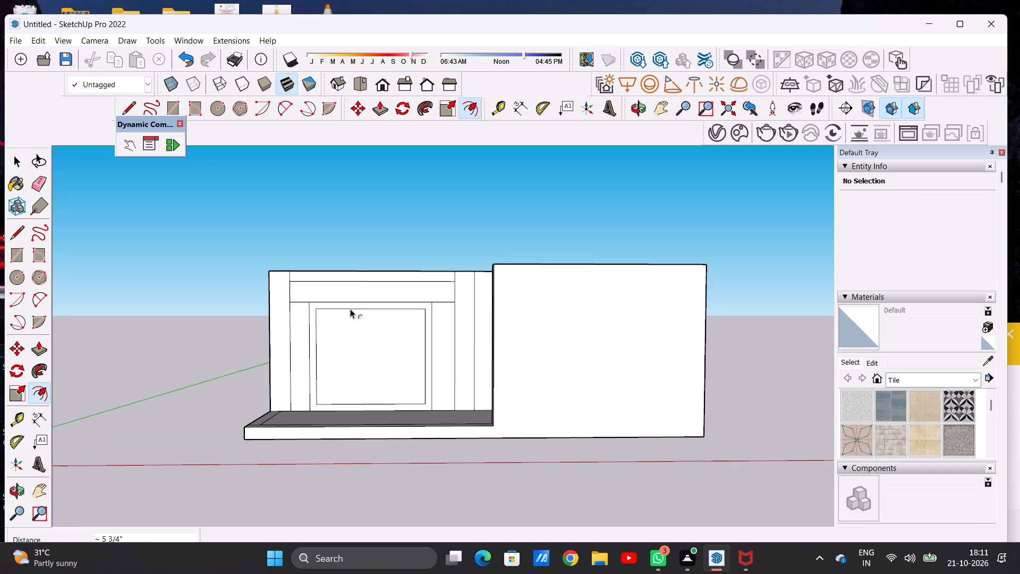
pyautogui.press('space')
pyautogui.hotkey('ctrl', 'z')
# Draw a vertical line about 7' 9 5/8" long from the midpoint of the central door face's top edge to its bottom edge.
pyautogui.press('l')
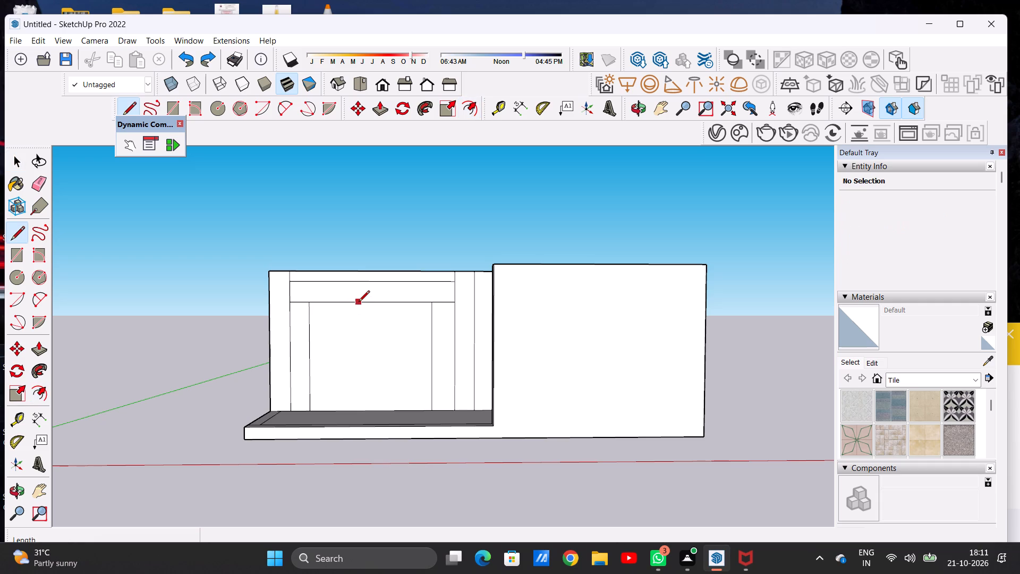
pyautogui.click(365, 302)
pyautogui.click(368, 412)
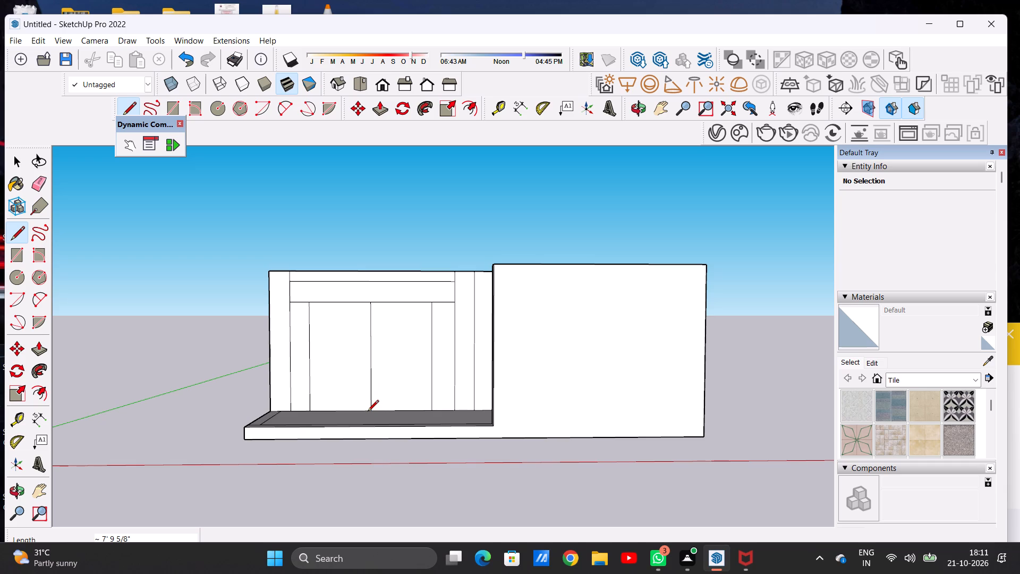
pyautogui.press('space')
# Offset the edges of both door halves inward about 7 1/8" to outline a panel in each.
pyautogui.write('OF')
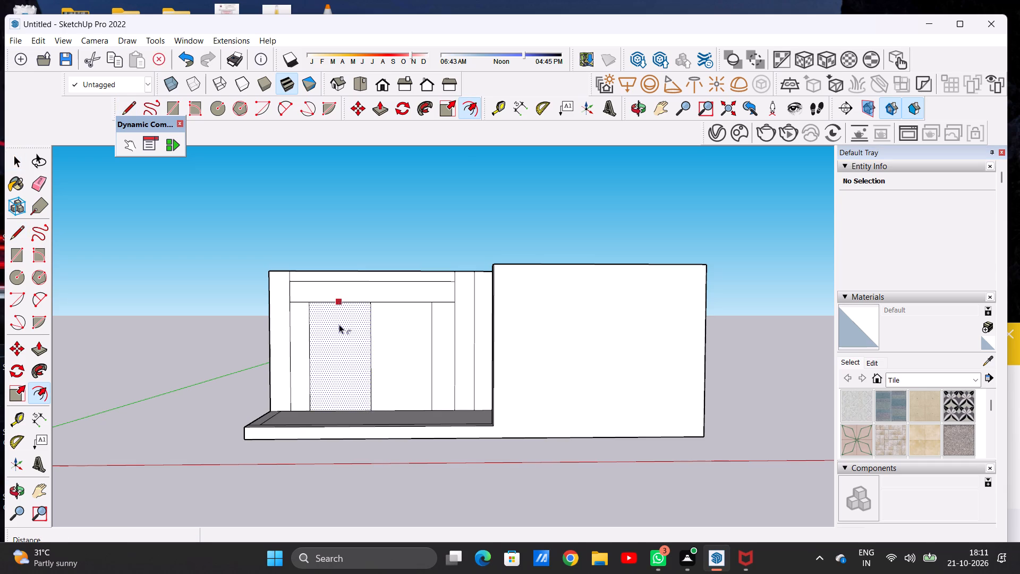
pyautogui.click(340, 302)
pyautogui.click(336, 308)
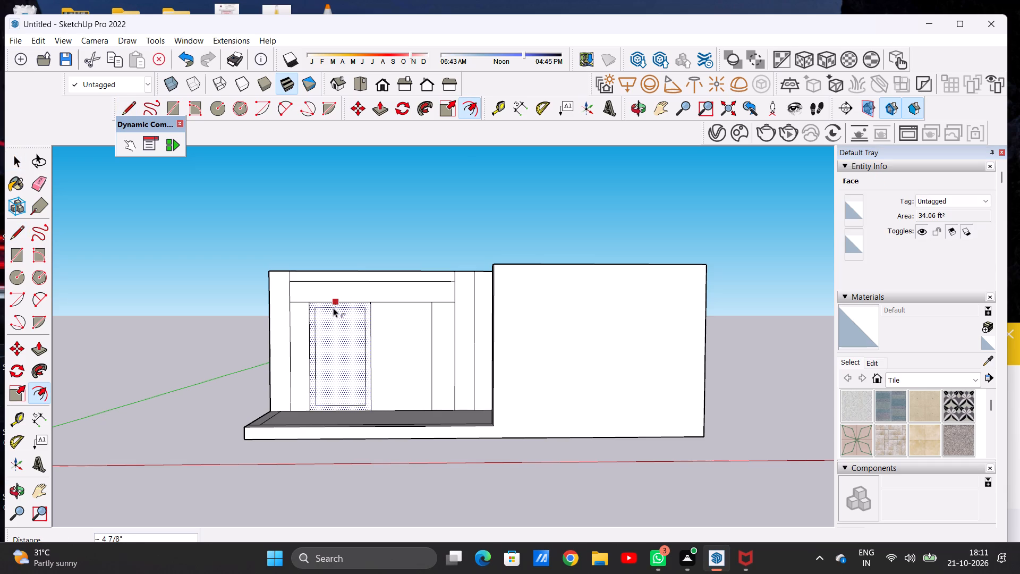
pyautogui.click(334, 310)
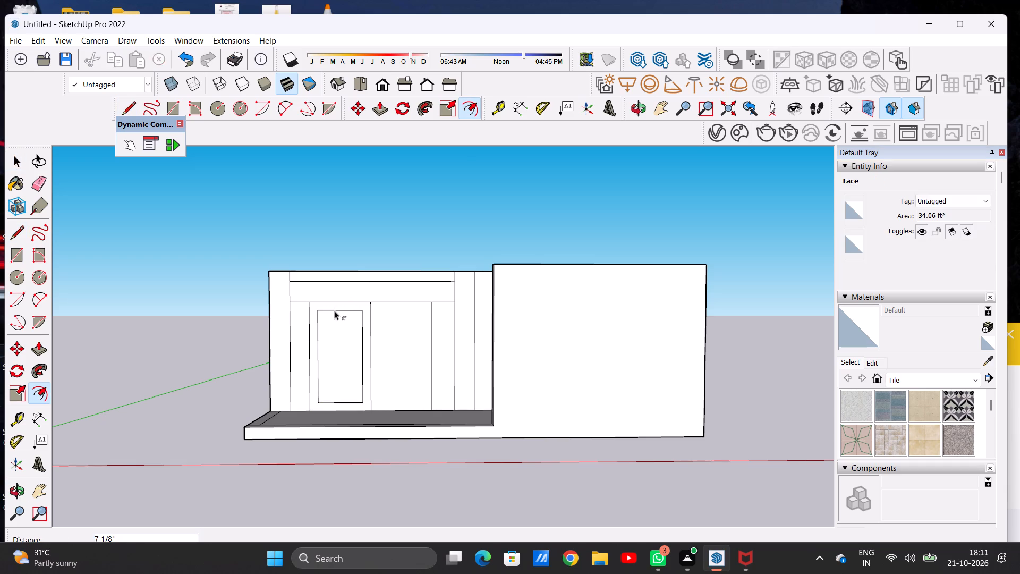
pyautogui.doubleClick(393, 320)
pyautogui.press('space')
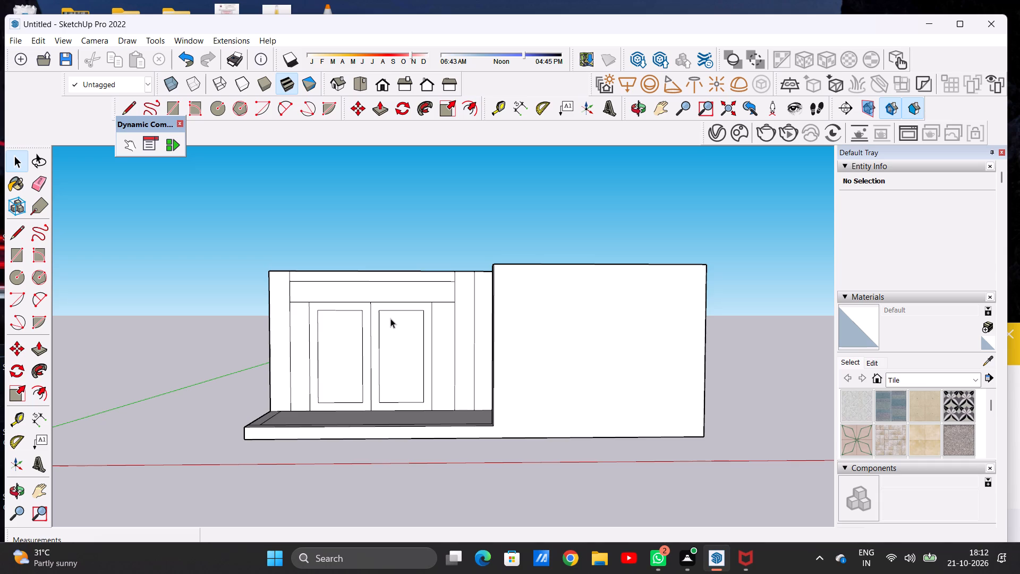
# Examine the door panel layout, slab and walls from several angles and distances.
pyautogui.scroll(-4, 390, 318)
pyautogui.scroll(5, 400, 330)
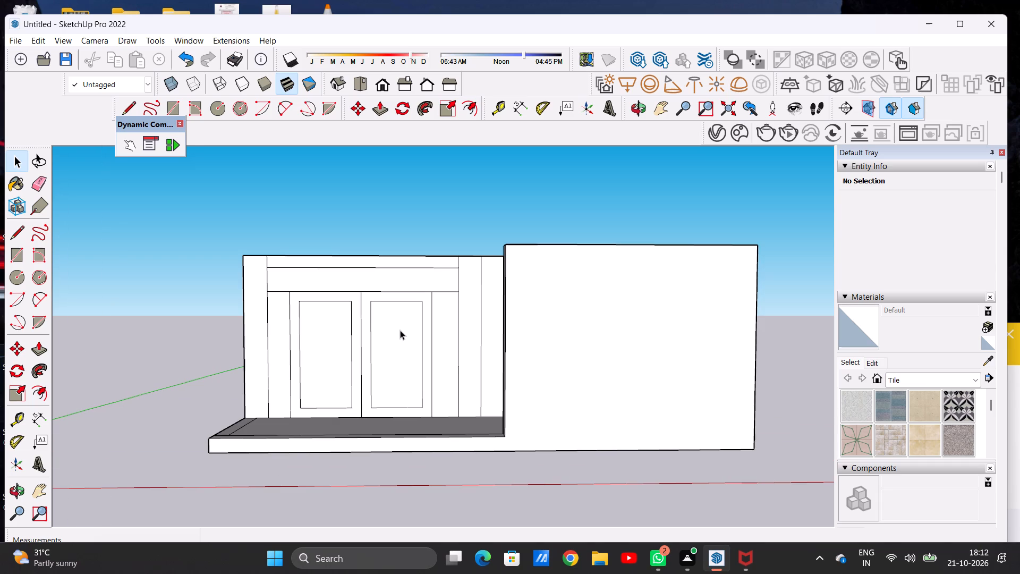
pyautogui.scroll(-7, 336, 348)
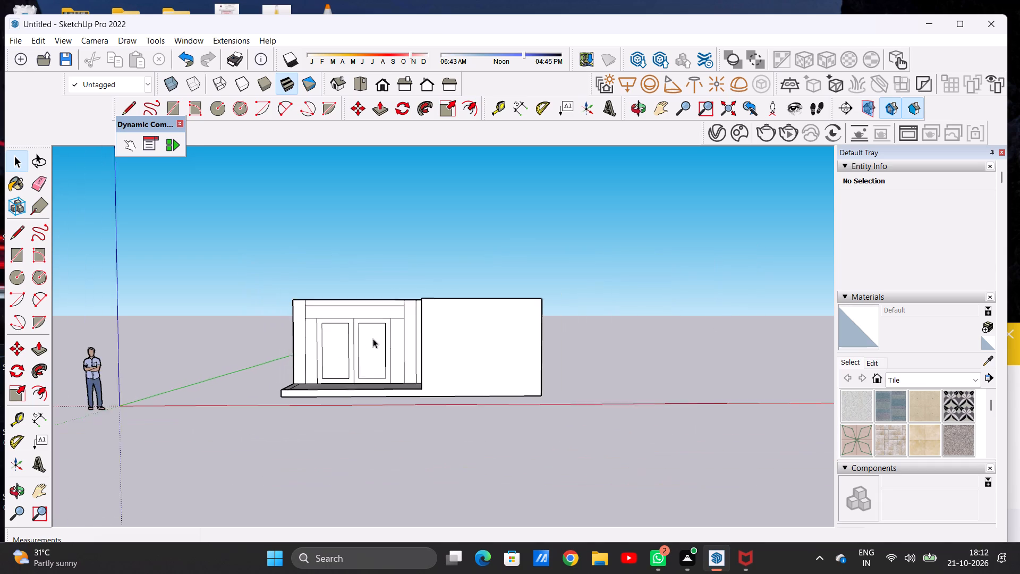
pyautogui.moveTo(373, 339); pyautogui.dragTo(361, 421, button='middle')
pyautogui.scroll(-5, 370, 389)
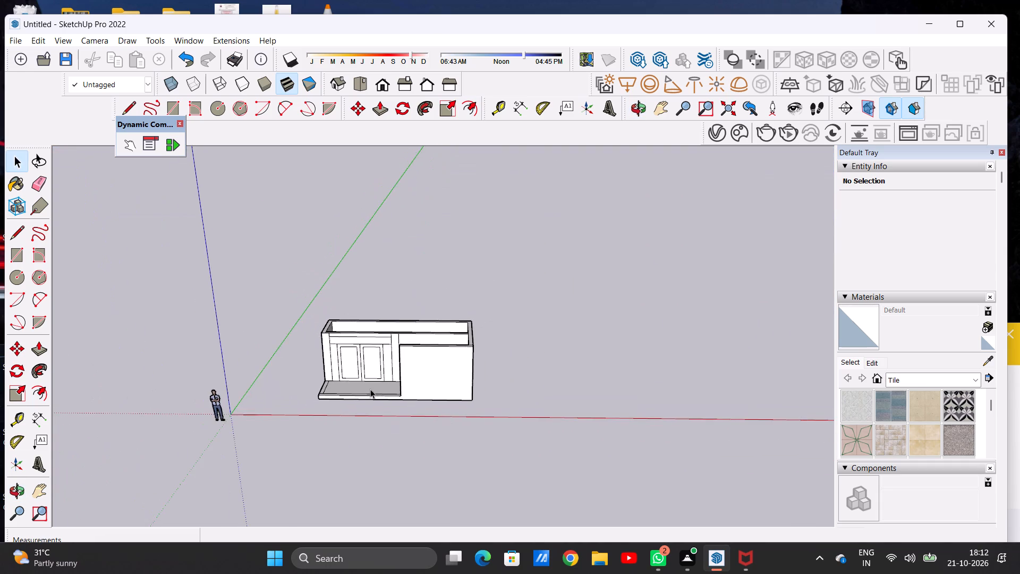
pyautogui.scroll(6, 370, 389)
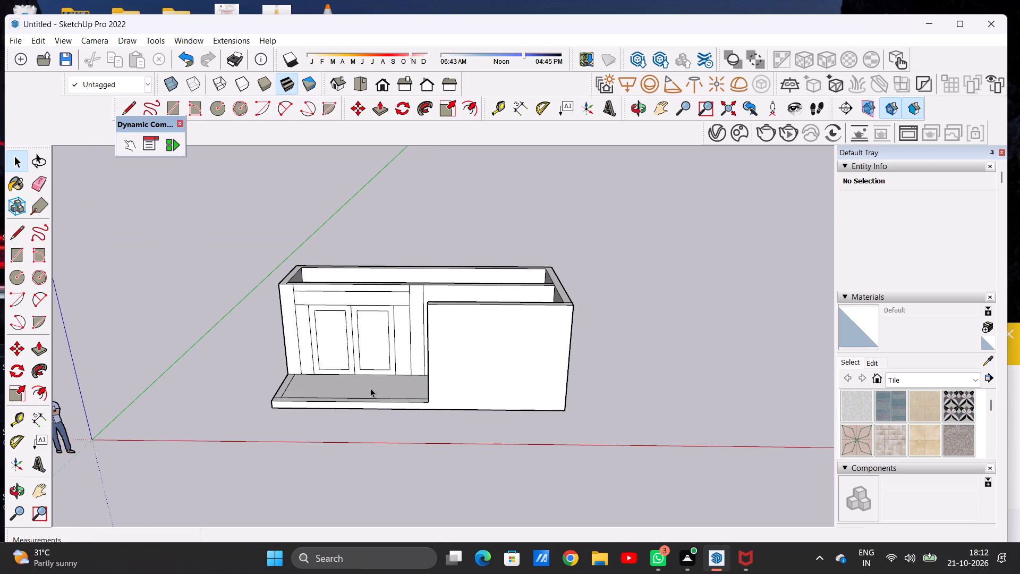
pyautogui.scroll(2, 354, 402)
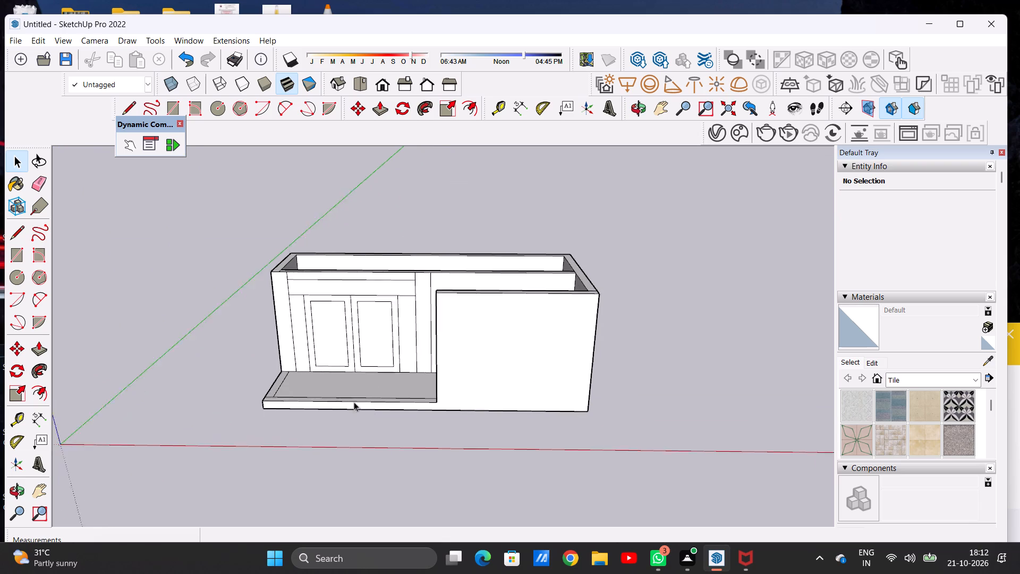
pyautogui.scroll(4, 354, 402)
pyautogui.moveTo(373, 367); pyautogui.dragTo(373, 459, button='middle')
pyautogui.scroll(-5, 444, 374)
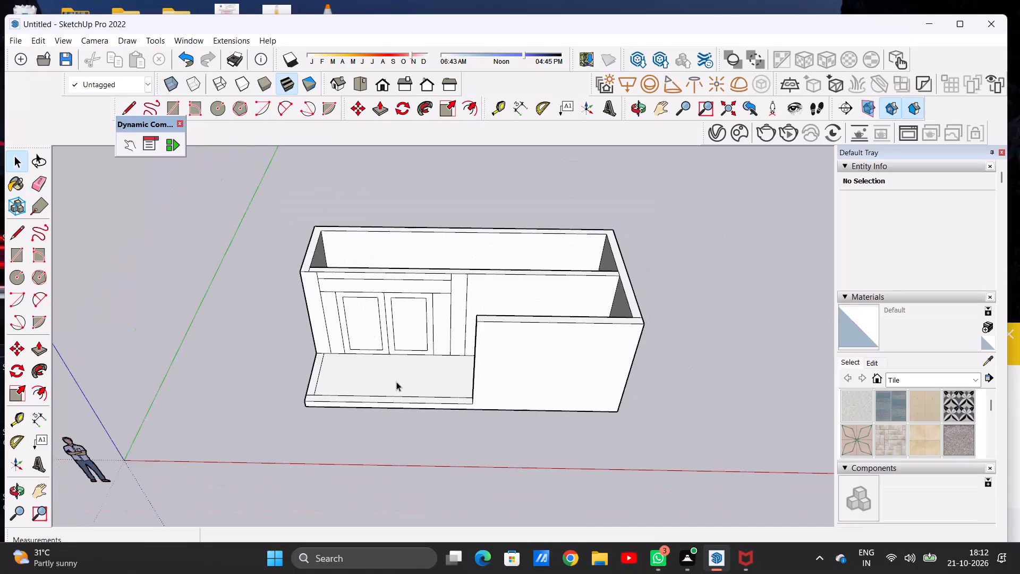
pyautogui.scroll(3, 395, 383)
pyautogui.scroll(-5, 395, 383)
pyautogui.moveTo(426, 377); pyautogui.dragTo(426, 283, button='middle')
pyautogui.scroll(6, 417, 338)
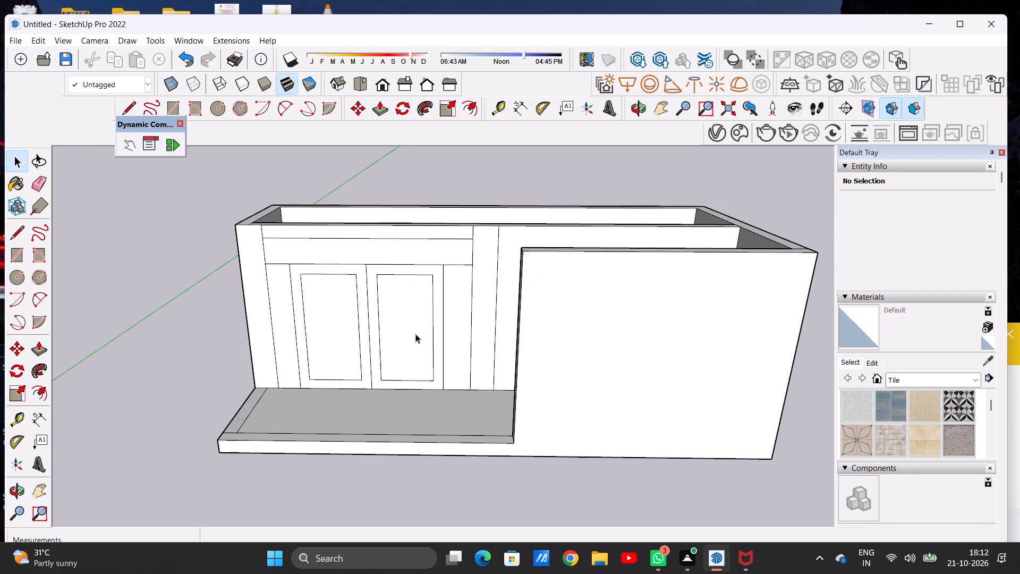
pyautogui.scroll(-1, 415, 334)
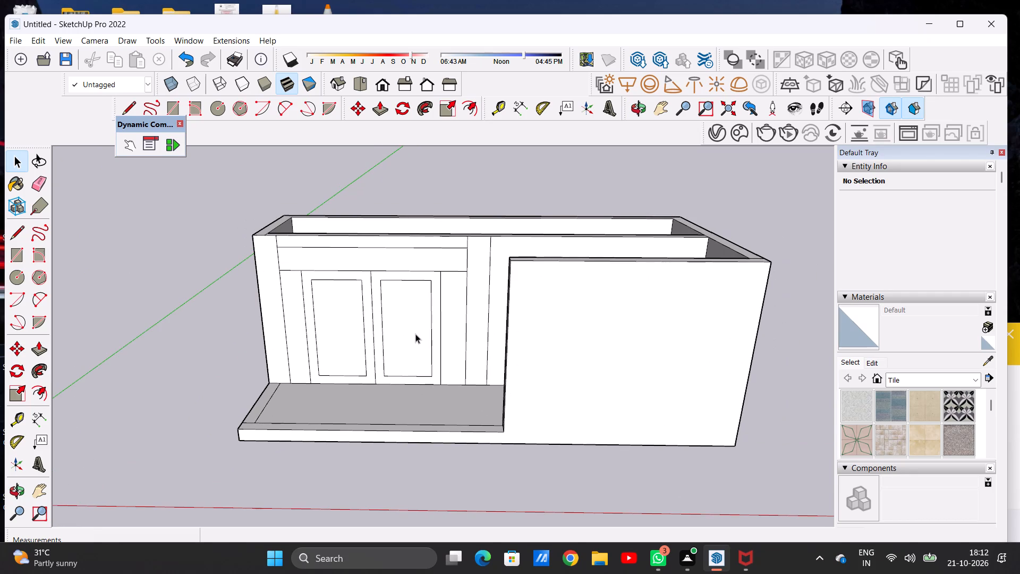
pyautogui.scroll(-4, 415, 334)
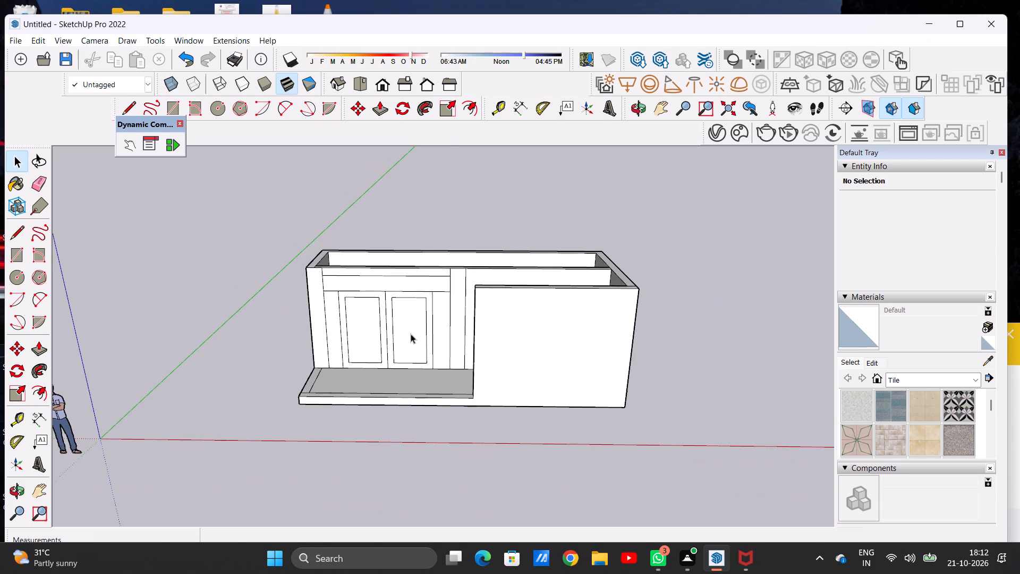
# Push/Pull the leftmost vertical strip of the dividing wall's face forward about 1' 5" to form a column.
pyautogui.moveTo(384, 335); pyautogui.dragTo(500, 267, button='middle')
pyautogui.scroll(2, 338, 275)
pyautogui.scroll(-1, 338, 275)
pyautogui.scroll(2, 338, 275)
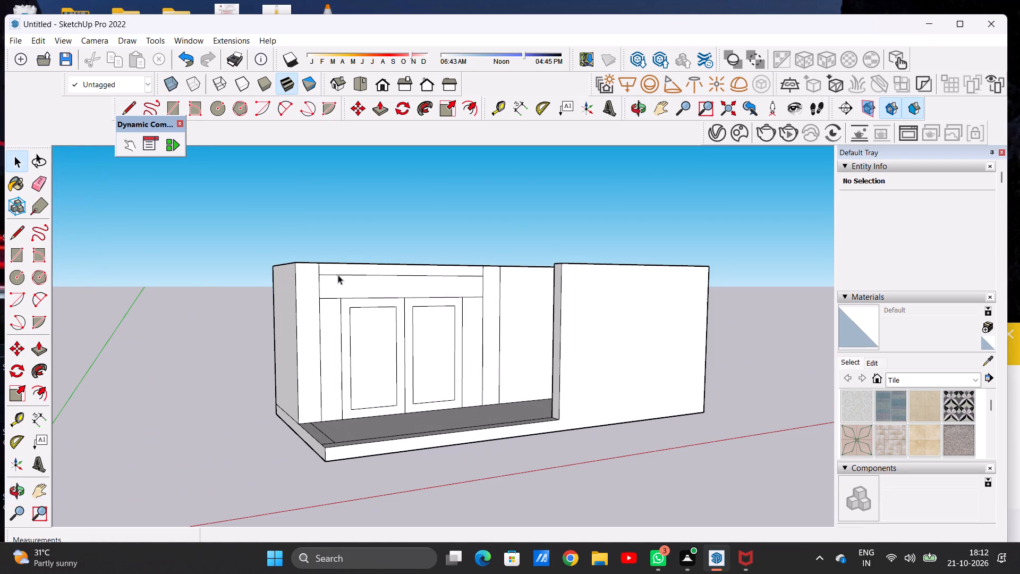
pyautogui.press('p')
pyautogui.scroll(5, 307, 265)
pyautogui.click(307, 265)
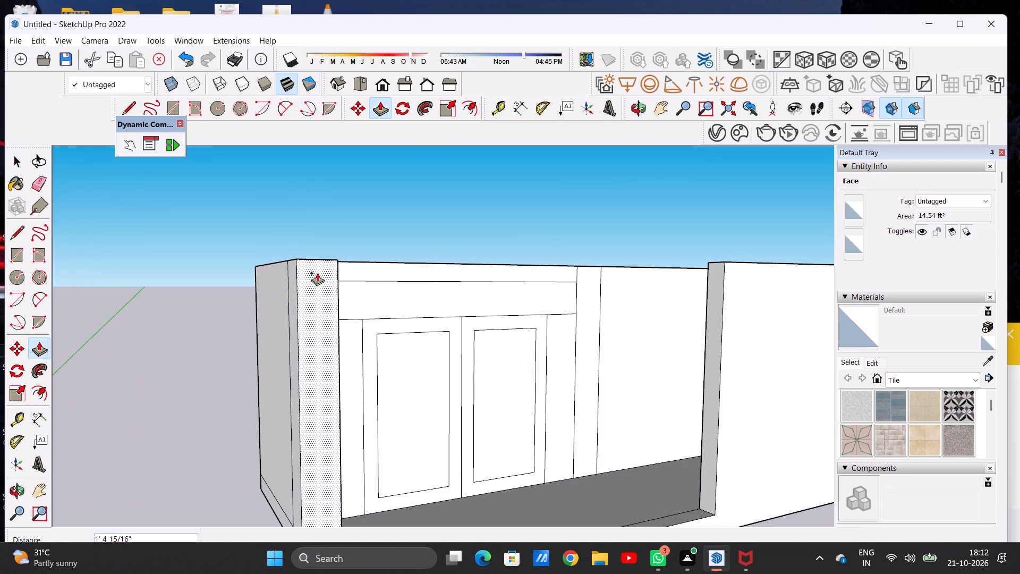
pyautogui.click(317, 273)
# Push the left column's front face back toward the dividing wall by about 4 1/4".
pyautogui.scroll(-5, 381, 286)
pyautogui.moveTo(412, 303); pyautogui.dragTo(164, 458, button='middle')
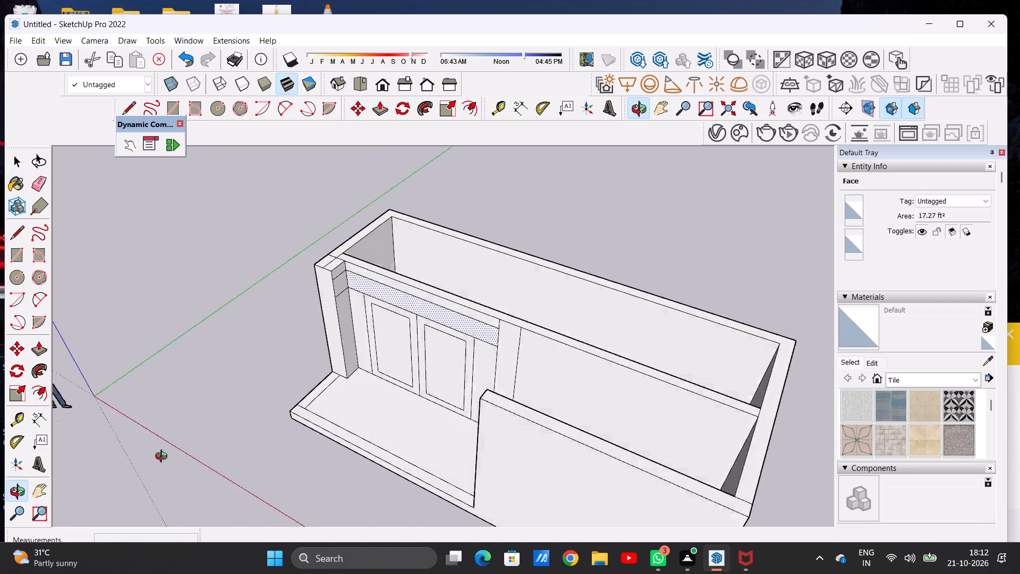
pyautogui.moveTo(164, 458); pyautogui.dragTo(117, 448, button='middle')
pyautogui.scroll(5, 303, 298)
pyautogui.moveTo(276, 284); pyautogui.dragTo(535, 279, button='middle')
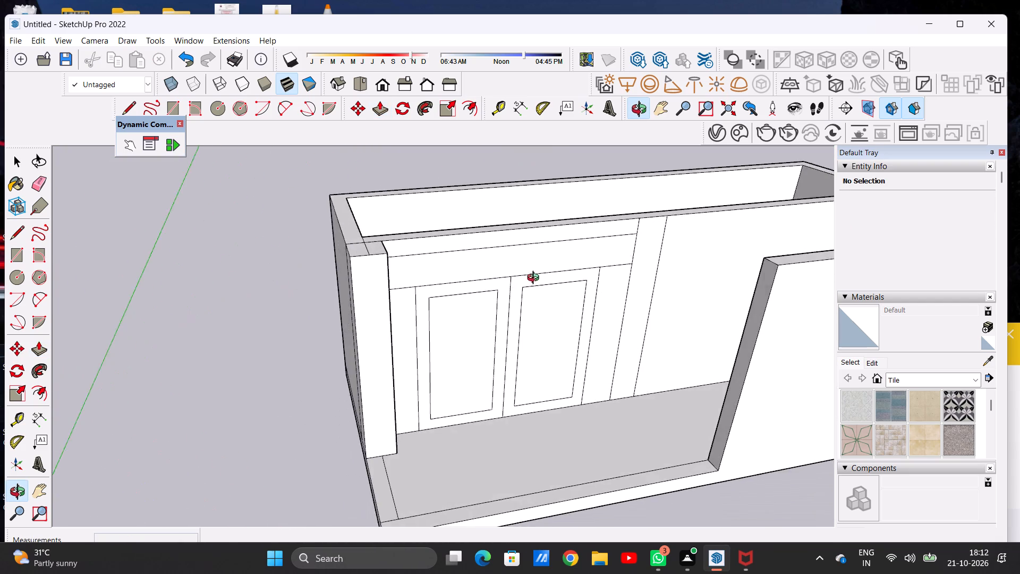
pyautogui.moveTo(535, 279); pyautogui.dragTo(637, 252, button='middle')
pyautogui.press('space')
pyautogui.write('P')
pyautogui.scroll(5, 384, 264)
pyautogui.click(397, 252)
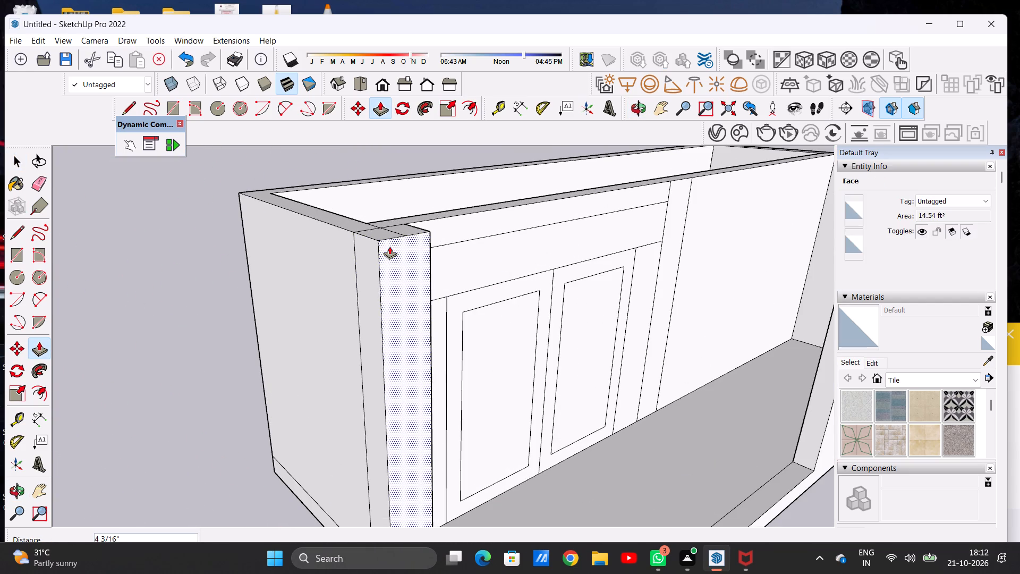
pyautogui.click(389, 246)
# Push/Pull the top strip of the dividing wall's face above the doors forward about 1' 11/16", flush with the left column's front.
pyautogui.scroll(-6, 368, 361)
pyautogui.moveTo(492, 341); pyautogui.dragTo(418, 330, button='middle')
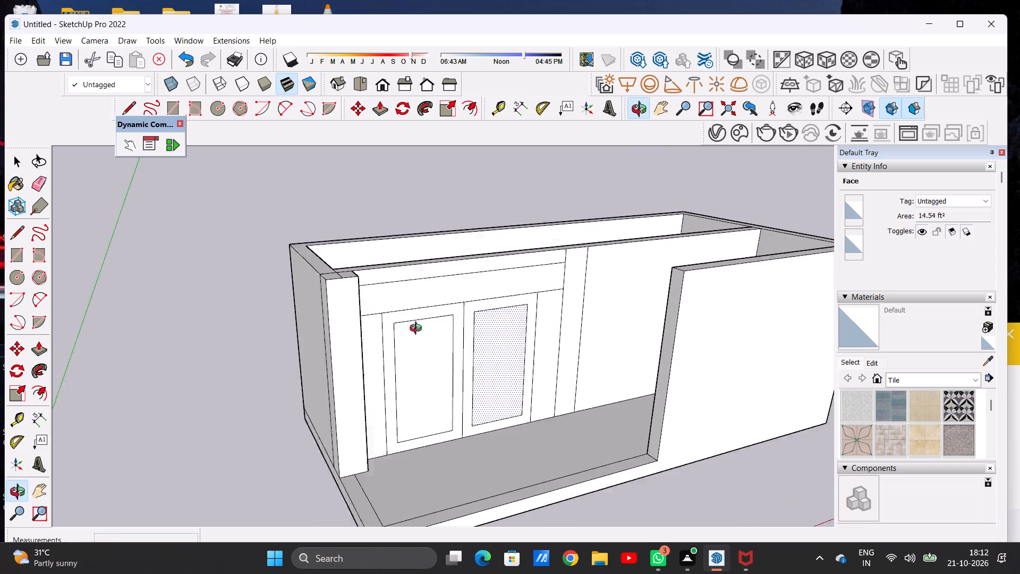
pyautogui.moveTo(418, 330); pyautogui.dragTo(452, 376, button='middle')
pyautogui.scroll(11, 376, 297)
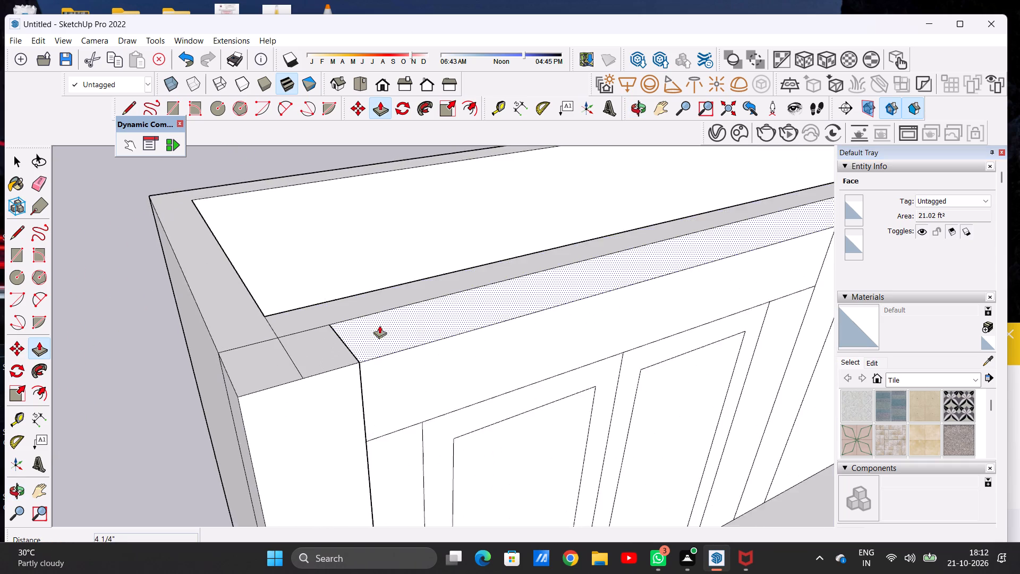
pyautogui.scroll(6, 379, 325)
pyautogui.click(377, 336)
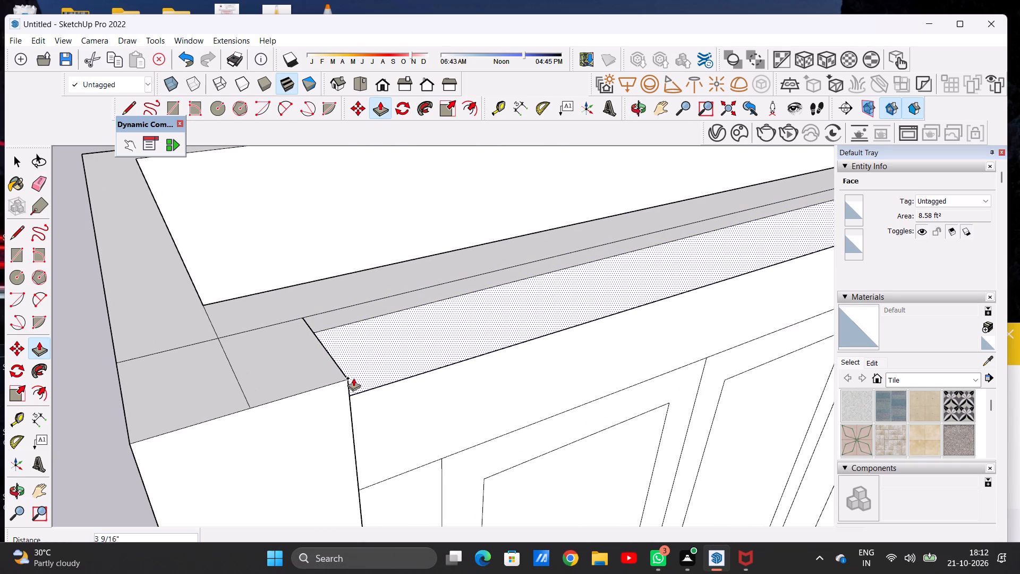
pyautogui.click(348, 379)
# Push/Pull the vertical strip beyond the right door forward about 1' 11/16" to form a right column flush with the top beam.
pyautogui.scroll(-13, 237, 411)
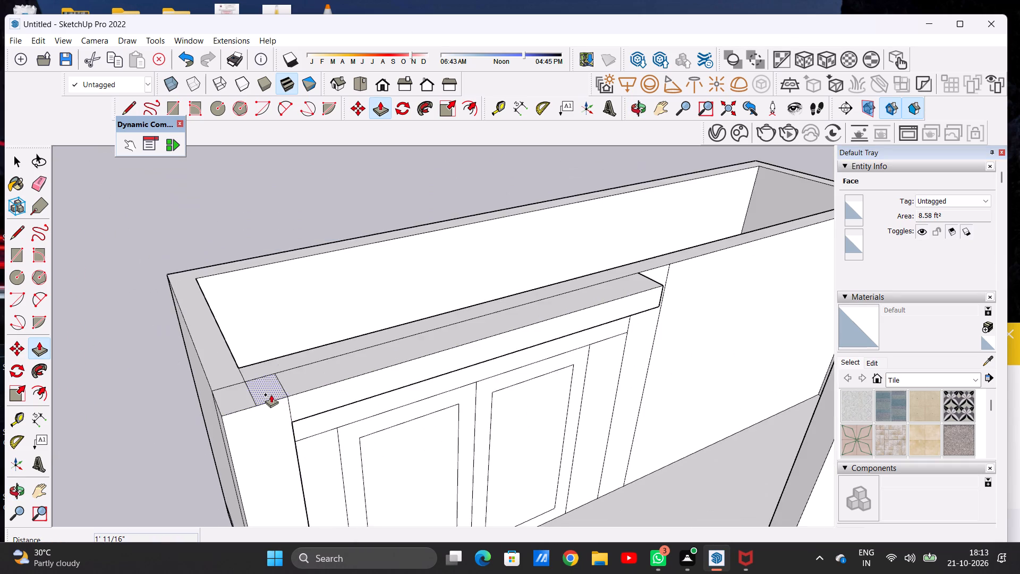
pyautogui.scroll(-7, 271, 394)
pyautogui.moveTo(501, 379); pyautogui.dragTo(223, 365, button='middle')
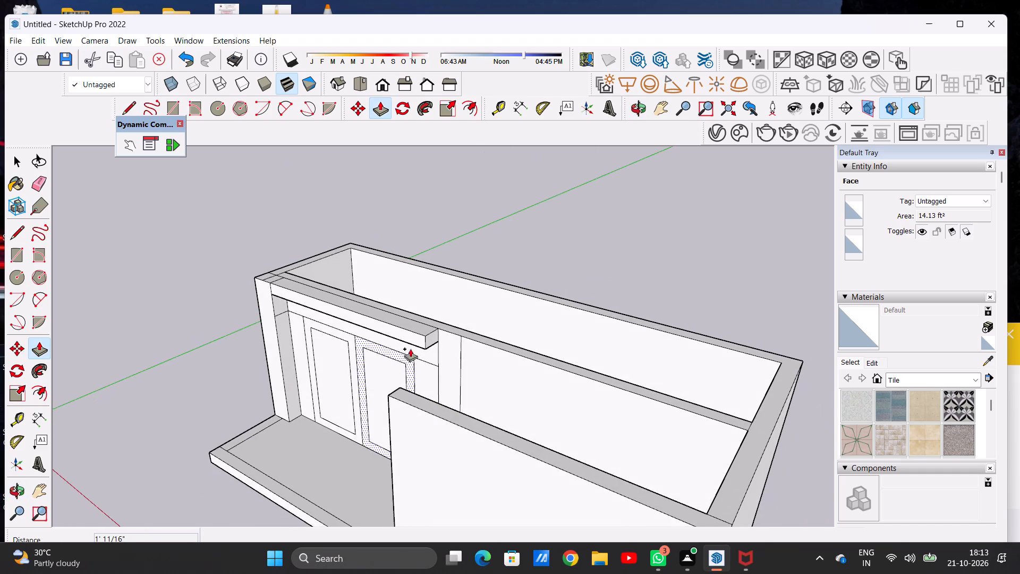
pyautogui.scroll(4, 414, 347)
pyautogui.scroll(6, 458, 340)
pyautogui.click(458, 340)
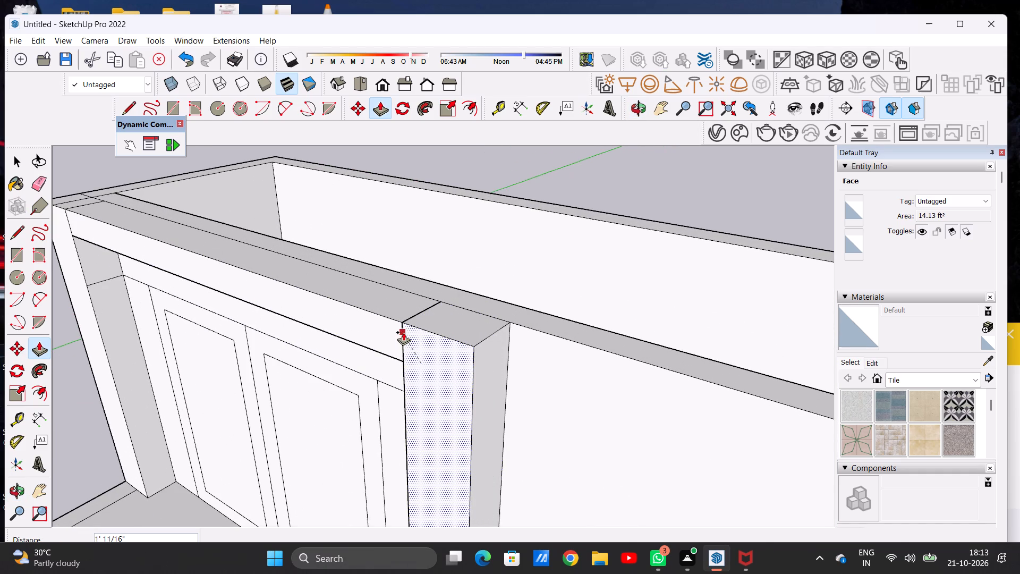
pyautogui.click(403, 329)
pyautogui.press('space')
# Erase the two short seam lines crossing the surround's top face at the left column.
pyautogui.scroll(-9, 418, 398)
pyautogui.scroll(1, 439, 351)
pyautogui.scroll(-3, 439, 351)
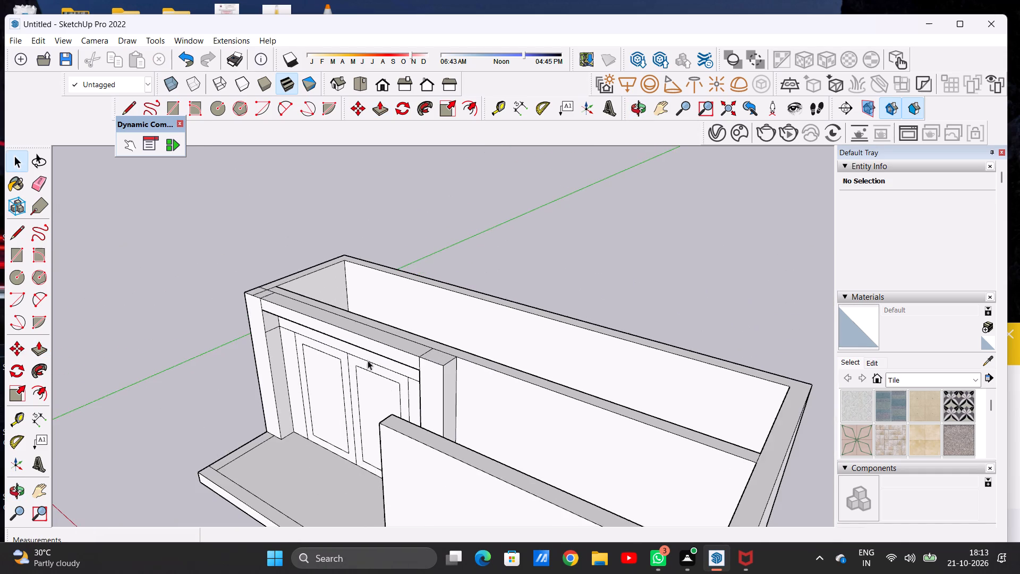
pyautogui.moveTo(287, 362); pyautogui.dragTo(447, 379, button='middle')
pyautogui.scroll(2, 240, 366)
pyautogui.scroll(-1, 240, 366)
pyautogui.scroll(3, 240, 366)
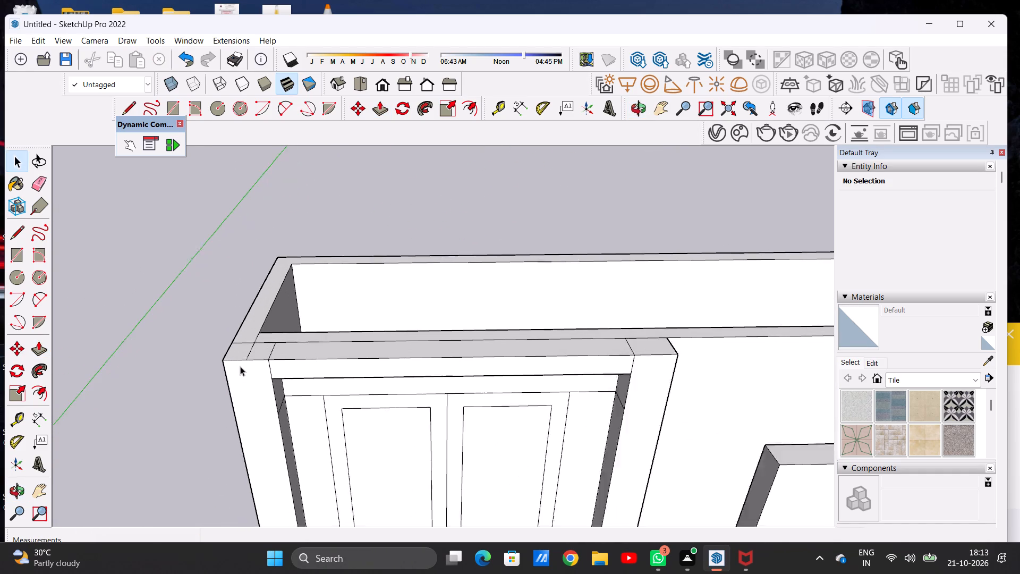
pyautogui.scroll(4, 240, 366)
pyautogui.press('e')
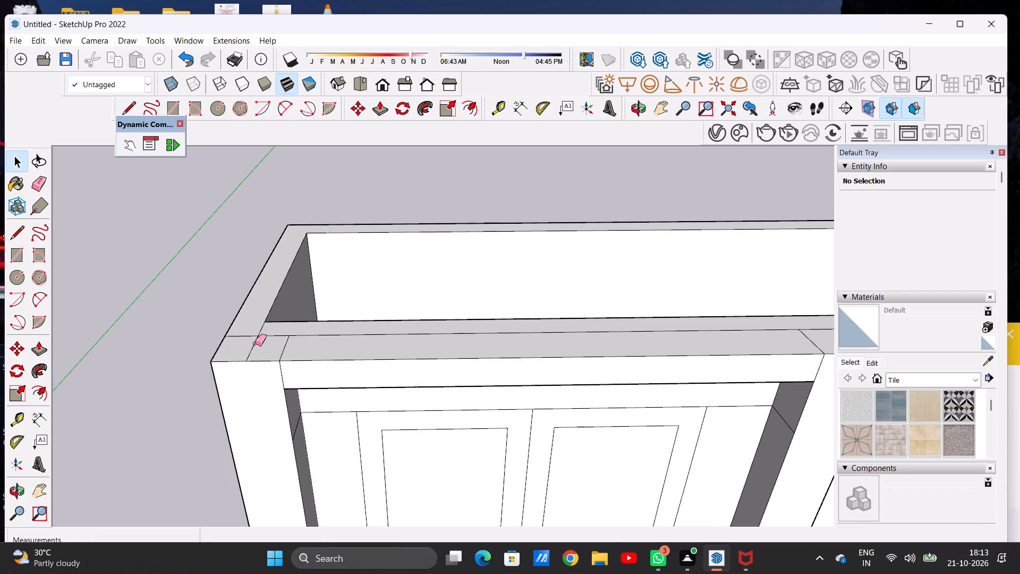
pyautogui.moveTo(249, 345); pyautogui.dragTo(261, 351)
pyautogui.moveTo(279, 344); pyautogui.dragTo(292, 349)
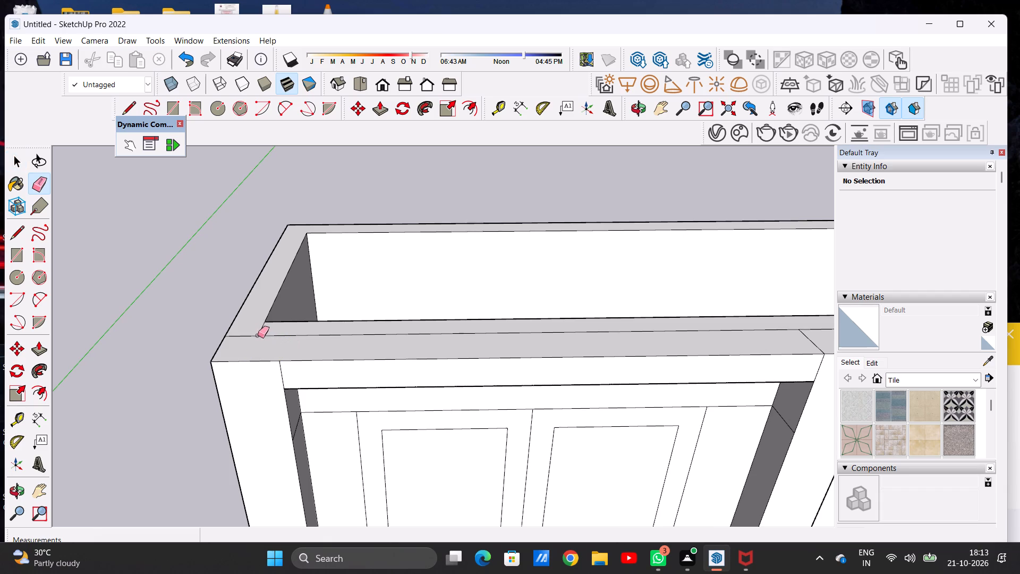
pyautogui.press('space')
# Erase the short seam line on the surround's top face between the beam and the right column.
pyautogui.scroll(-7, 223, 356)
pyautogui.scroll(-11, 343, 344)
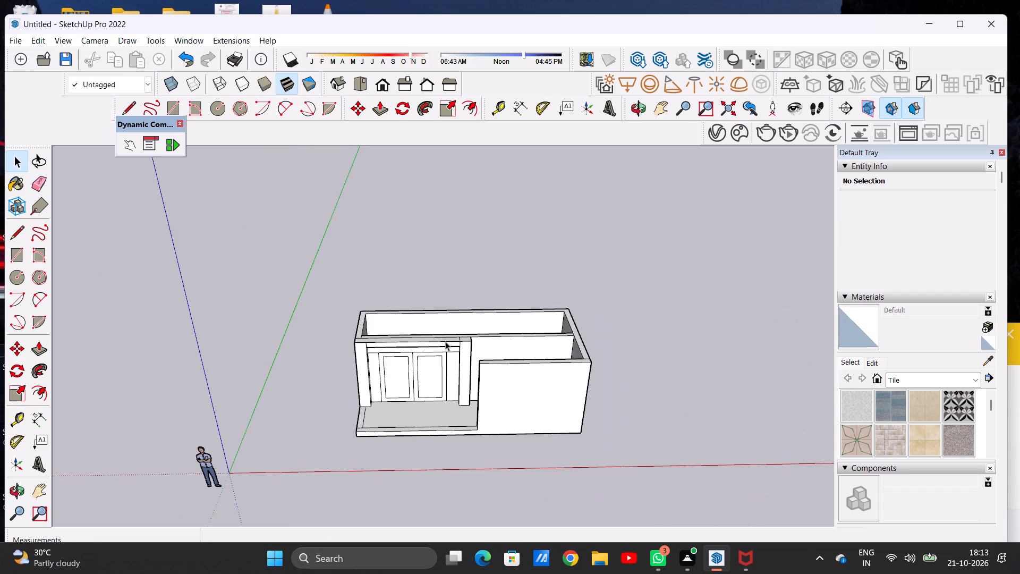
pyautogui.scroll(9, 452, 336)
pyautogui.scroll(-1, 463, 337)
pyautogui.scroll(8, 463, 337)
pyautogui.press('e')
pyautogui.scroll(4, 475, 348)
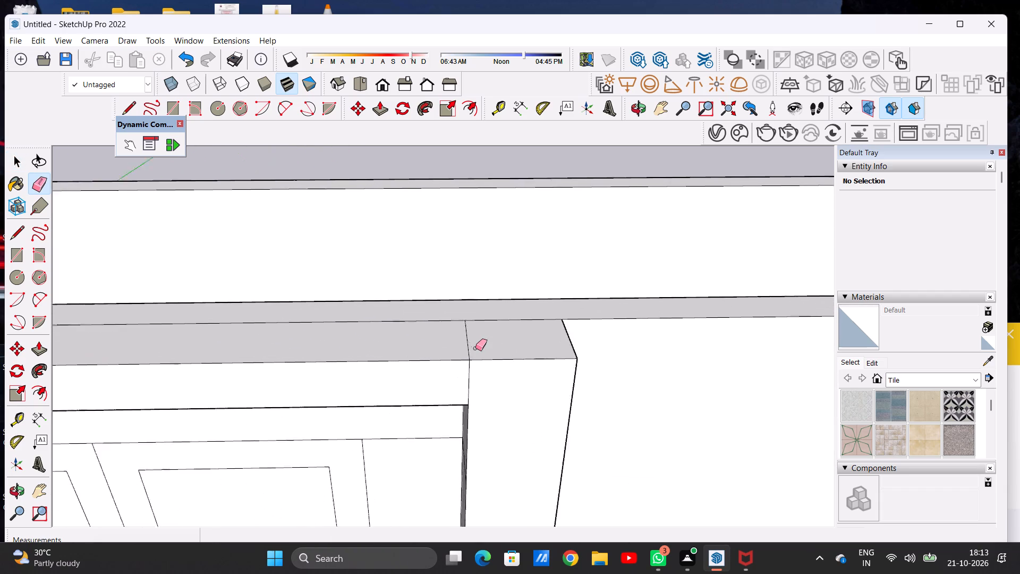
pyautogui.scroll(3, 475, 348)
pyautogui.click(467, 337)
pyautogui.moveTo(462, 343); pyautogui.dragTo(467, 345)
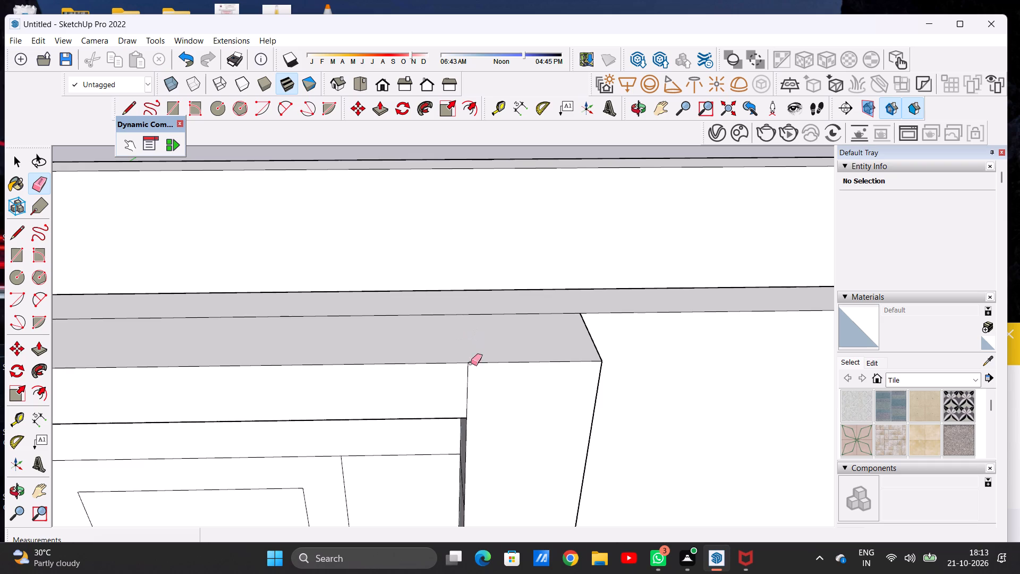
# Erase the vertical seam lines on the surround's front face where the beam meets the right and left columns.
pyautogui.click(468, 383)
pyautogui.scroll(-17, 460, 375)
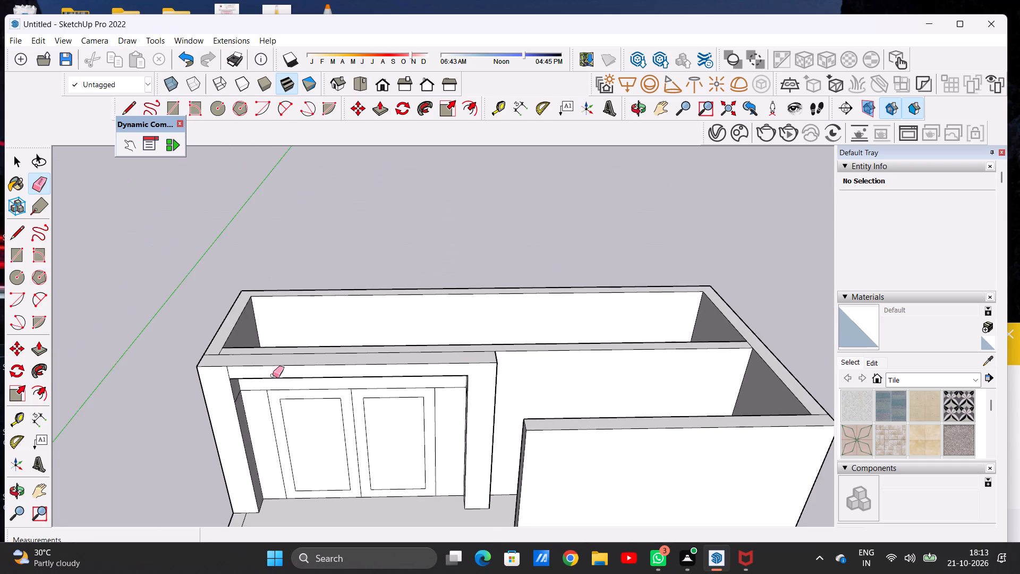
pyautogui.scroll(13, 244, 379)
pyautogui.click(265, 362)
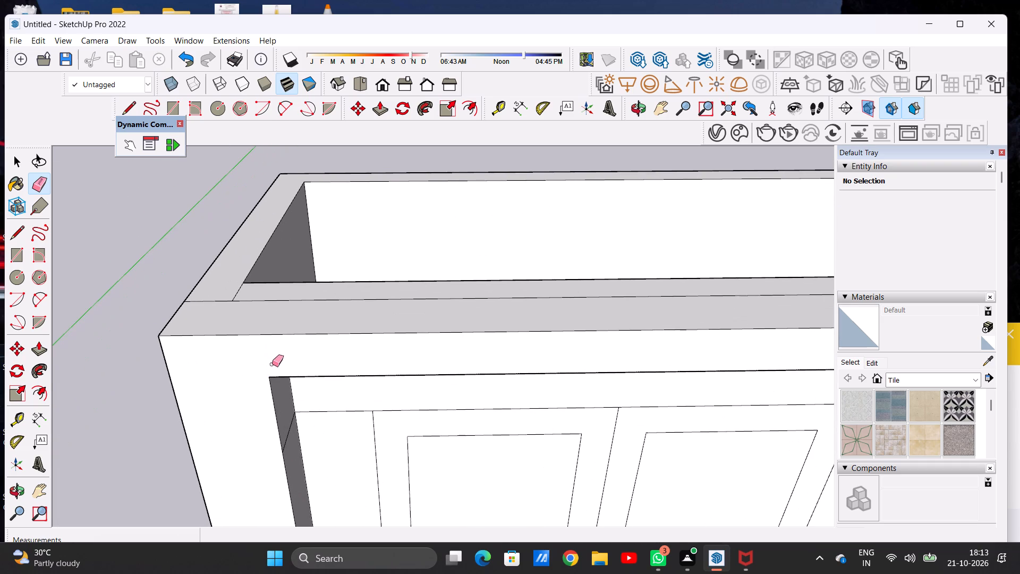
pyautogui.press('space')
# Examine the door surround, door panels and walls from the front, above and at an angle.
pyautogui.scroll(-17, 275, 373)
pyautogui.moveTo(372, 379); pyautogui.dragTo(372, 302, button='middle')
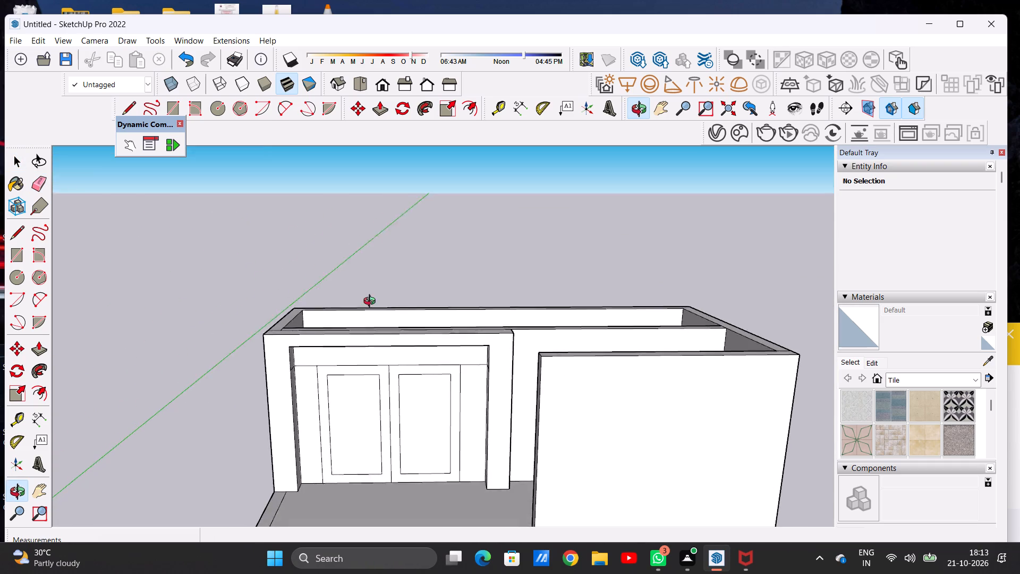
pyautogui.moveTo(372, 302); pyautogui.dragTo(372, 297, button='middle')
pyautogui.scroll(-3, 365, 384)
pyautogui.moveTo(387, 428); pyautogui.dragTo(381, 405, button='middle')
pyautogui.scroll(2, 373, 388)
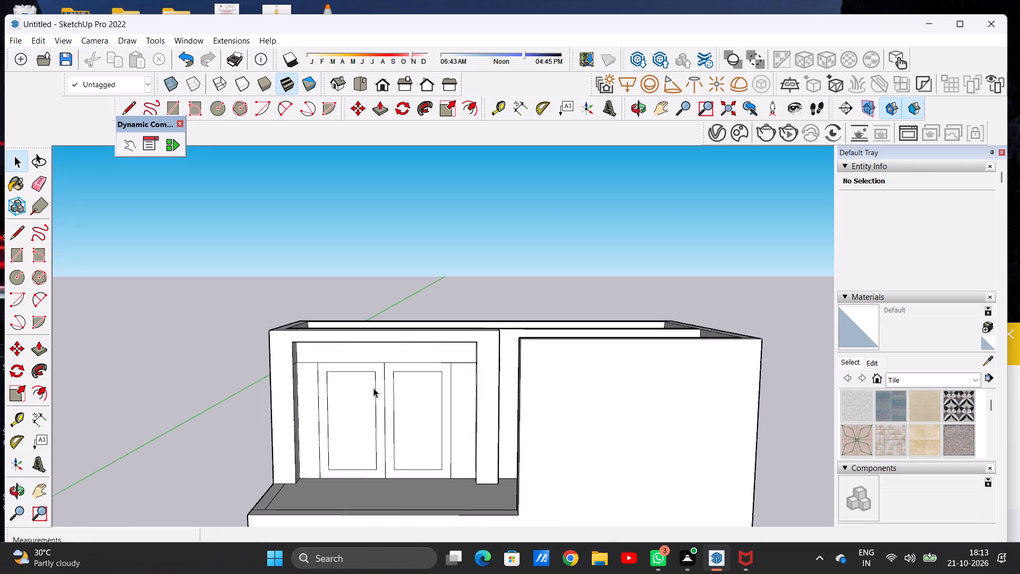
pyautogui.scroll(2, 373, 388)
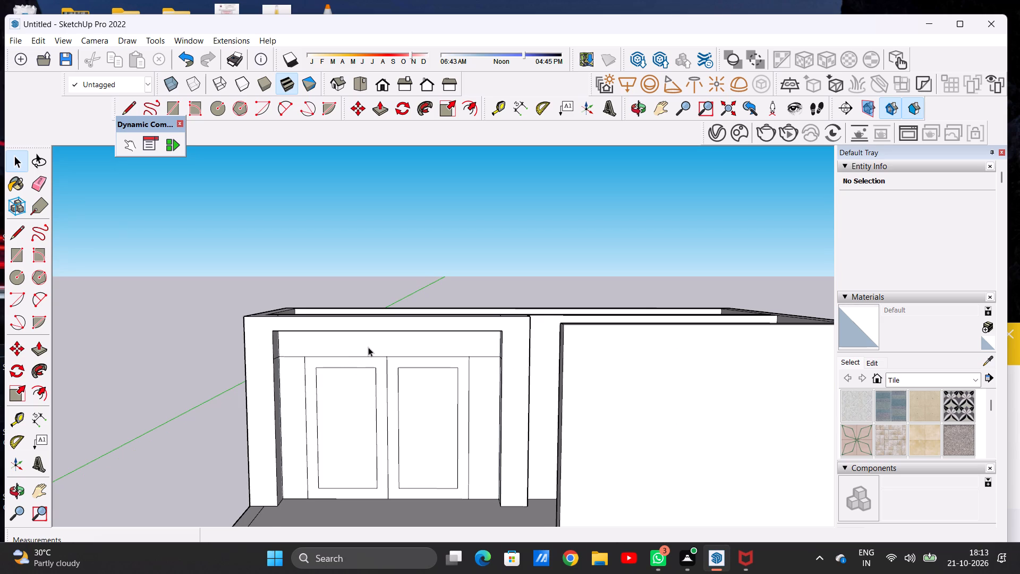
pyautogui.scroll(1, 368, 347)
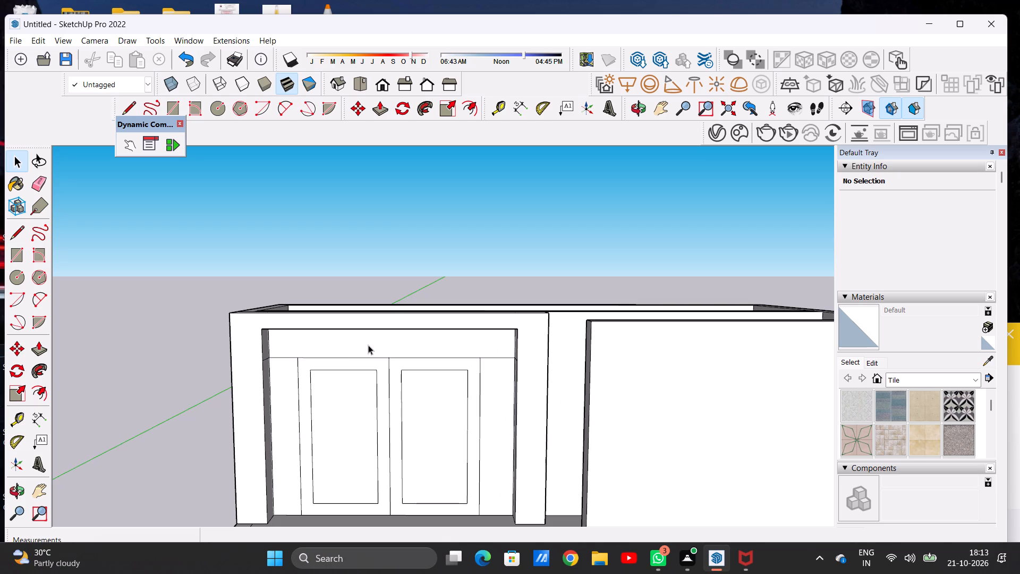
pyautogui.scroll(-9, 368, 345)
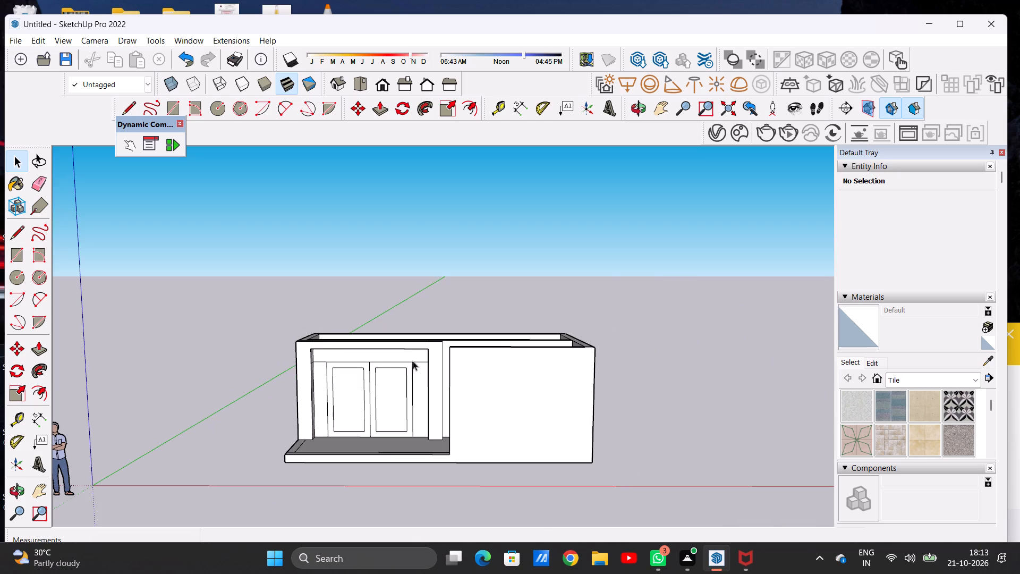
pyautogui.scroll(6, 453, 359)
pyautogui.moveTo(437, 362); pyautogui.dragTo(470, 460, button='middle')
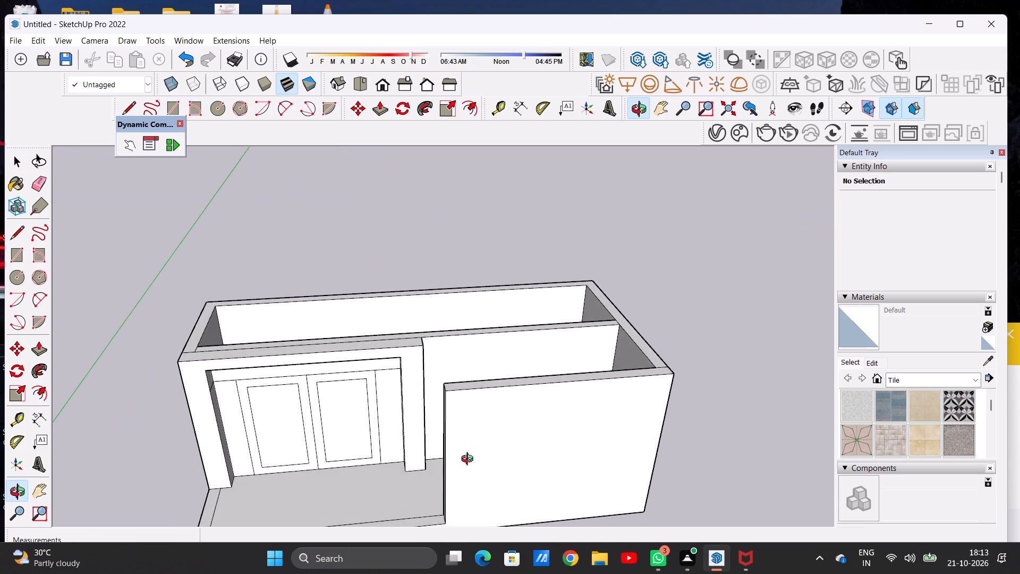
pyautogui.moveTo(470, 460); pyautogui.dragTo(438, 373, button='middle')
pyautogui.scroll(-6, 467, 339)
pyautogui.scroll(1, 467, 339)
pyautogui.scroll(-5, 467, 339)
pyautogui.scroll(3, 471, 388)
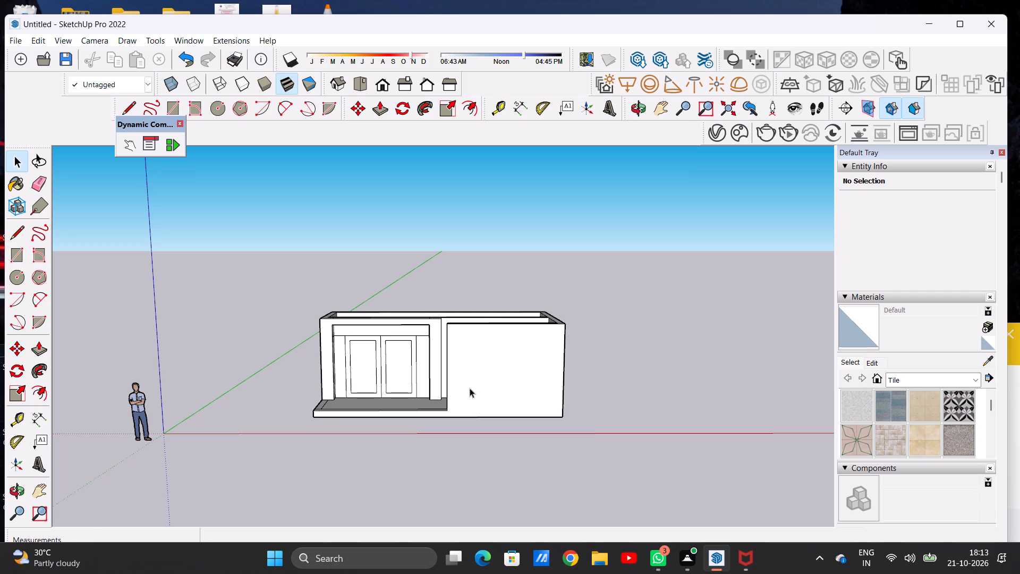
pyautogui.scroll(-4, 423, 354)
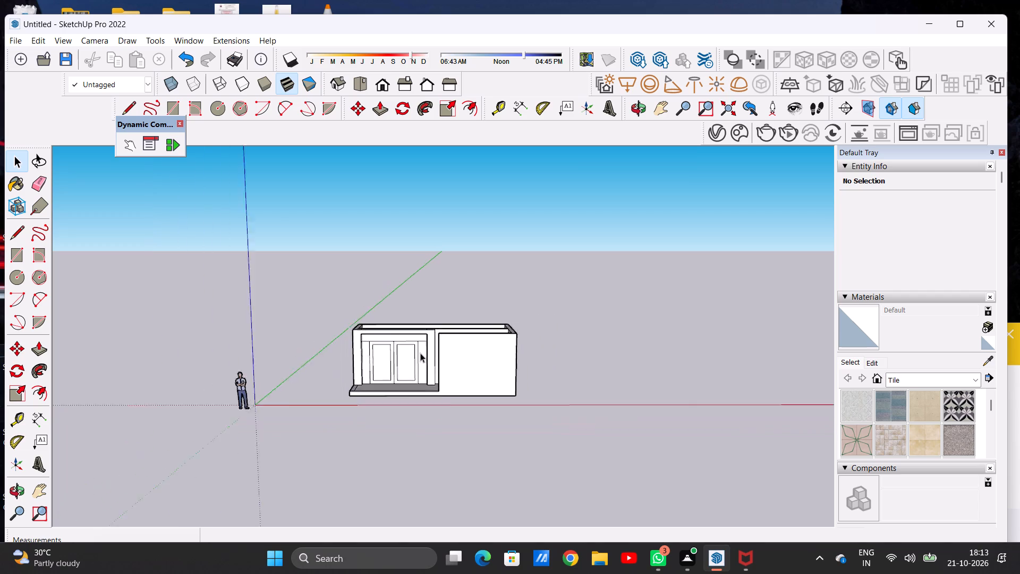
pyautogui.scroll(-2, 420, 353)
pyautogui.scroll(7, 444, 344)
pyautogui.moveTo(527, 341); pyautogui.dragTo(460, 384, button='middle')
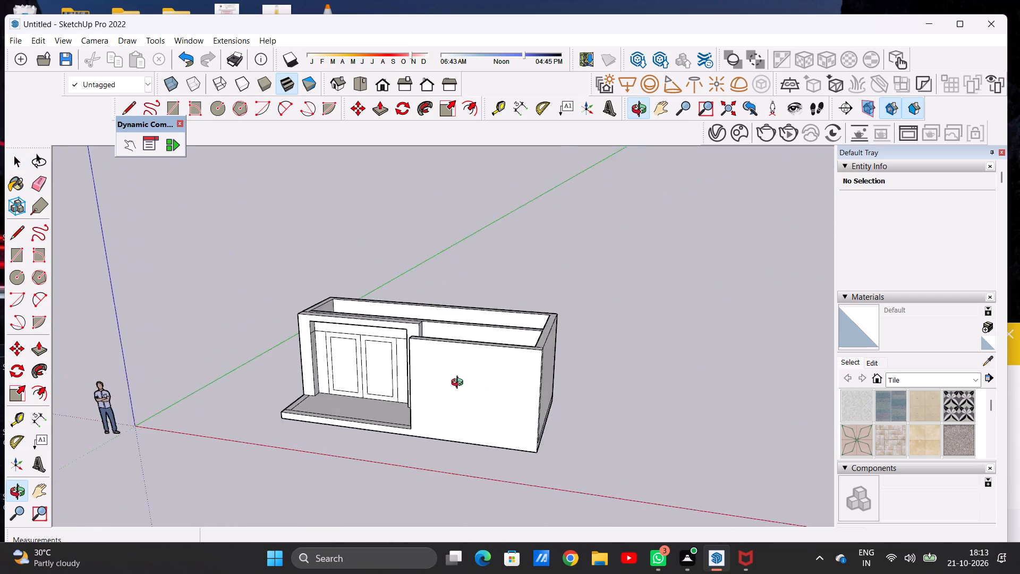
pyautogui.moveTo(460, 384); pyautogui.dragTo(529, 462, button='middle')
pyautogui.scroll(8, 475, 375)
pyautogui.moveTo(445, 330); pyautogui.dragTo(394, 430, button='middle')
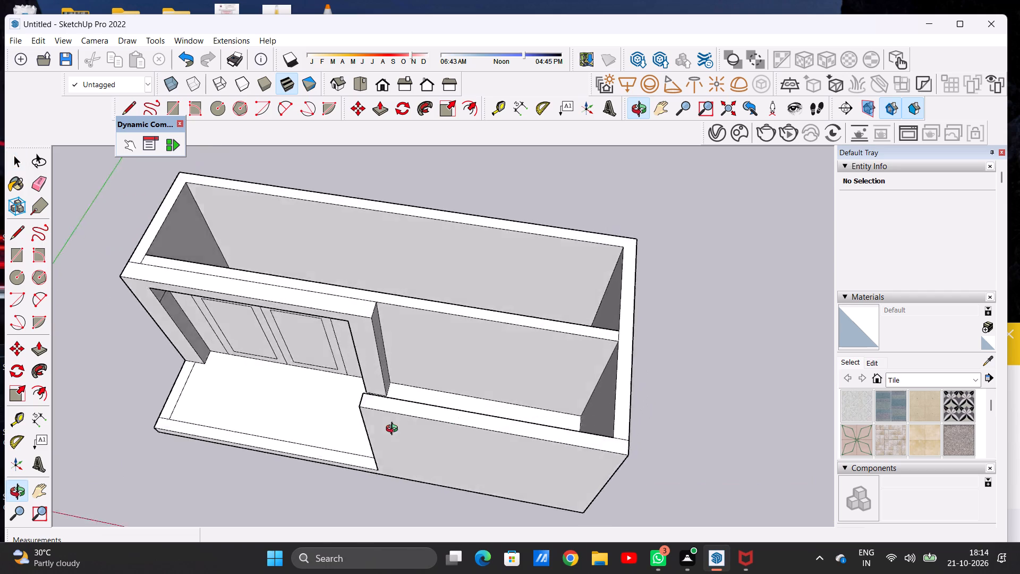
pyautogui.moveTo(394, 430); pyautogui.dragTo(475, 402, button='middle')
pyautogui.scroll(-7, 438, 319)
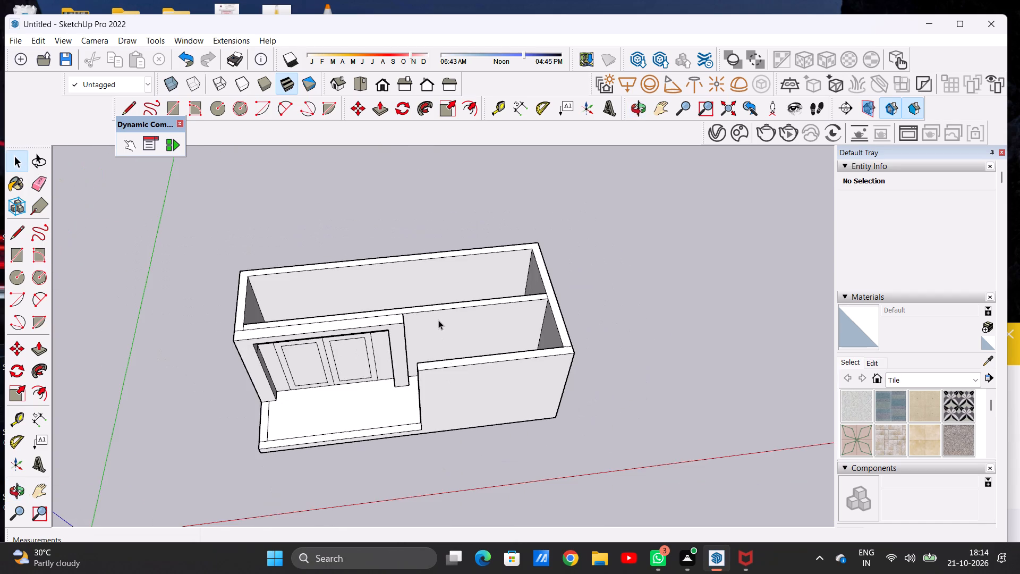
pyautogui.moveTo(448, 383); pyautogui.dragTo(421, 249, button='middle')
pyautogui.scroll(7, 390, 320)
pyautogui.scroll(-6, 385, 344)
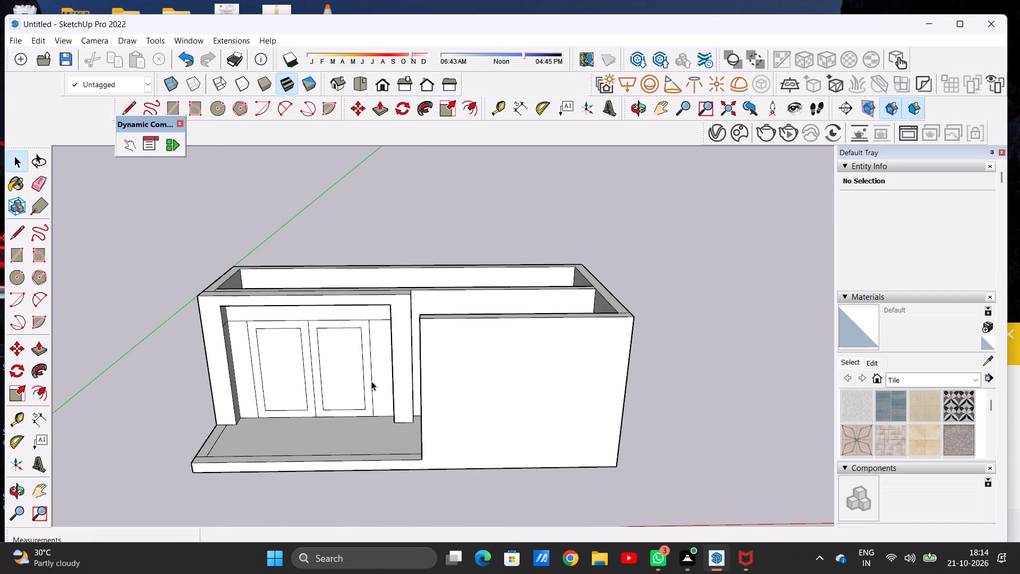
pyautogui.moveTo(371, 381); pyautogui.dragTo(364, 315, button='middle')
pyautogui.scroll(5, 356, 341)
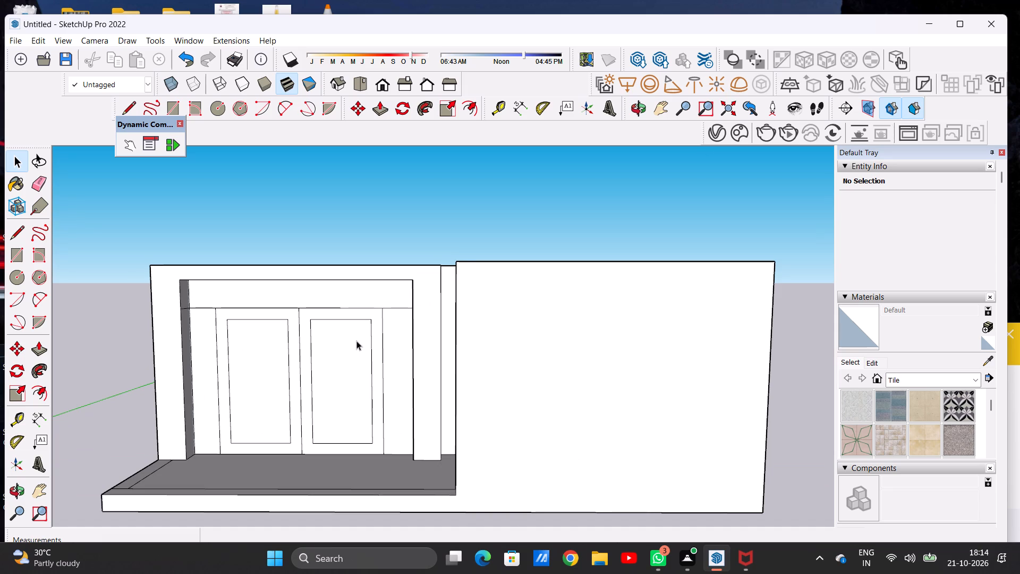
pyautogui.scroll(-7, 347, 341)
pyautogui.scroll(5, 341, 356)
pyautogui.moveTo(307, 305); pyautogui.dragTo(322, 365, button='middle')
pyautogui.scroll(-3, 355, 377)
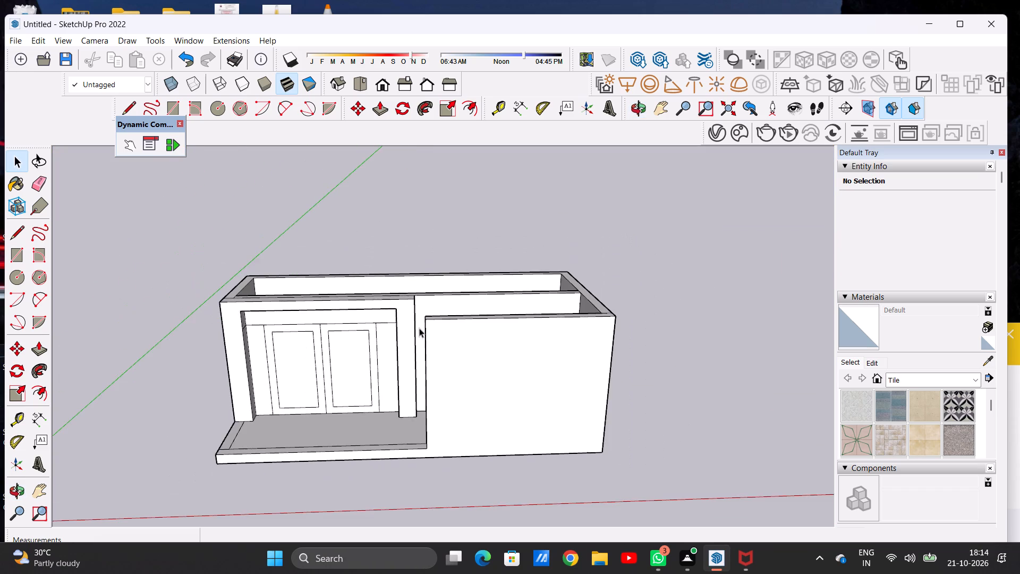
pyautogui.moveTo(419, 328); pyautogui.dragTo(481, 326, button='middle')
pyautogui.scroll(6, 312, 332)
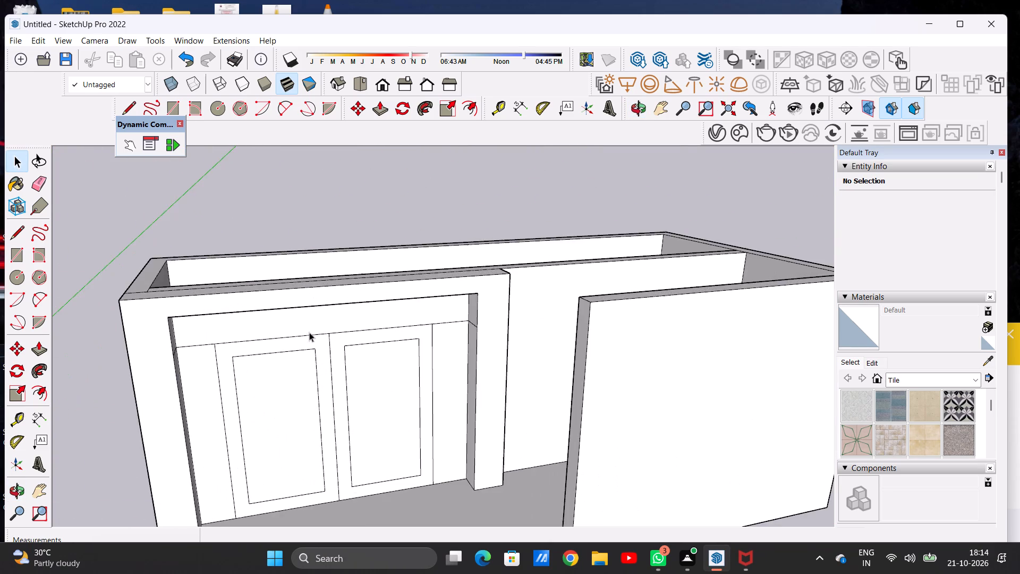
# Erase the leftover horizontal seam line on the left column's inner side face.
pyautogui.moveTo(310, 335); pyautogui.dragTo(111, 323, button='middle')
pyautogui.scroll(1, 310, 335)
pyautogui.scroll(8, 197, 317)
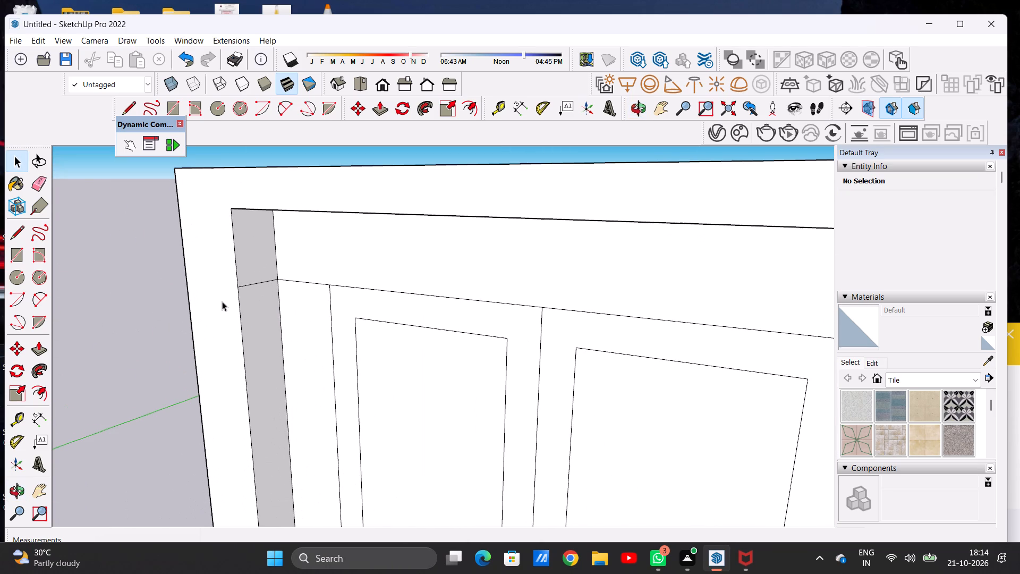
pyautogui.scroll(1, 222, 301)
pyautogui.press('r')
pyautogui.press('e')
pyautogui.scroll(6, 239, 294)
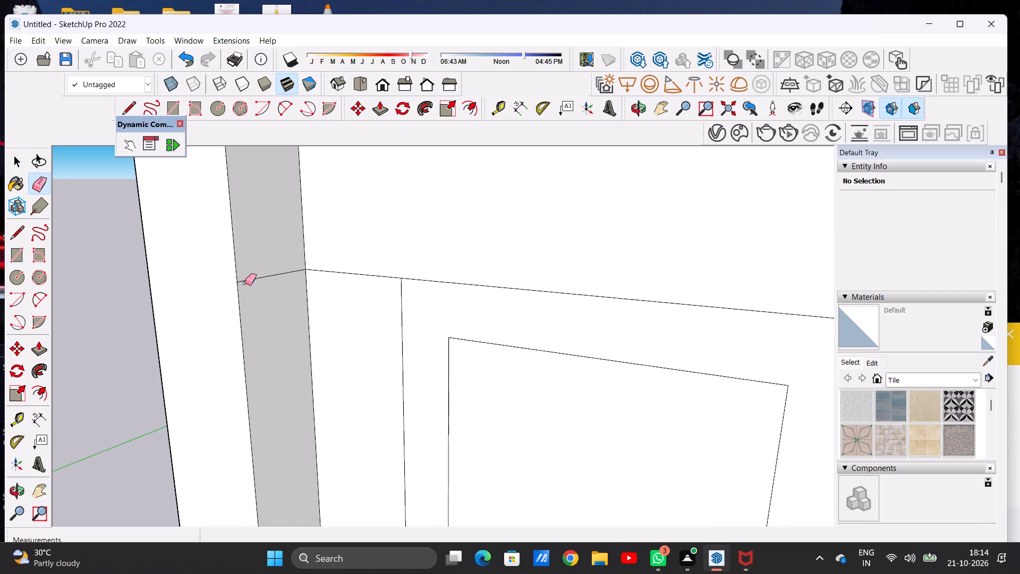
pyautogui.moveTo(245, 283); pyautogui.dragTo(248, 293)
pyautogui.moveTo(256, 271); pyautogui.dragTo(256, 282)
pyautogui.scroll(-19, 244, 330)
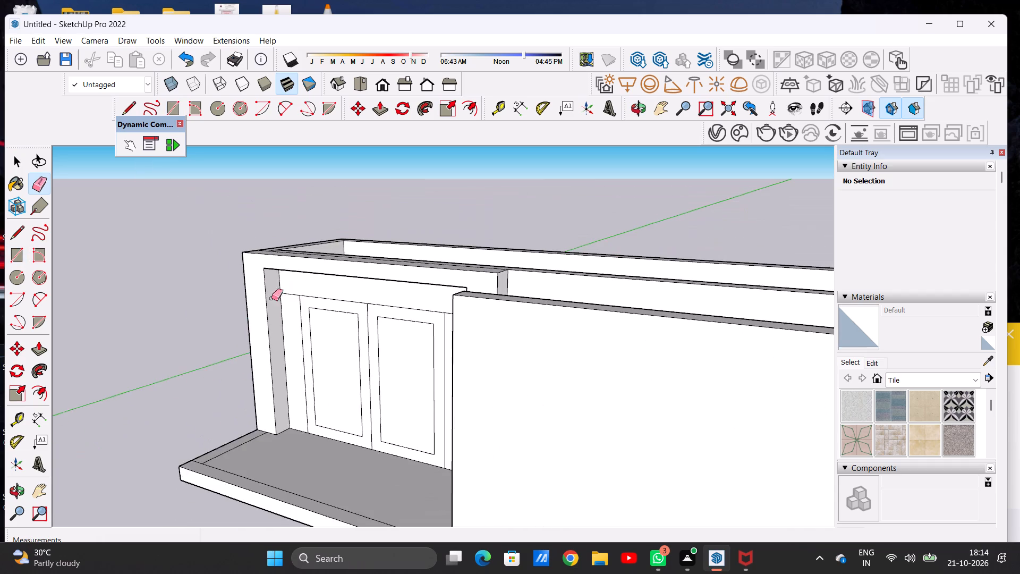
# Erase the leftover horizontal seam line on the right column's inner side face.
pyautogui.moveTo(261, 331); pyautogui.dragTo(514, 327, button='middle')
pyautogui.scroll(13, 468, 327)
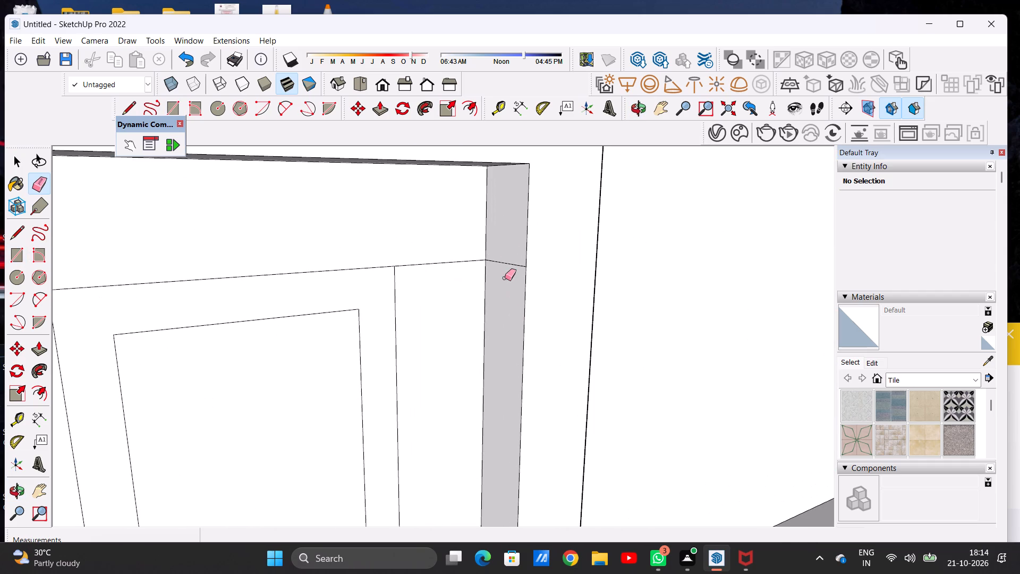
pyautogui.moveTo(505, 251); pyautogui.dragTo(511, 273)
pyautogui.press('space')
pyautogui.scroll(-13, 311, 321)
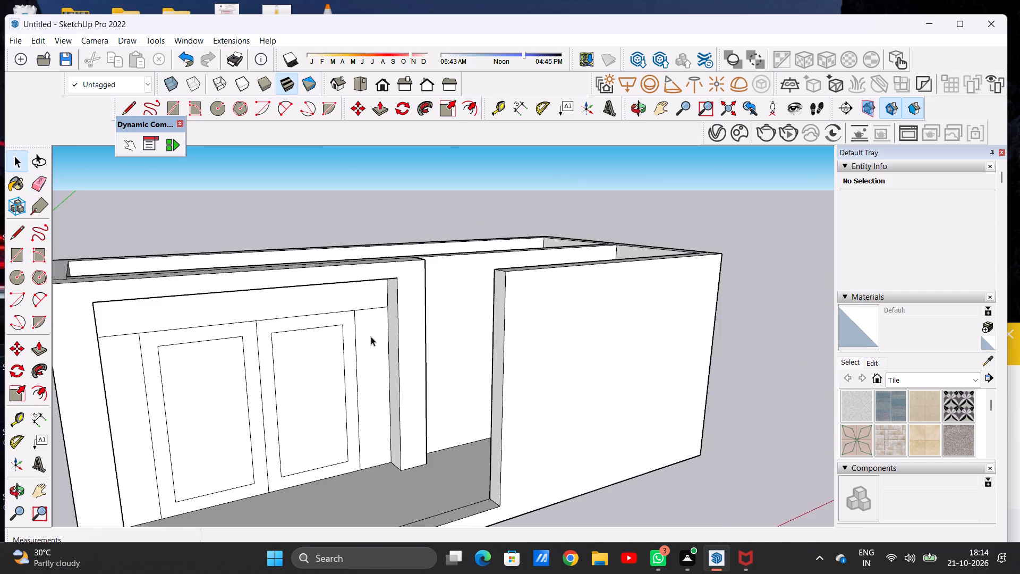
# Examine the walls, door surround and rear room from the front, the side and above.
pyautogui.scroll(-7, 371, 336)
pyautogui.moveTo(342, 391); pyautogui.dragTo(233, 377, button='middle')
pyautogui.scroll(-4, 239, 381)
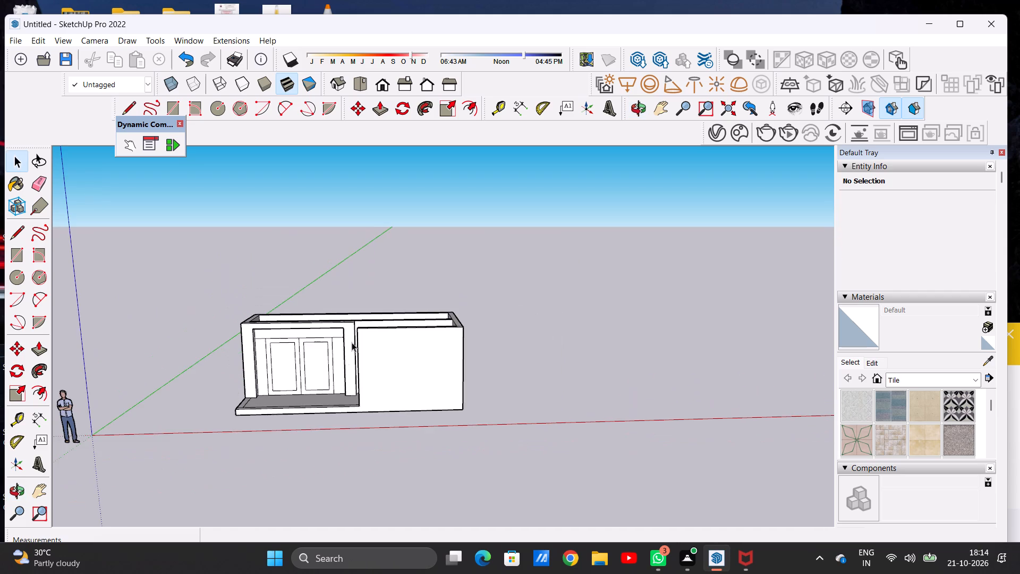
pyautogui.scroll(6, 352, 339)
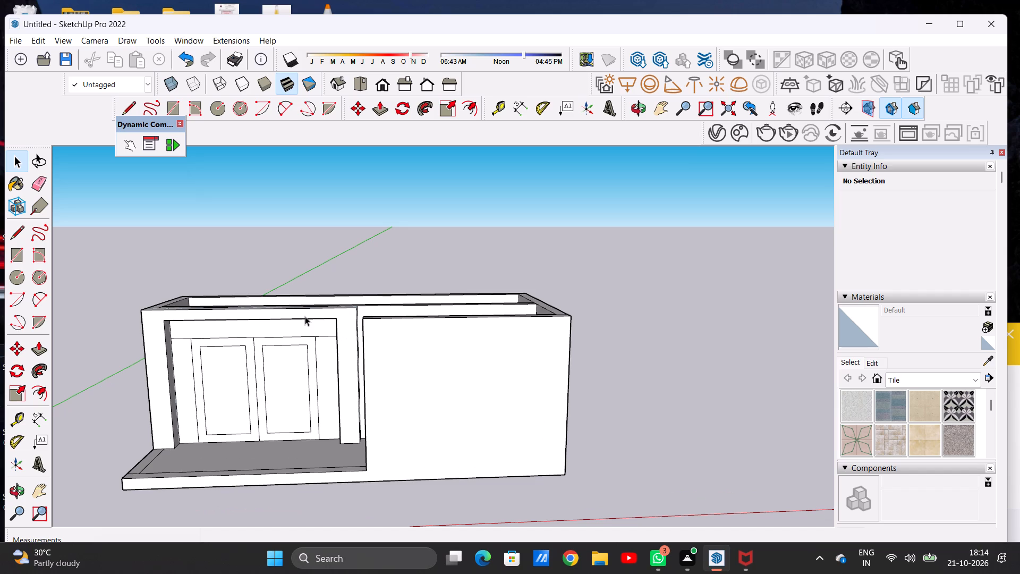
pyautogui.scroll(-1, 305, 316)
pyautogui.moveTo(312, 370); pyautogui.dragTo(313, 465, button='middle')
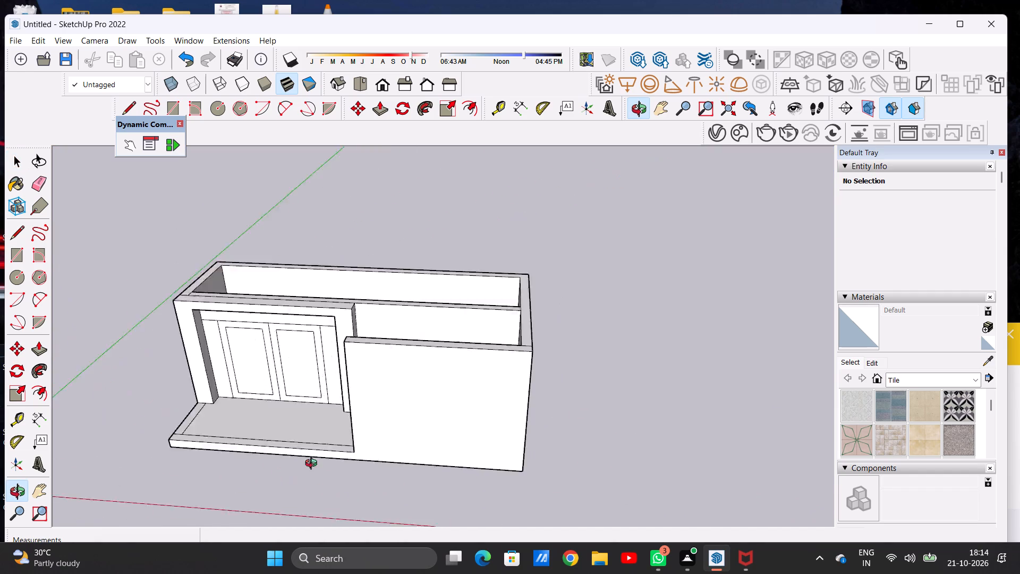
pyautogui.moveTo(313, 465); pyautogui.dragTo(302, 423, button='middle')
pyautogui.scroll(-1, 364, 379)
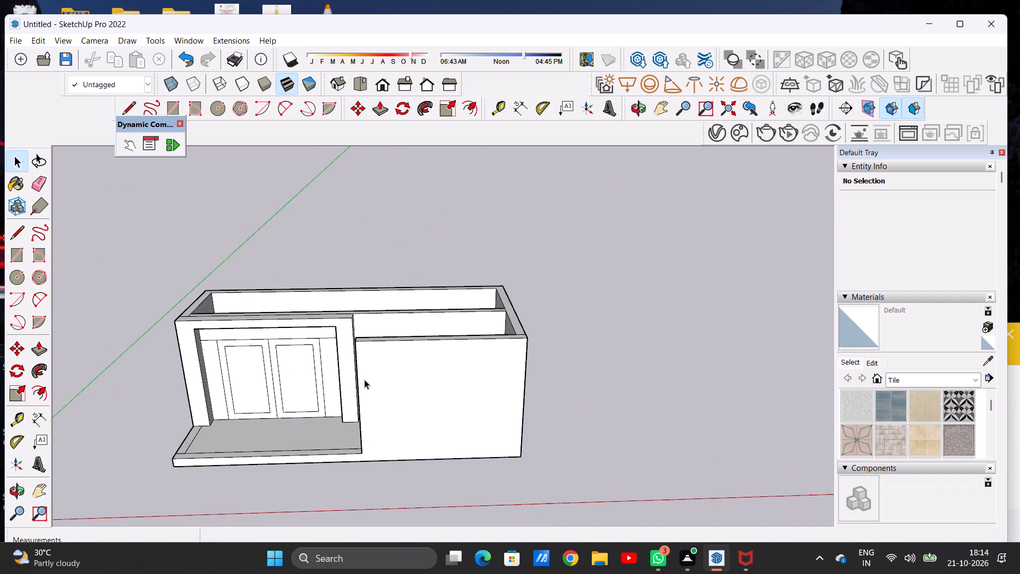
pyautogui.scroll(-4, 357, 378)
pyautogui.moveTo(340, 335); pyautogui.dragTo(140, 442, button='middle')
pyautogui.scroll(5, 313, 390)
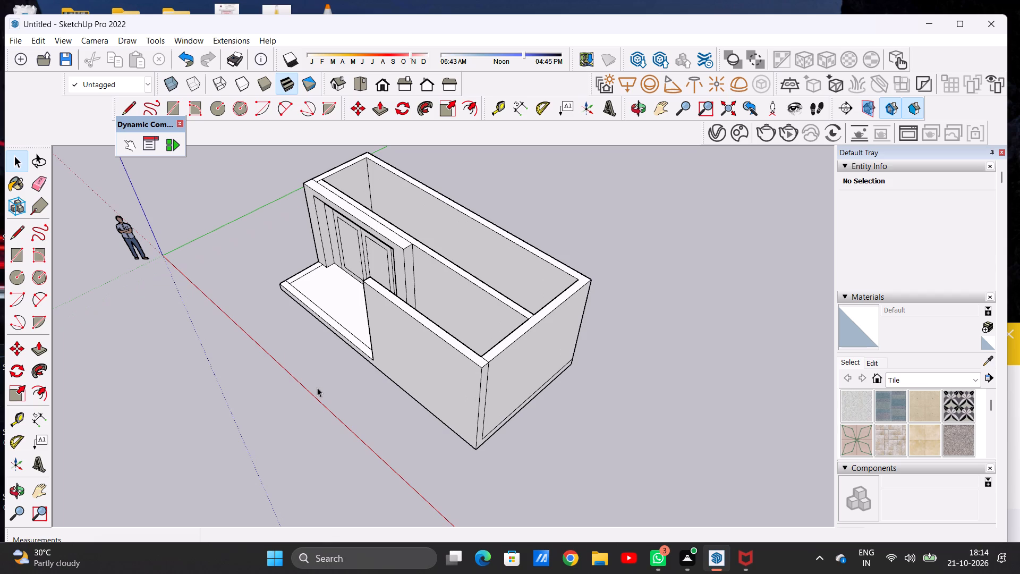
pyautogui.scroll(-2, 330, 374)
pyautogui.moveTo(385, 284); pyautogui.dragTo(224, 399, button='middle')
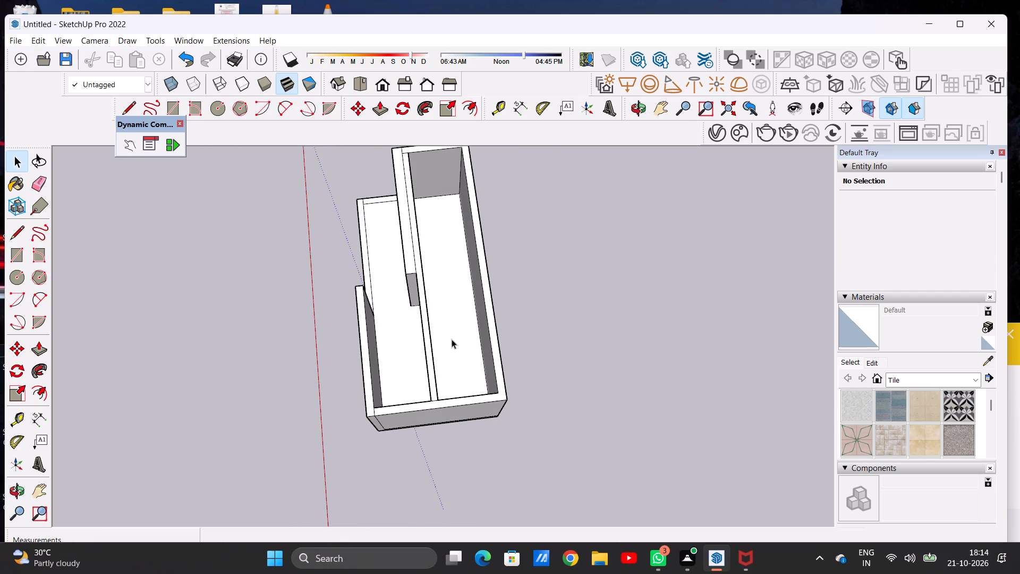
# Move the floor face of the long room behind the dividing wall up to the top of the walls.
pyautogui.doubleClick(452, 339)
pyautogui.scroll(-7, 389, 376)
pyautogui.moveTo(321, 374); pyautogui.dragTo(373, 372, button='middle')
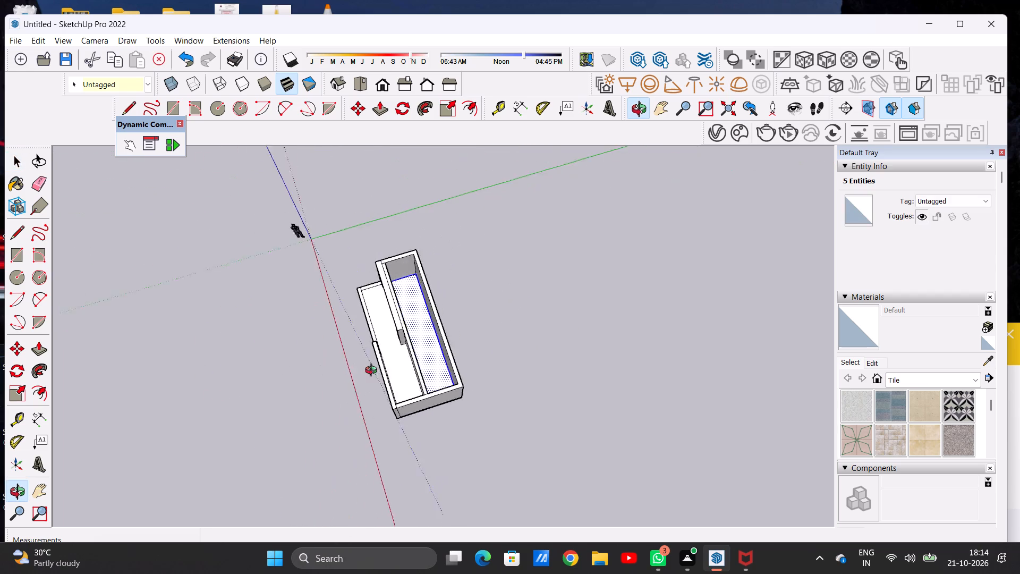
pyautogui.moveTo(373, 372); pyautogui.dragTo(649, 349, button='middle')
pyautogui.scroll(5, 527, 353)
pyautogui.moveTo(430, 353); pyautogui.dragTo(474, 435, button='middle')
pyautogui.scroll(5, 470, 357)
pyautogui.moveTo(505, 364); pyautogui.dragTo(519, 319, button='middle')
pyautogui.scroll(4, 503, 334)
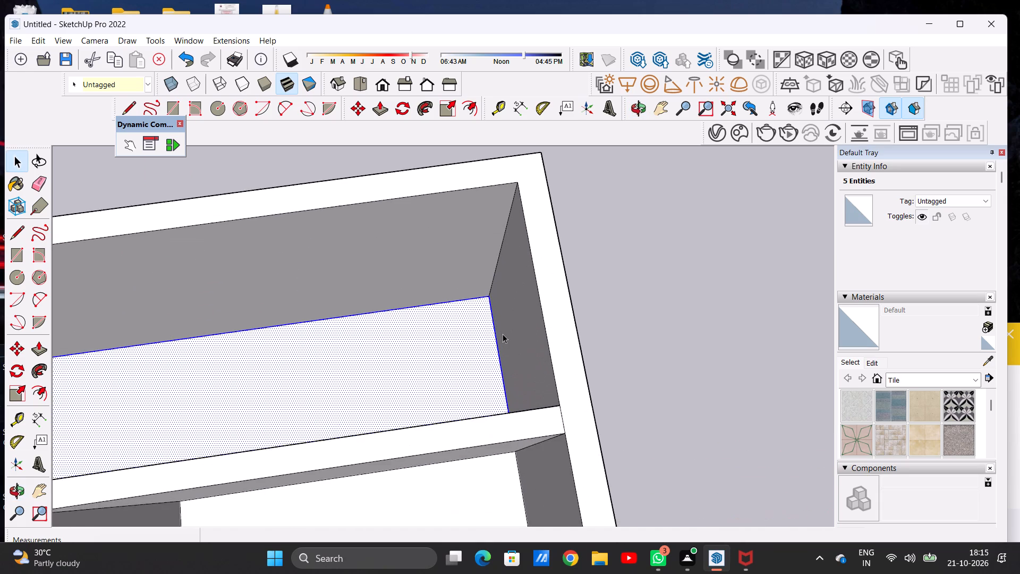
pyautogui.scroll(5, 503, 334)
pyautogui.press('m')
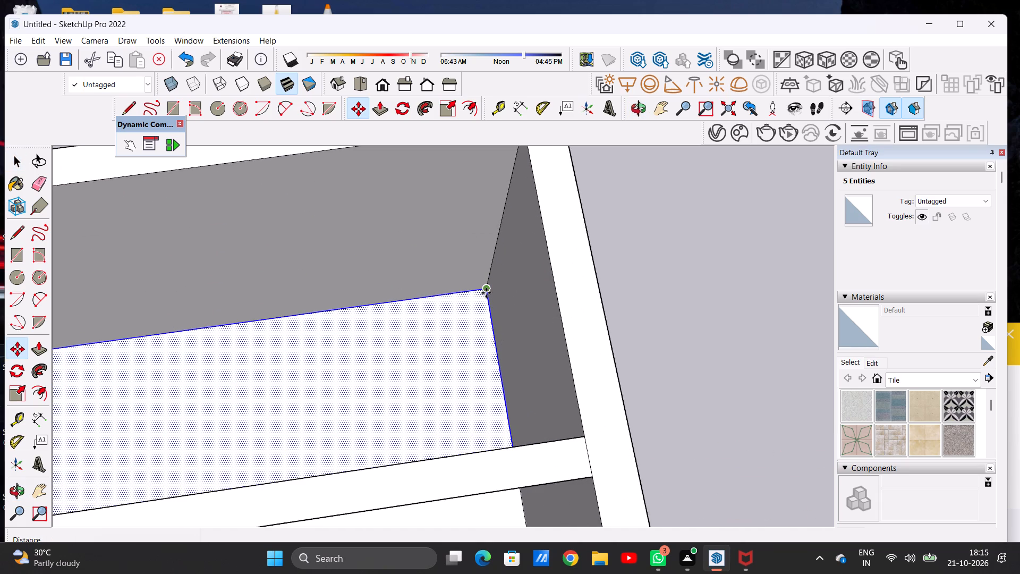
pyautogui.click(486, 292)
pyautogui.scroll(-9, 496, 265)
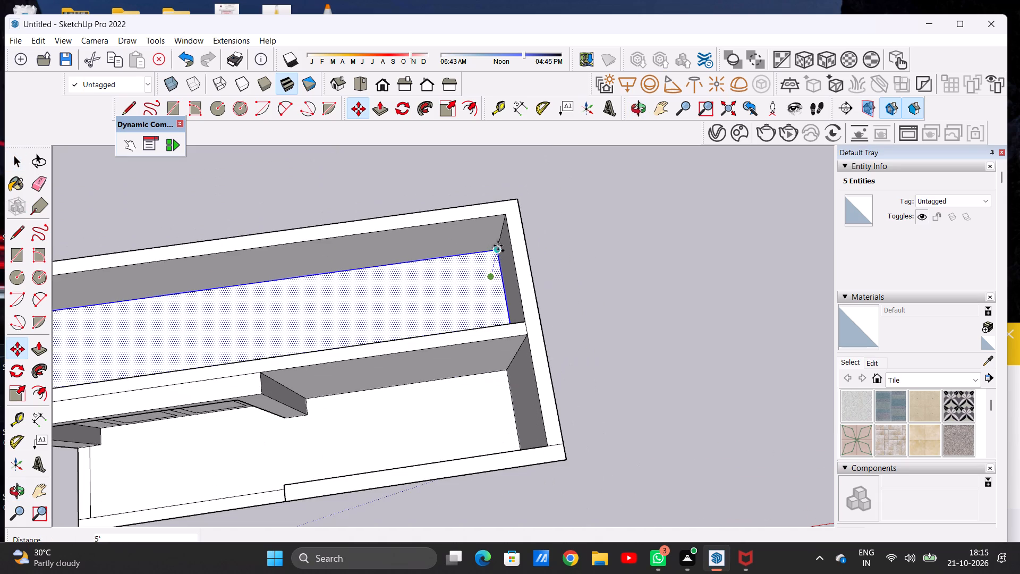
pyautogui.click(504, 220)
pyautogui.press('space')
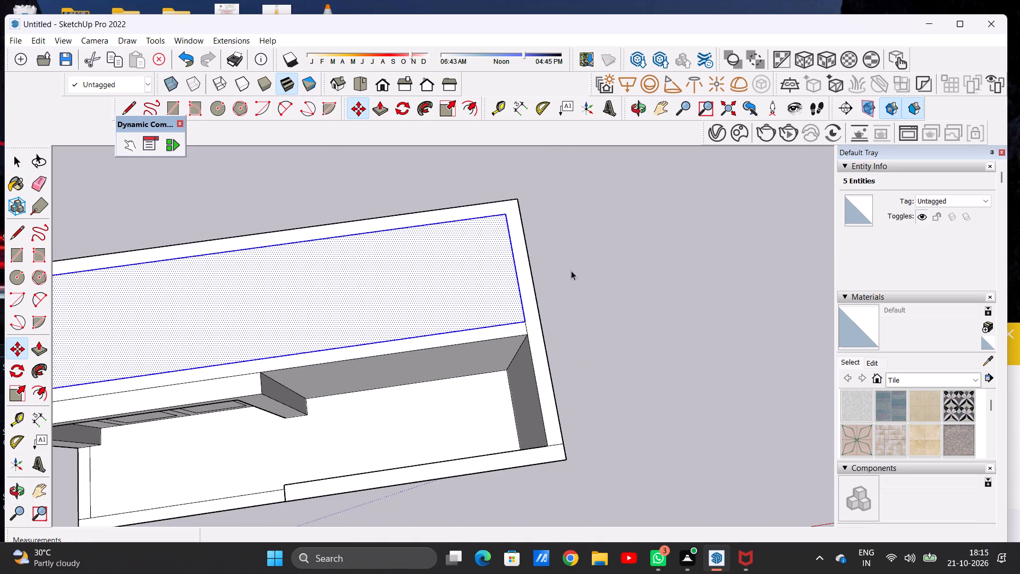
pyautogui.click(605, 278)
# Pull the face at the wall tops over the rear room upward about 11" to form a roof slab.
pyautogui.scroll(-14, 405, 358)
pyautogui.moveTo(398, 389); pyautogui.dragTo(377, 302, button='middle')
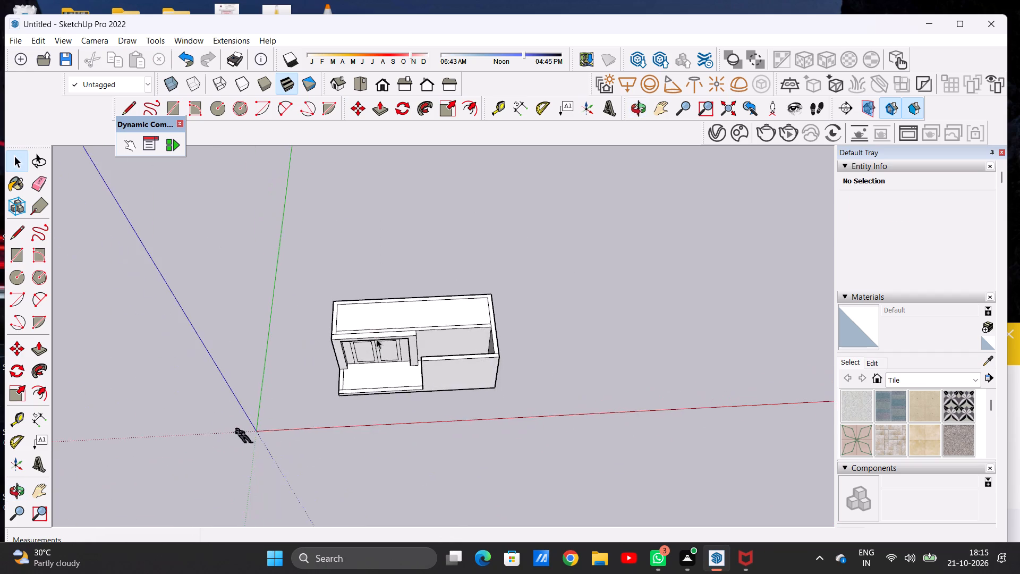
pyautogui.scroll(9, 377, 357)
pyautogui.scroll(-7, 488, 332)
pyautogui.moveTo(523, 352); pyautogui.dragTo(230, 324, button='middle')
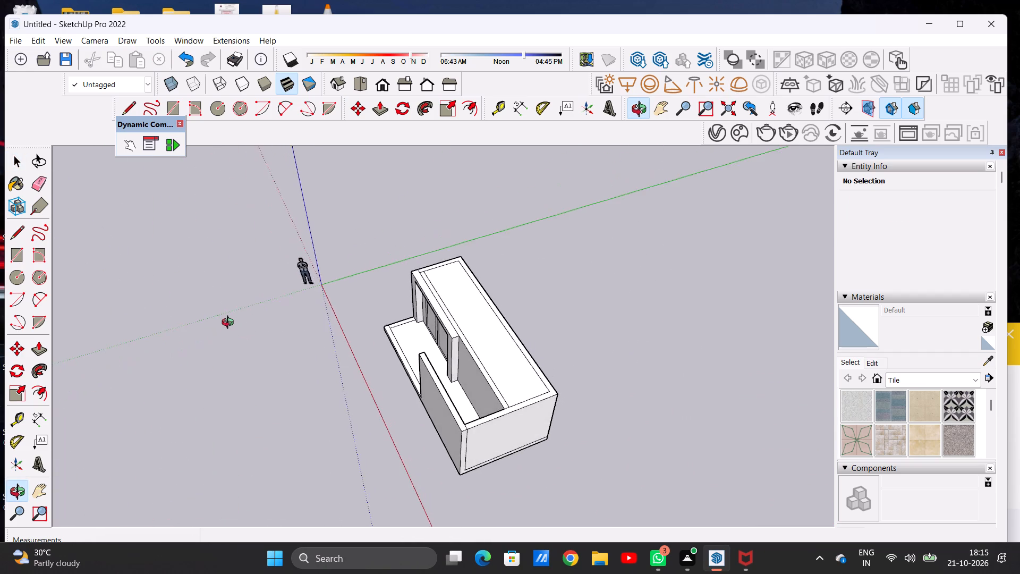
pyautogui.moveTo(230, 324); pyautogui.dragTo(237, 306, button='middle')
pyautogui.scroll(5, 461, 353)
pyautogui.moveTo(522, 387); pyautogui.dragTo(560, 355, button='middle')
pyautogui.scroll(2, 565, 348)
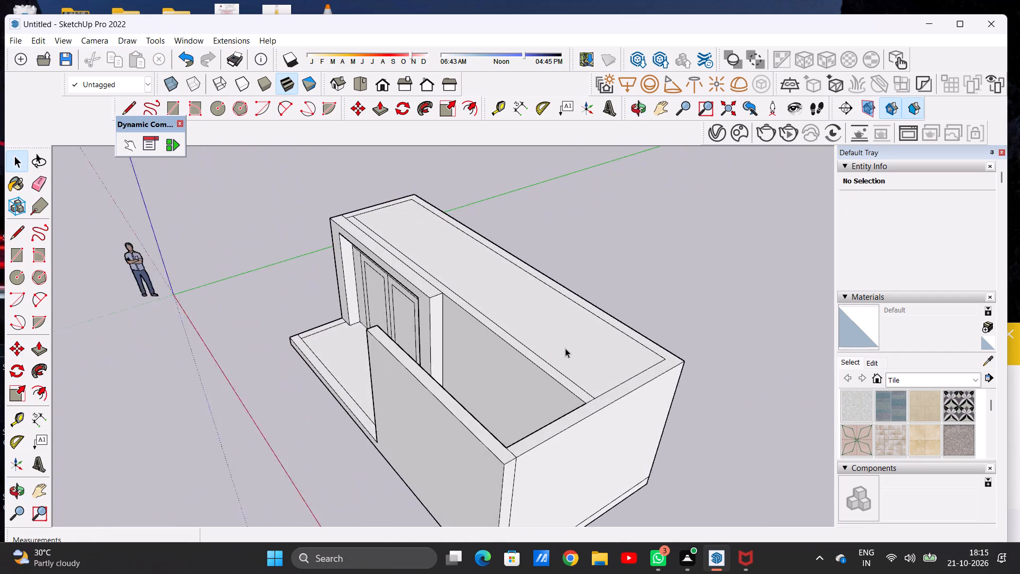
pyautogui.scroll(1, 565, 348)
pyautogui.press('p')
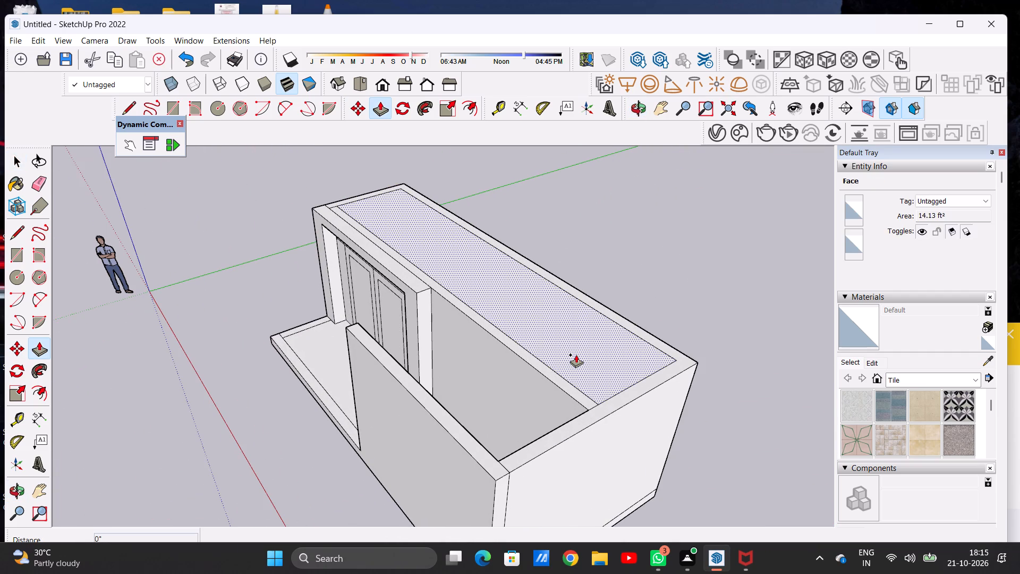
pyautogui.click(576, 354)
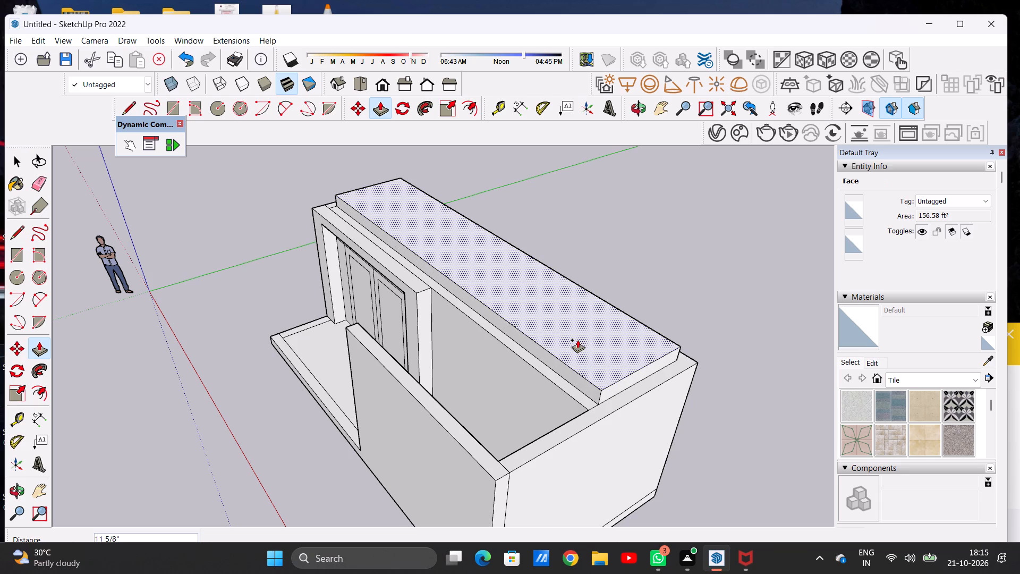
pyautogui.click(579, 341)
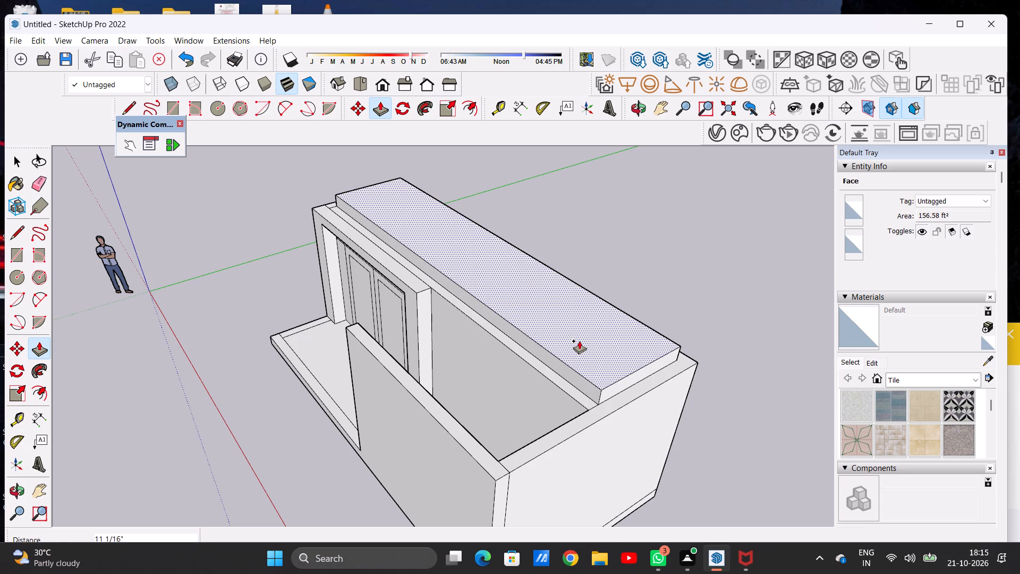
pyautogui.press('space')
# Extend the roof slab's front face about 6' 1" forward to the inner edge of the front wall.
pyautogui.scroll(-4, 585, 385)
pyautogui.moveTo(583, 410); pyautogui.dragTo(580, 330, button='middle')
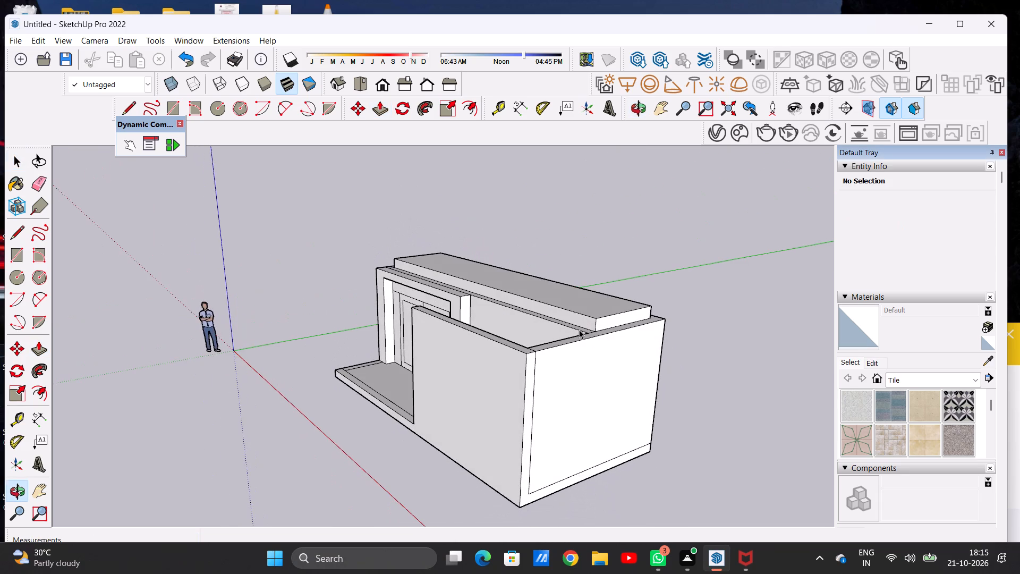
pyautogui.scroll(5, 579, 330)
pyautogui.press('p')
pyautogui.scroll(6, 603, 301)
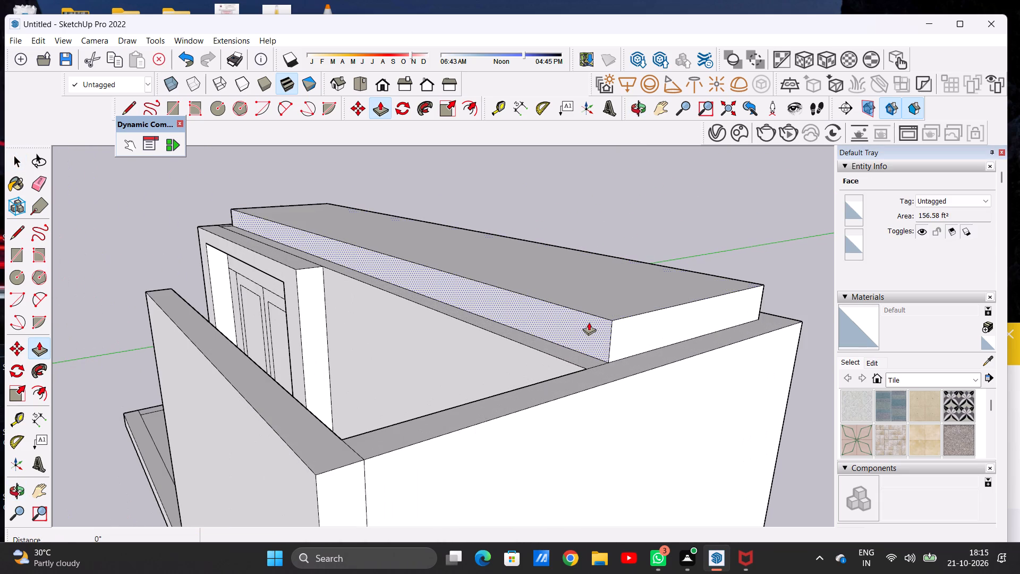
pyautogui.click(589, 323)
pyautogui.scroll(-8, 429, 367)
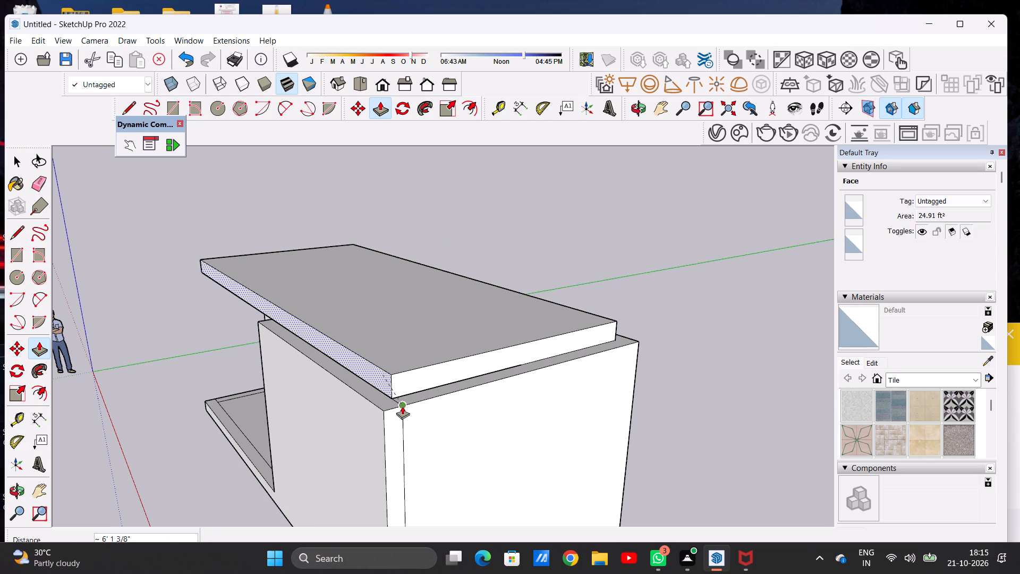
pyautogui.click(402, 406)
pyautogui.press('space')
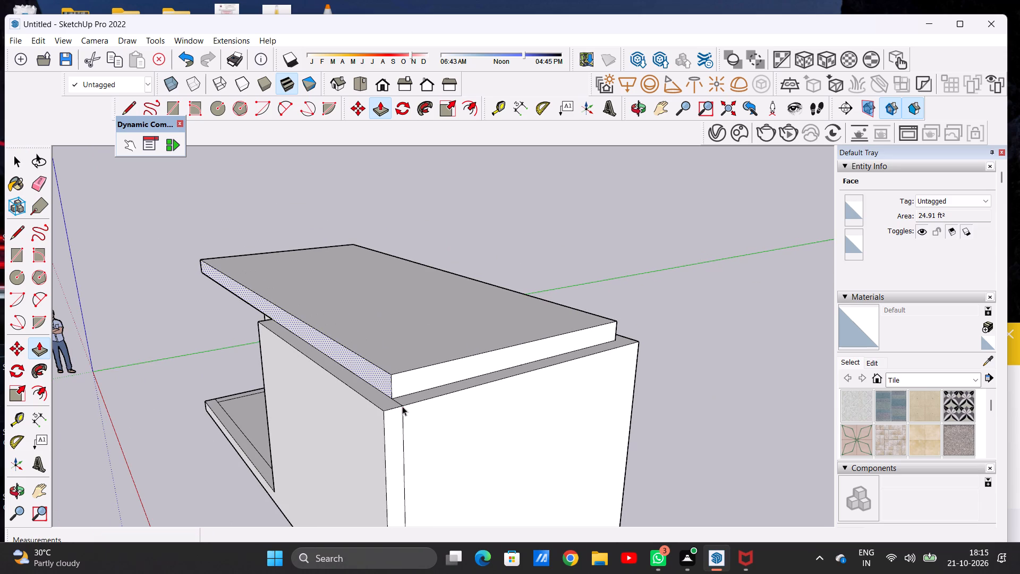
# Examine the extended roof slab and its edges along the walls from the front, both ends, the back and above.
pyautogui.scroll(-6, 333, 356)
pyautogui.moveTo(285, 356); pyautogui.dragTo(454, 359, button='middle')
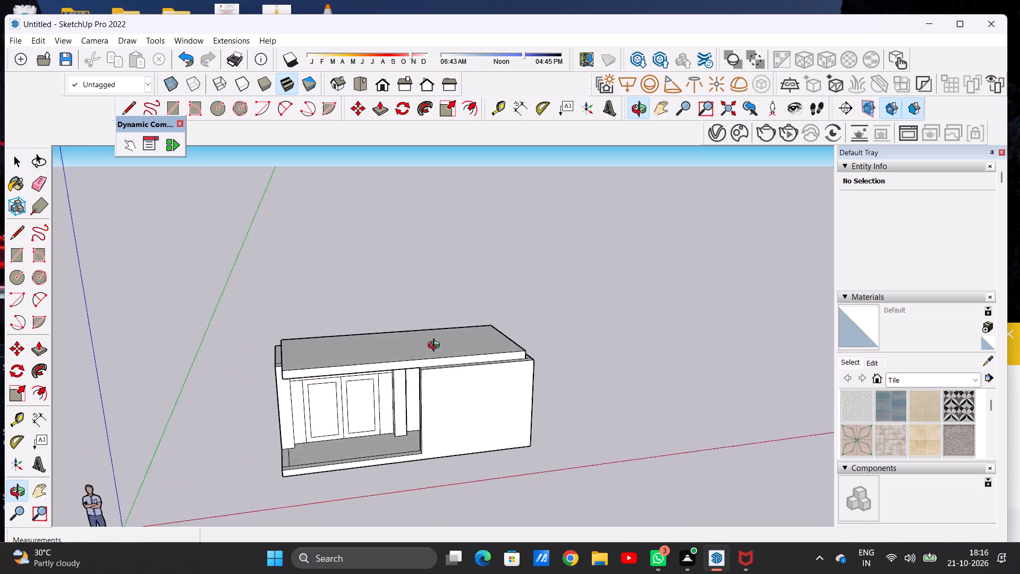
pyautogui.moveTo(436, 347); pyautogui.dragTo(401, 344, button='middle')
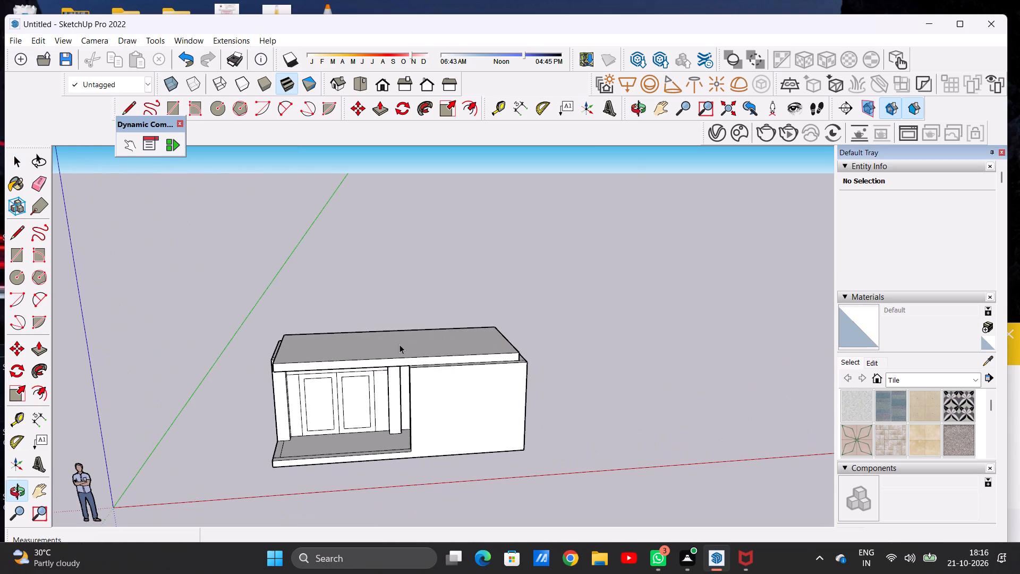
pyautogui.scroll(-4, 394, 349)
pyautogui.scroll(4, 399, 355)
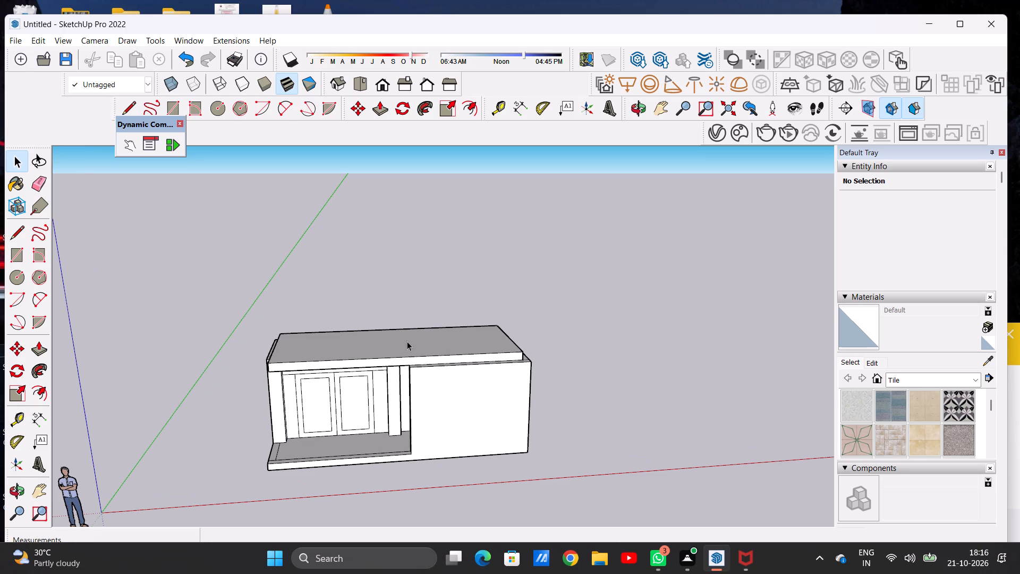
pyautogui.moveTo(415, 349); pyautogui.dragTo(373, 388, button='middle')
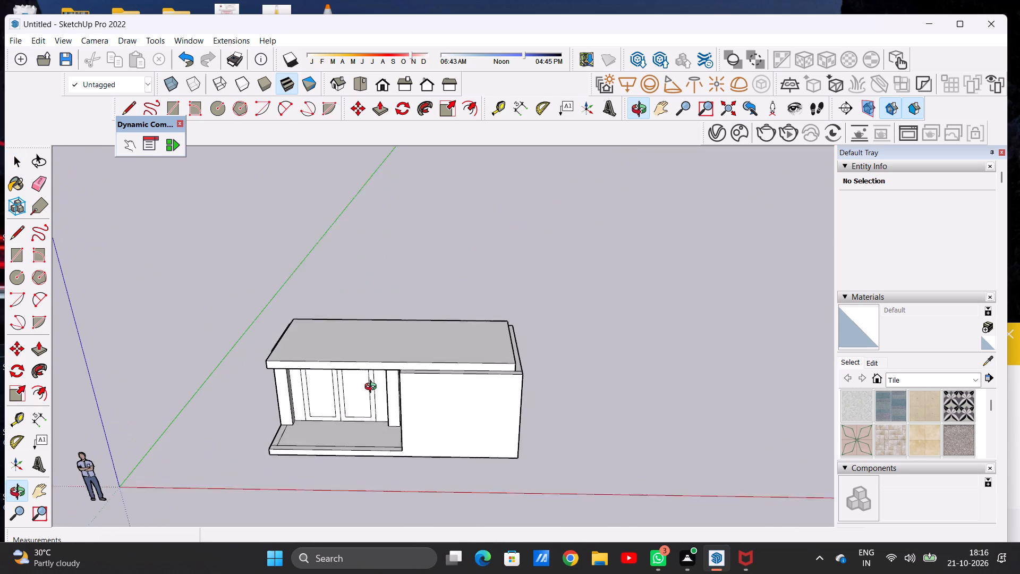
pyautogui.moveTo(373, 388); pyautogui.dragTo(378, 390, button='middle')
pyautogui.scroll(1, 397, 377)
pyautogui.scroll(-1, 397, 377)
pyautogui.scroll(5, 398, 377)
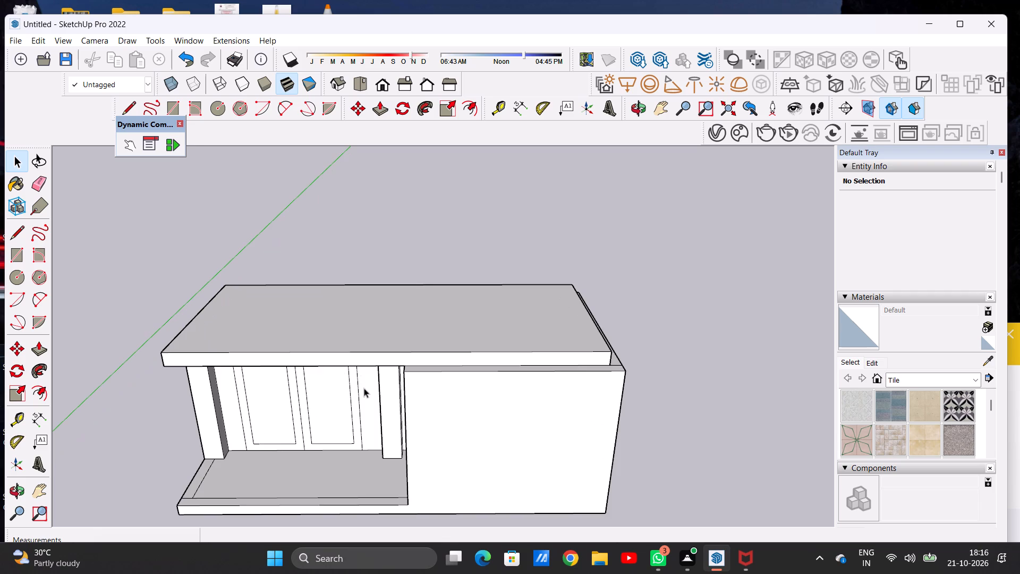
pyautogui.scroll(-9, 364, 389)
pyautogui.moveTo(509, 369); pyautogui.dragTo(168, 365, button='middle')
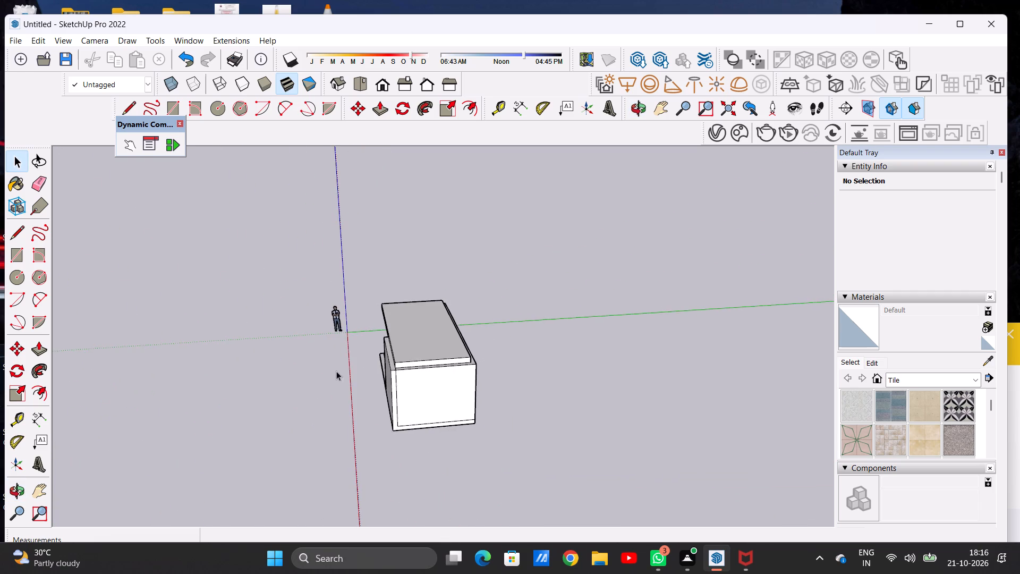
pyautogui.scroll(6, 364, 370)
pyautogui.moveTo(412, 362); pyautogui.dragTo(416, 412, button='middle')
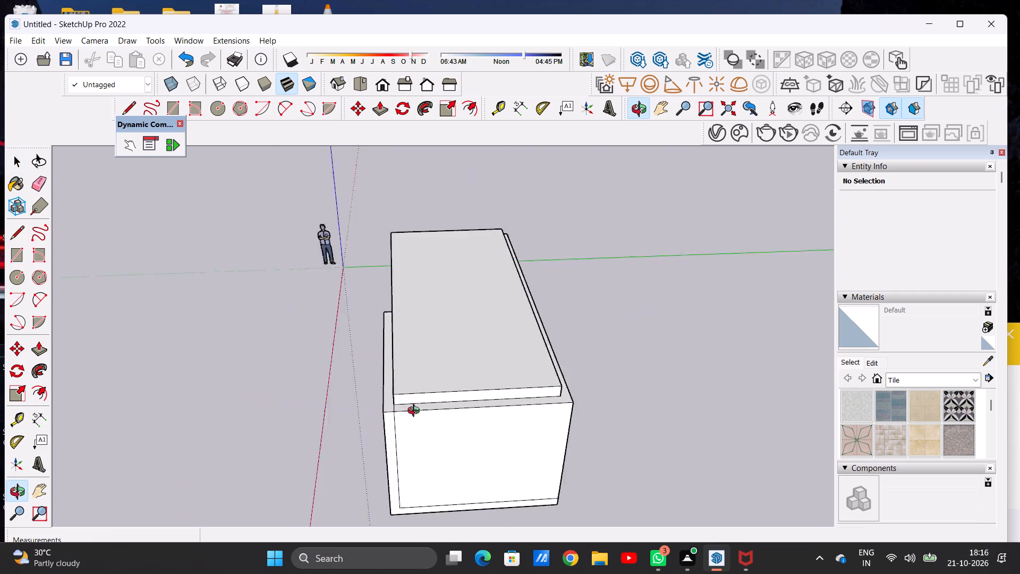
pyautogui.moveTo(416, 412); pyautogui.dragTo(458, 411, button='middle')
pyautogui.moveTo(305, 389); pyautogui.dragTo(563, 385, button='middle')
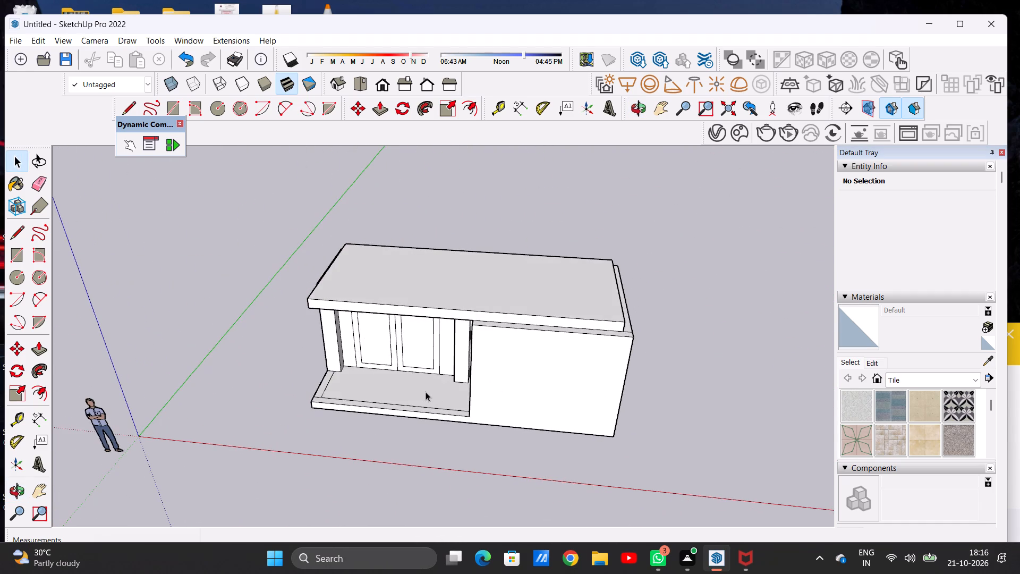
pyautogui.scroll(-3, 422, 393)
pyautogui.moveTo(421, 391); pyautogui.dragTo(443, 332, button='middle')
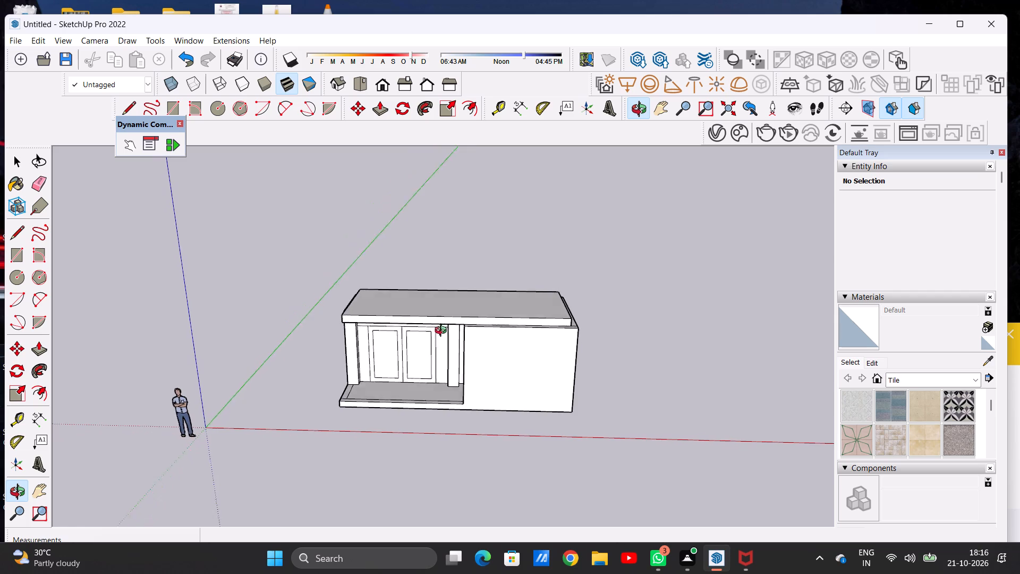
pyautogui.moveTo(443, 332); pyautogui.dragTo(448, 301, button='middle')
pyautogui.scroll(7, 539, 313)
pyautogui.moveTo(586, 305); pyautogui.dragTo(96, 390, button='middle')
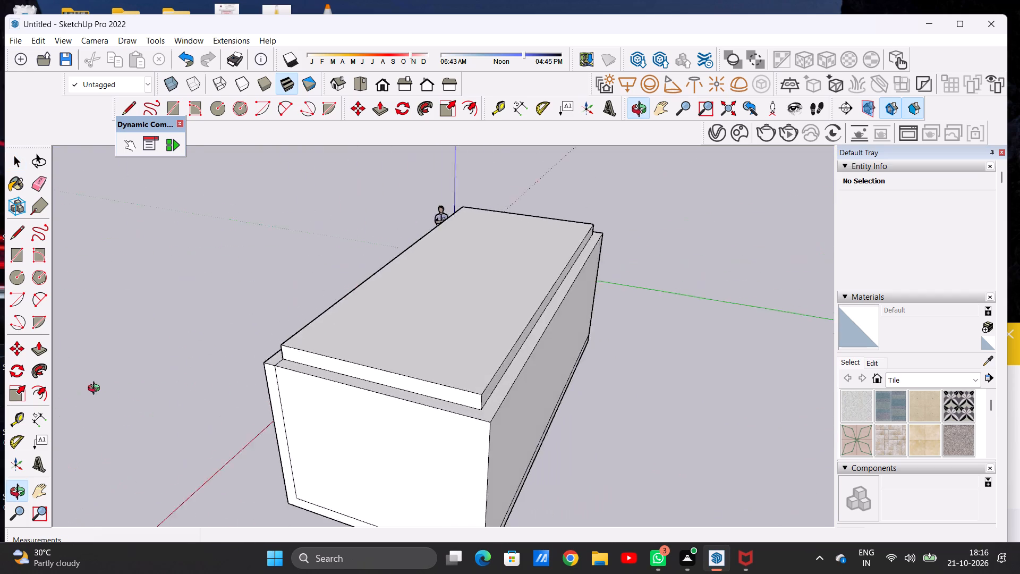
pyautogui.moveTo(96, 390); pyautogui.dragTo(258, 390, button='middle')
pyautogui.moveTo(329, 390); pyautogui.dragTo(521, 399, button='middle')
pyautogui.scroll(-4, 446, 400)
pyautogui.moveTo(303, 400); pyautogui.dragTo(417, 390, button='middle')
pyautogui.scroll(-2, 408, 388)
pyautogui.moveTo(410, 388); pyautogui.dragTo(461, 377, button='middle')
pyautogui.scroll(6, 352, 346)
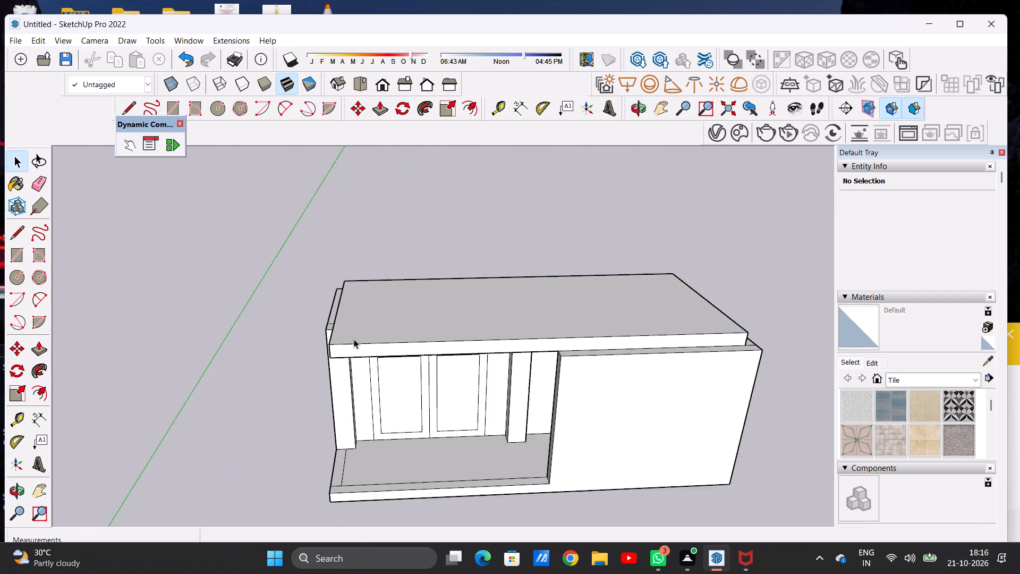
# Erase the leftover seam line across the top of the left side wall where it meets the door surround.
pyautogui.scroll(1, 354, 339)
pyautogui.moveTo(322, 312); pyautogui.dragTo(404, 381, button='middle')
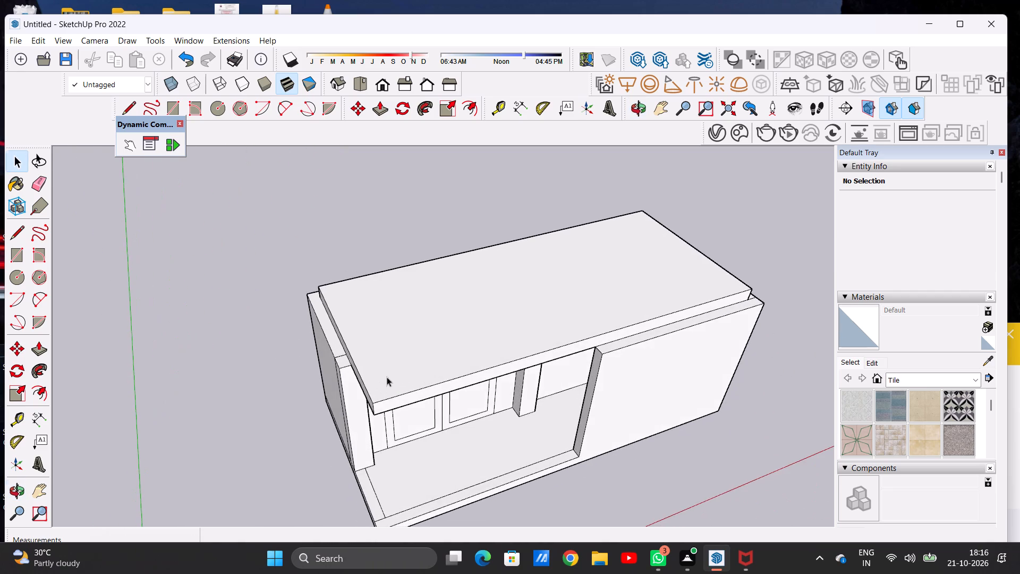
pyautogui.scroll(12, 358, 376)
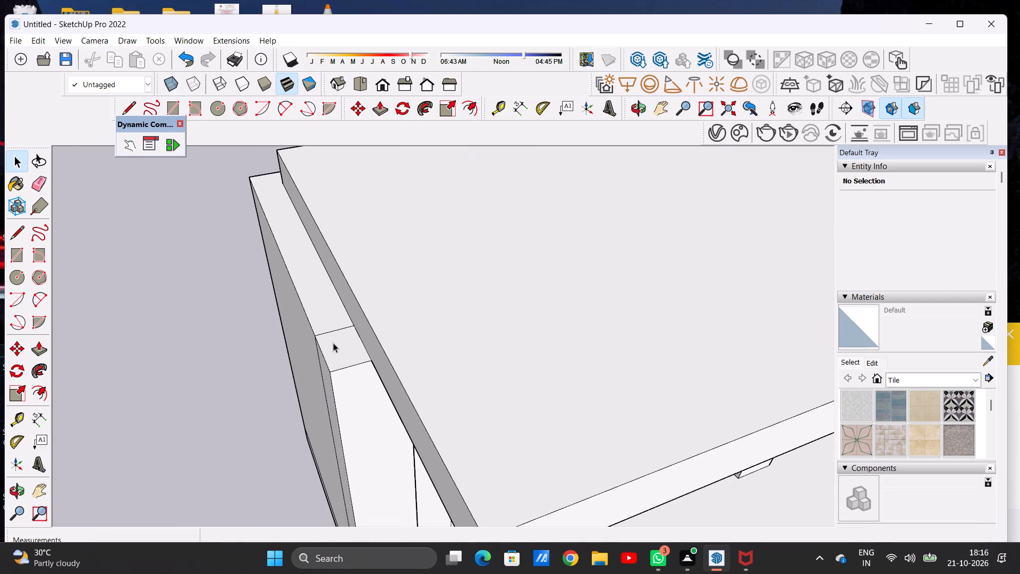
pyautogui.press('e')
pyautogui.moveTo(329, 333); pyautogui.dragTo(331, 339)
pyautogui.press('space')
pyautogui.scroll(-14, 327, 396)
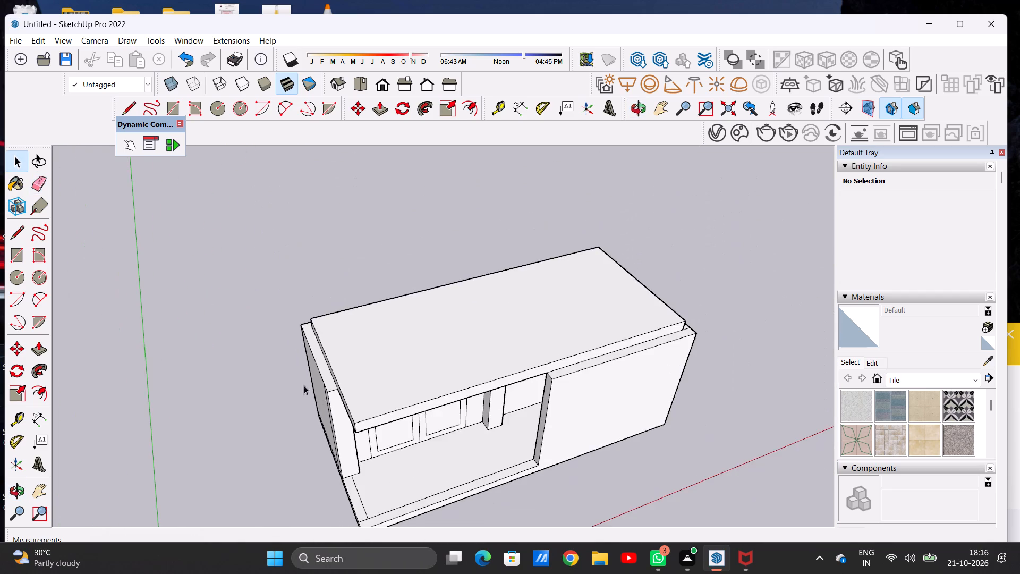
# Examine the front elevation with the roof slab, door surround, porch floor and front wall.
pyautogui.scroll(-8, 304, 385)
pyautogui.moveTo(382, 386); pyautogui.dragTo(293, 330, button='middle')
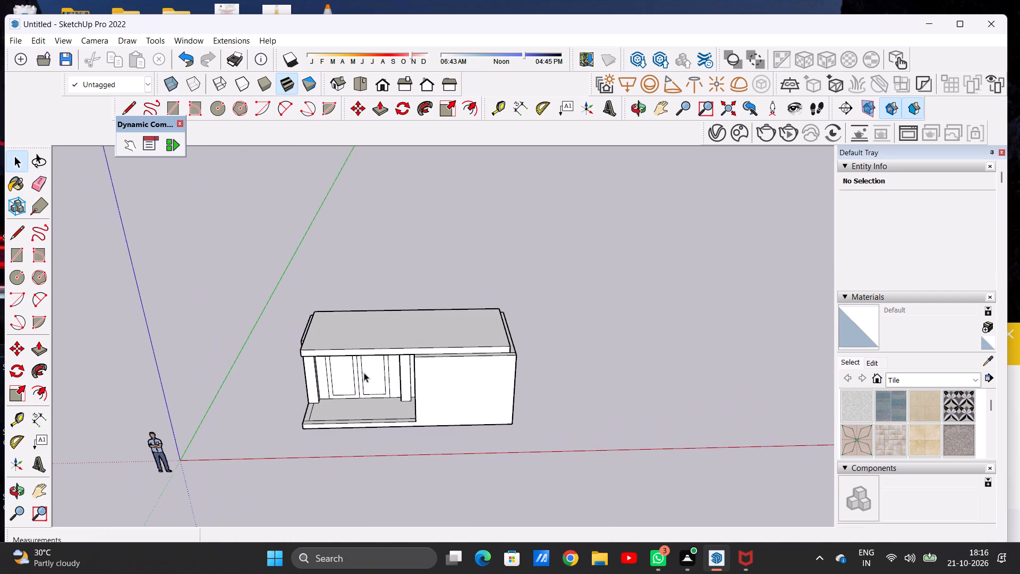
pyautogui.scroll(-2, 382, 373)
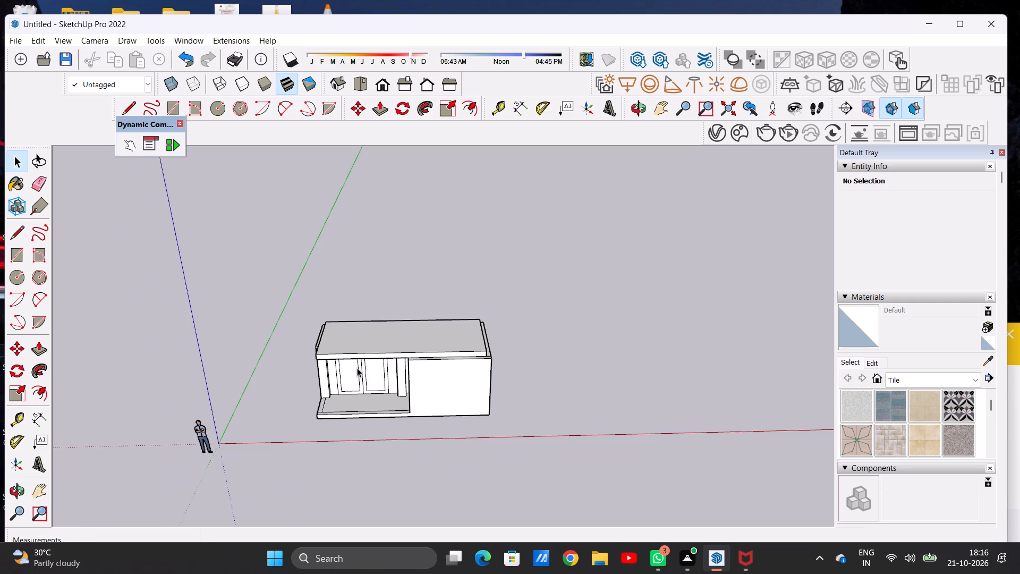
pyautogui.scroll(6, 376, 366)
pyautogui.moveTo(386, 377); pyautogui.dragTo(375, 307, button='middle')
pyautogui.scroll(-6, 418, 402)
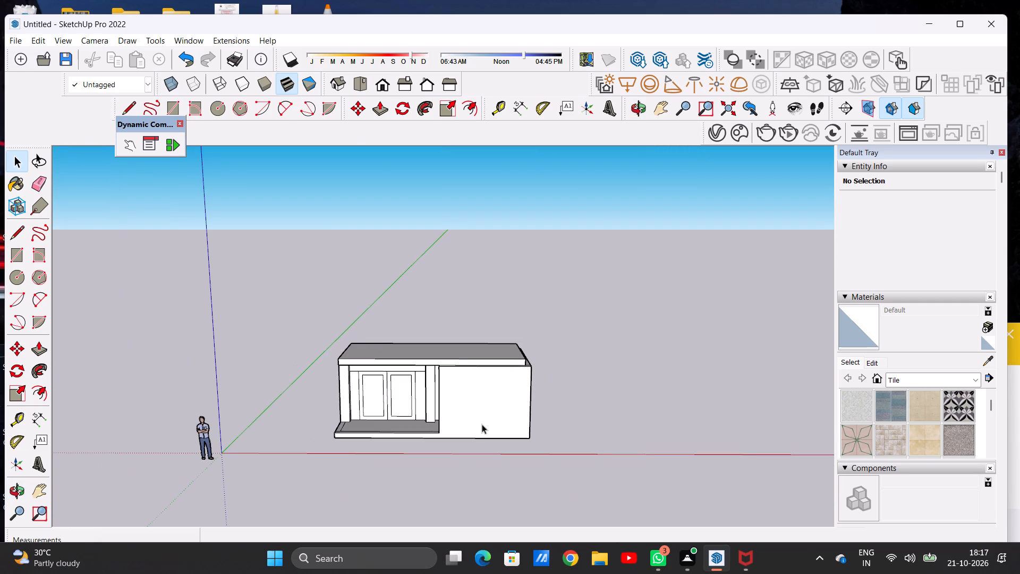
pyautogui.scroll(4, 439, 352)
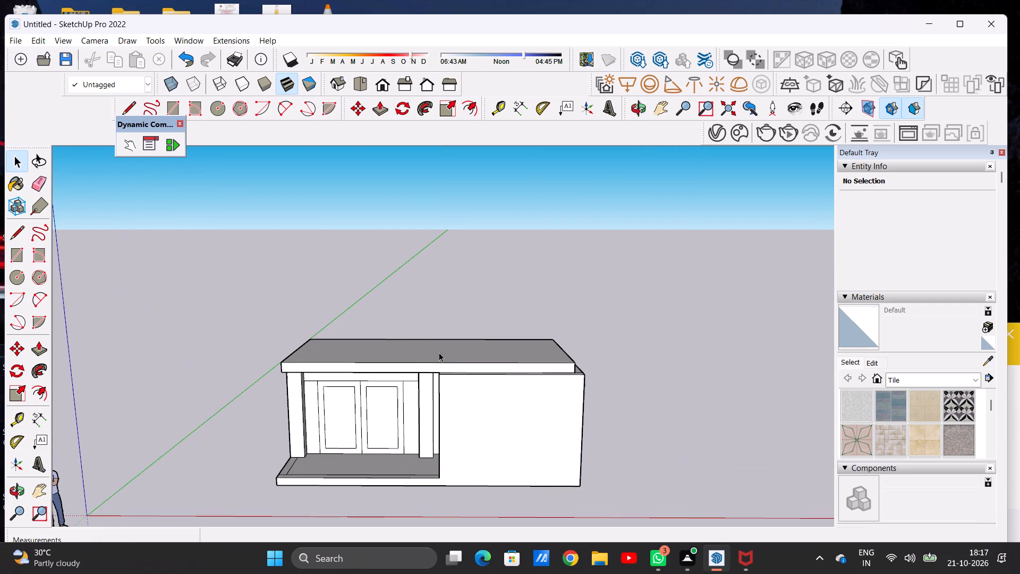
pyautogui.scroll(1, 439, 352)
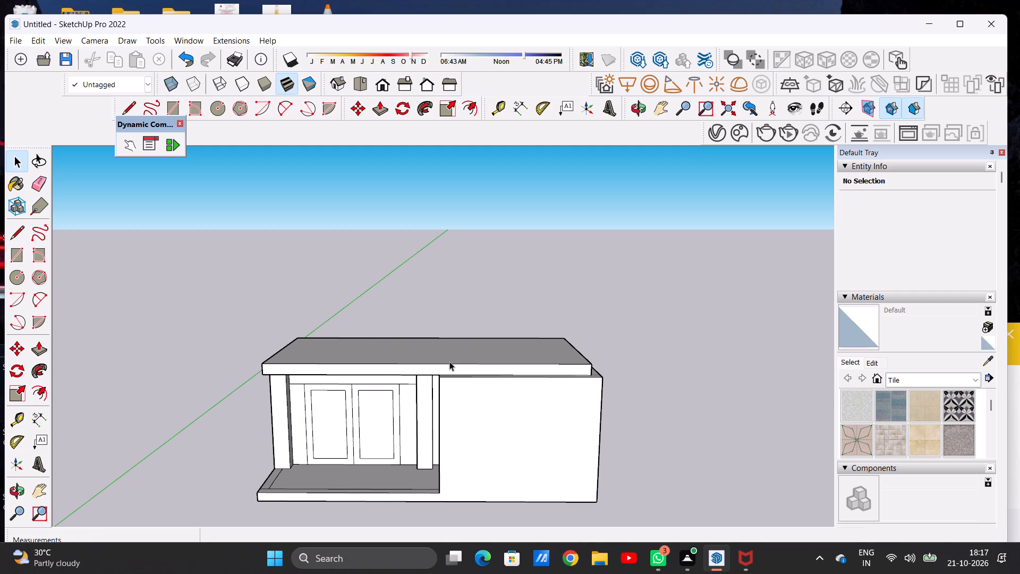
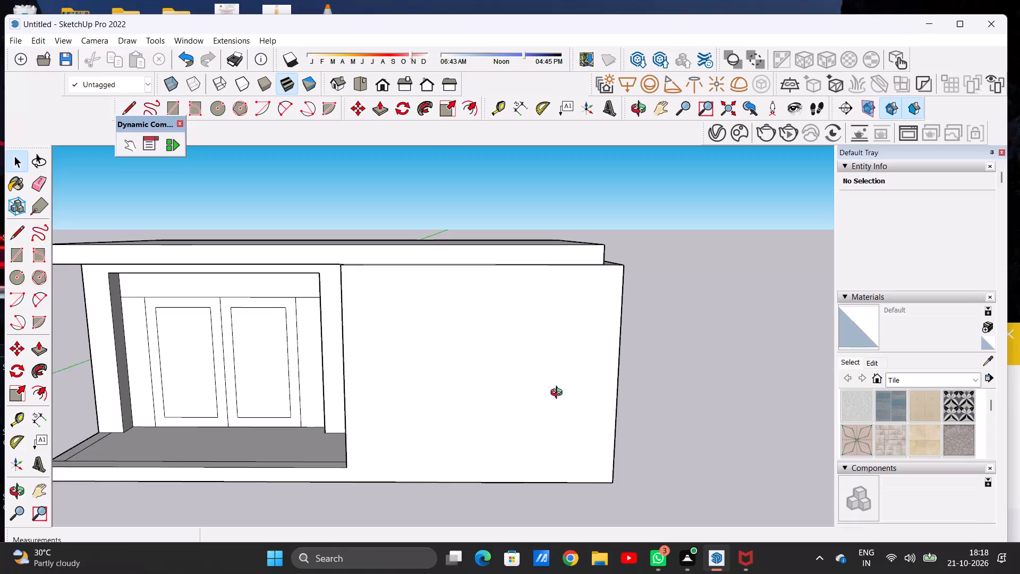
# Examine the whole building from the front and from above, checking how the roof slab sits over the porch and front wall.
pyautogui.moveTo(559, 394); pyautogui.dragTo(590, 403, button='middle')
pyautogui.scroll(-10, 598, 403)
pyautogui.scroll(5, 596, 408)
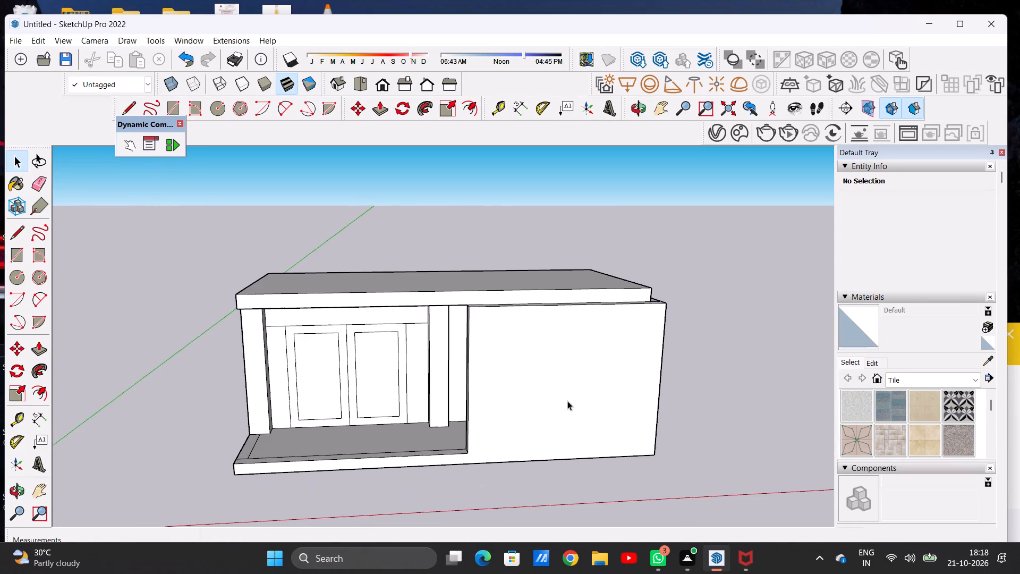
pyautogui.moveTo(591, 345); pyautogui.dragTo(556, 448, button='middle')
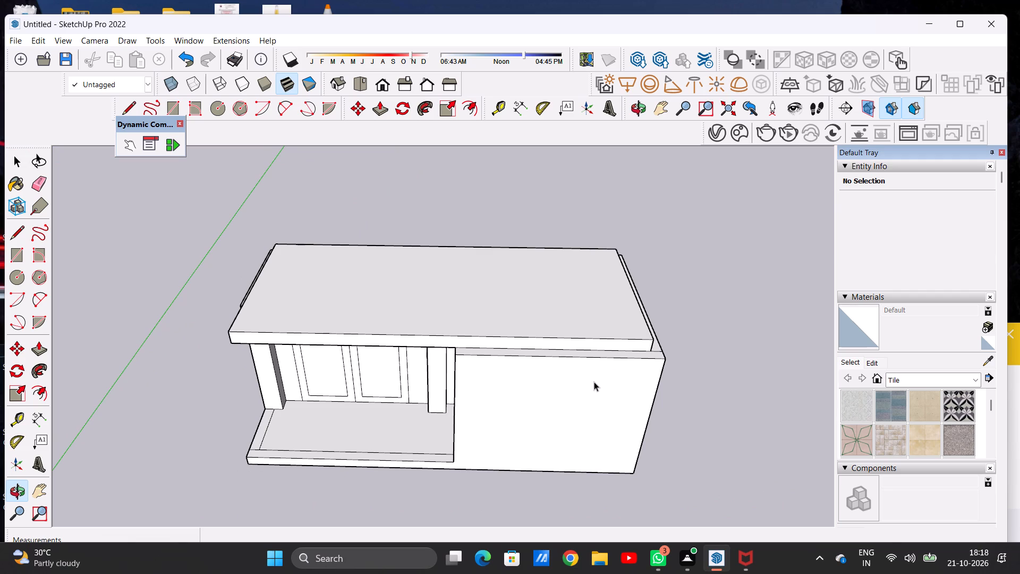
pyautogui.scroll(-4, 530, 357)
pyautogui.scroll(4, 559, 352)
pyautogui.moveTo(551, 394); pyautogui.dragTo(549, 341, button='middle')
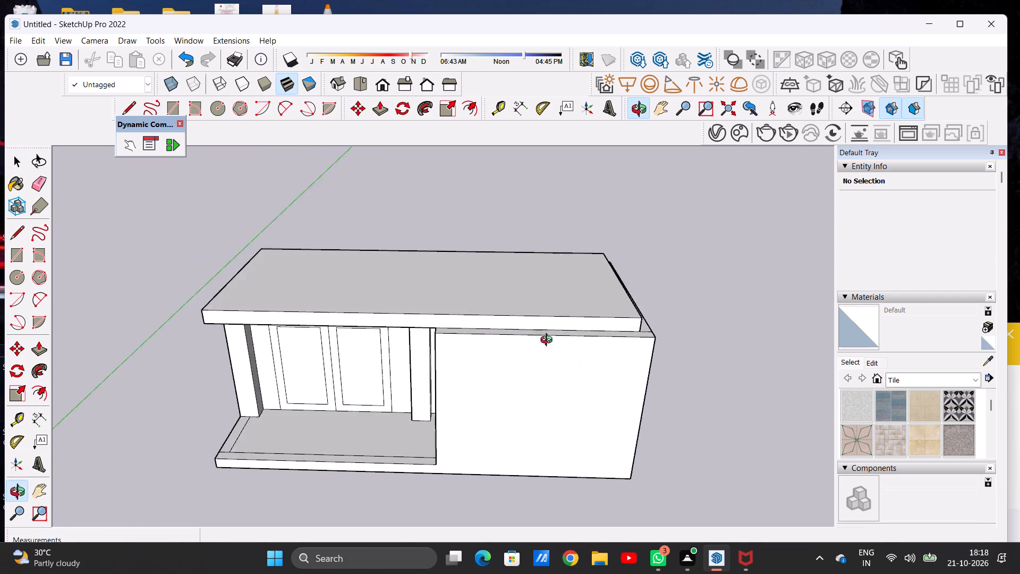
pyautogui.moveTo(549, 341); pyautogui.dragTo(572, 290, button='middle')
pyautogui.scroll(-5, 573, 379)
pyautogui.scroll(5, 549, 358)
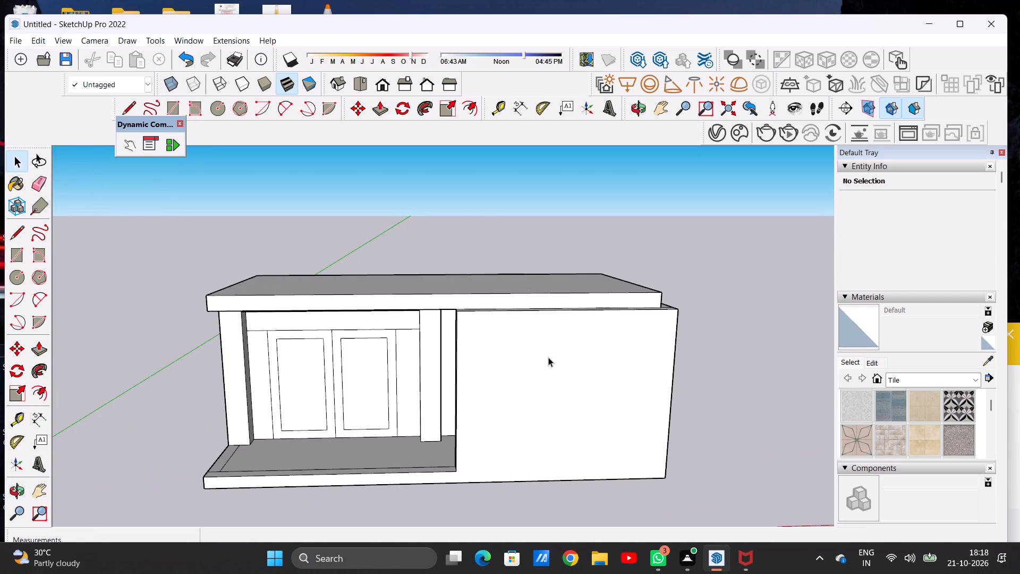
pyautogui.scroll(-6, 548, 357)
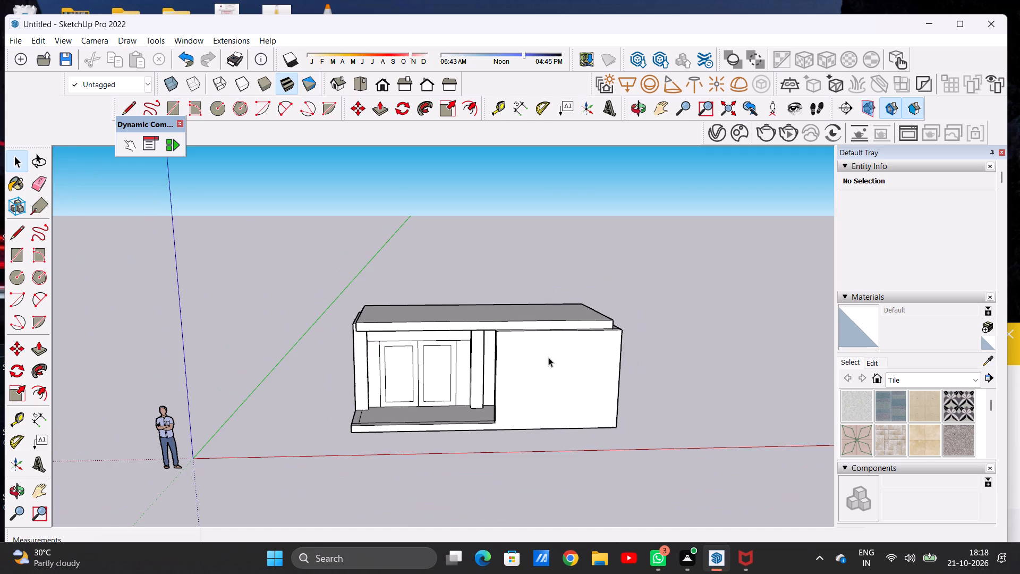
pyautogui.scroll(-3, 548, 357)
pyautogui.moveTo(508, 348); pyautogui.dragTo(447, 376, button='middle')
pyautogui.scroll(4, 571, 351)
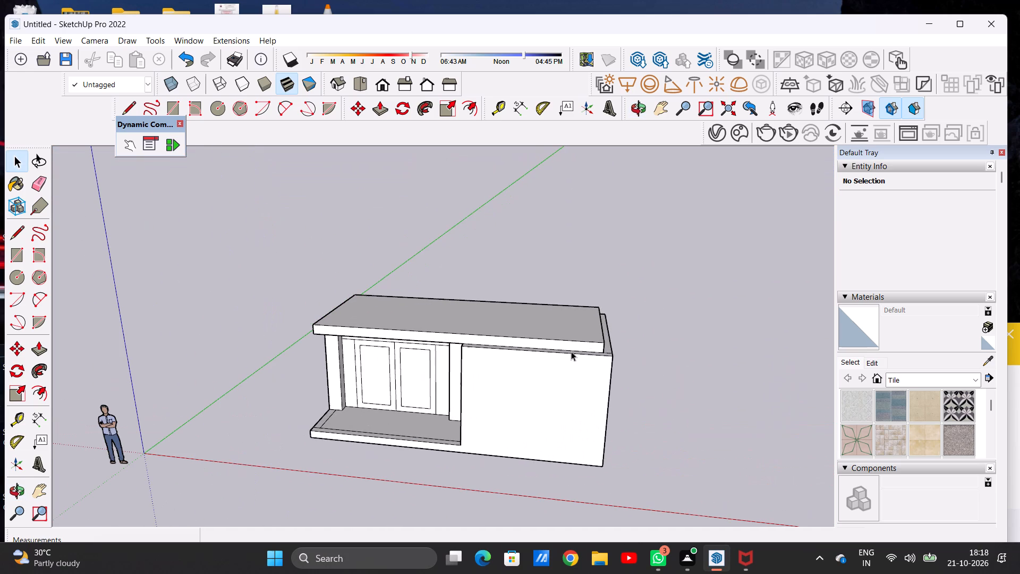
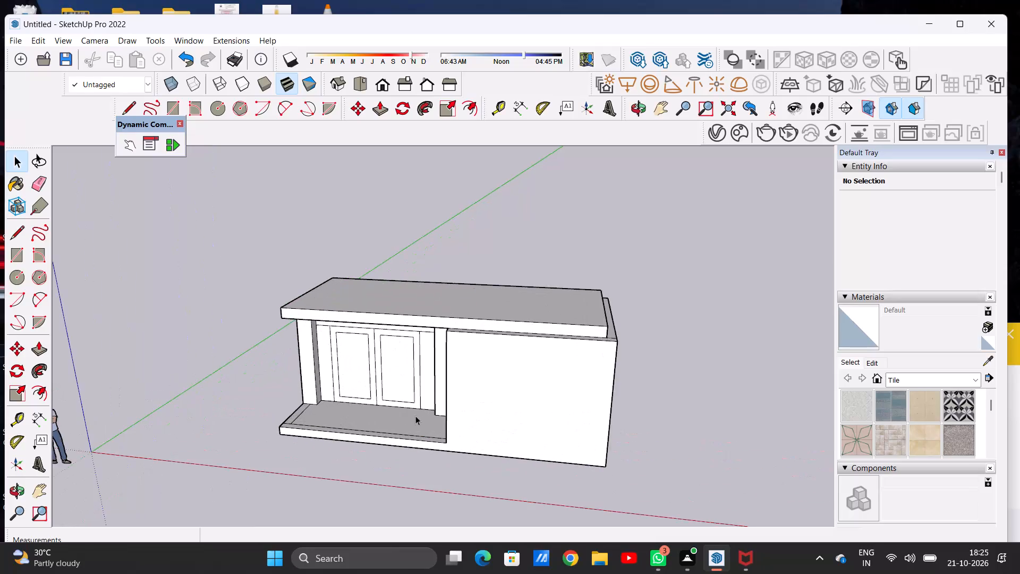
# Examine the building from the front and from above, checking the roof slab against the tops of the surrounding walls.
pyautogui.moveTo(420, 415); pyautogui.dragTo(431, 350, button='middle')
pyautogui.scroll(1, 423, 395)
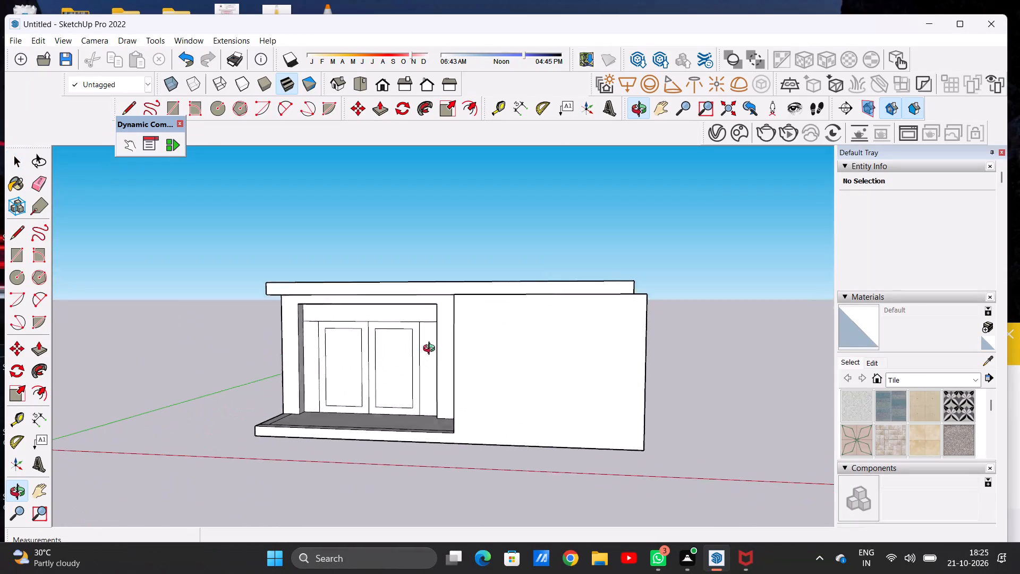
pyautogui.moveTo(431, 350); pyautogui.dragTo(431, 349, button='middle')
pyautogui.scroll(2, 431, 349)
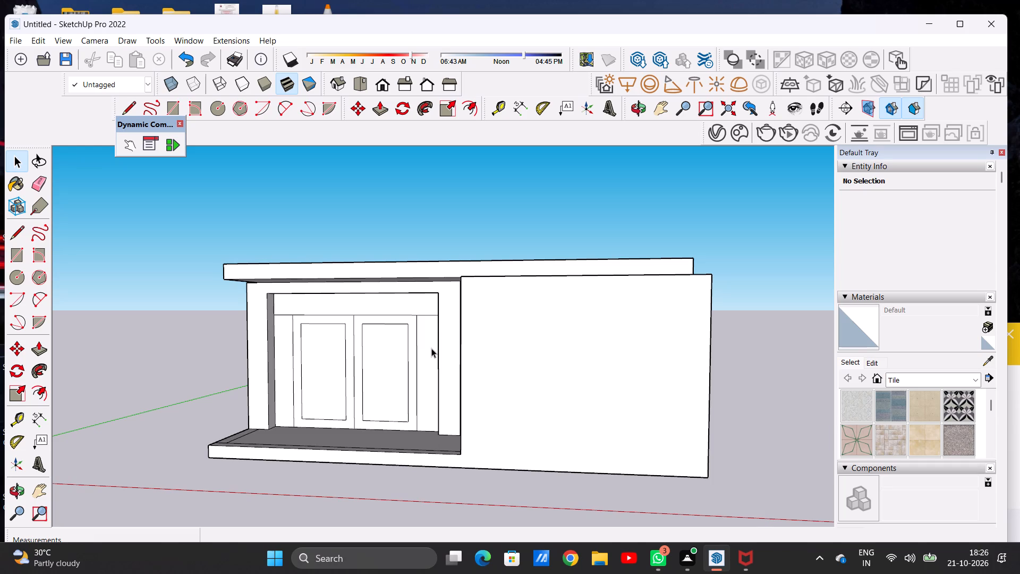
pyautogui.scroll(-2, 563, 414)
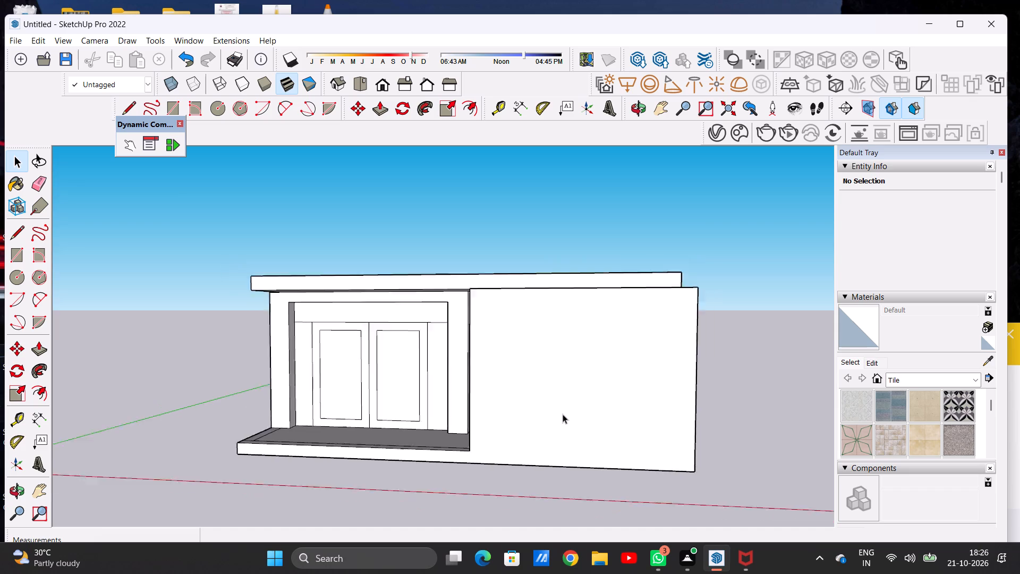
pyautogui.scroll(-3, 563, 414)
pyautogui.scroll(5, 538, 376)
pyautogui.moveTo(498, 342); pyautogui.dragTo(561, 419, button='middle')
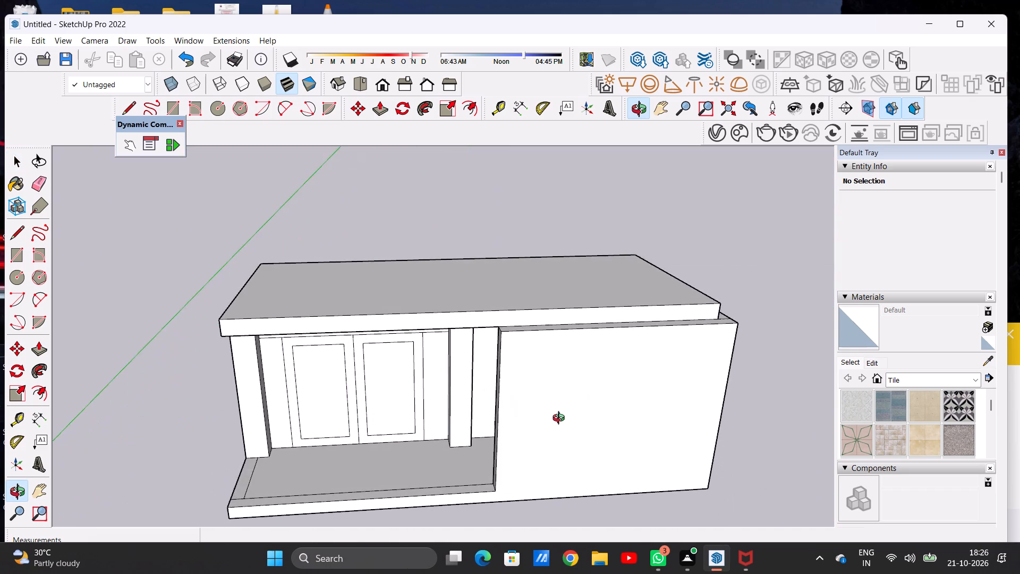
pyautogui.moveTo(561, 419); pyautogui.dragTo(510, 415, button='middle')
pyautogui.scroll(-5, 510, 415)
pyautogui.moveTo(506, 400); pyautogui.dragTo(534, 417, button='middle')
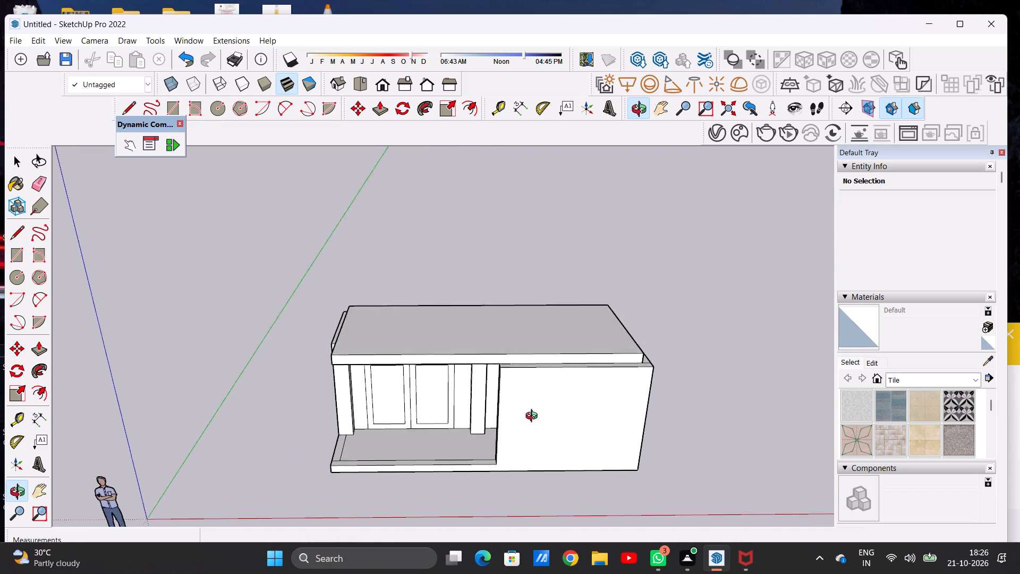
pyautogui.moveTo(534, 417); pyautogui.dragTo(541, 442, button='middle')
pyautogui.scroll(6, 541, 433)
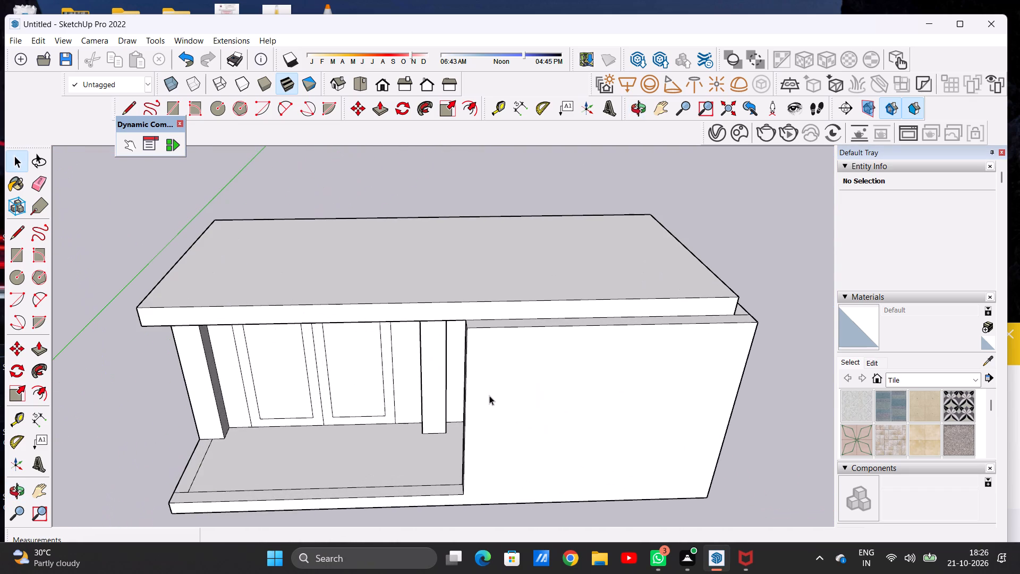
pyautogui.scroll(-8, 488, 396)
pyautogui.scroll(4, 509, 398)
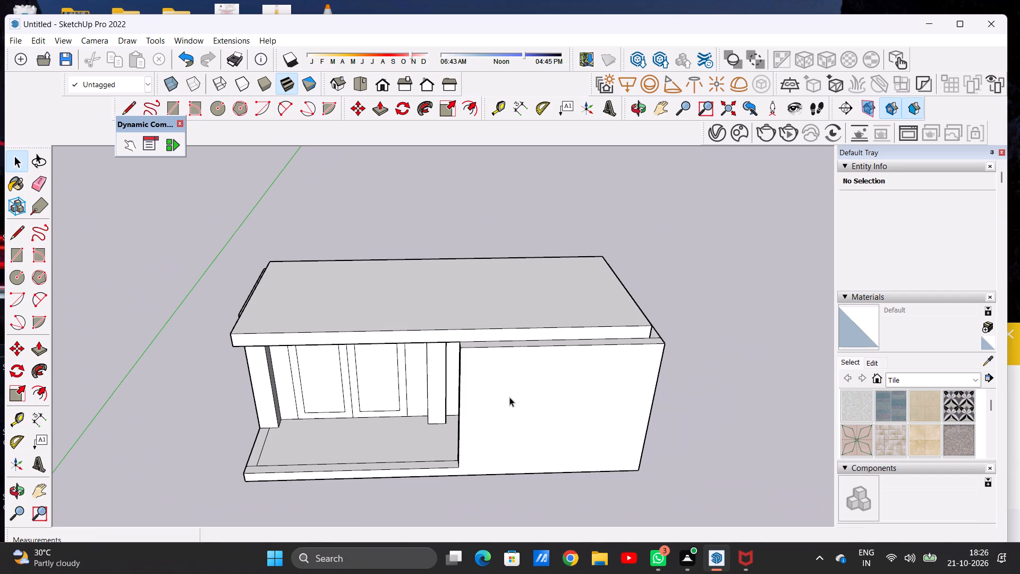
pyautogui.scroll(-3, 500, 409)
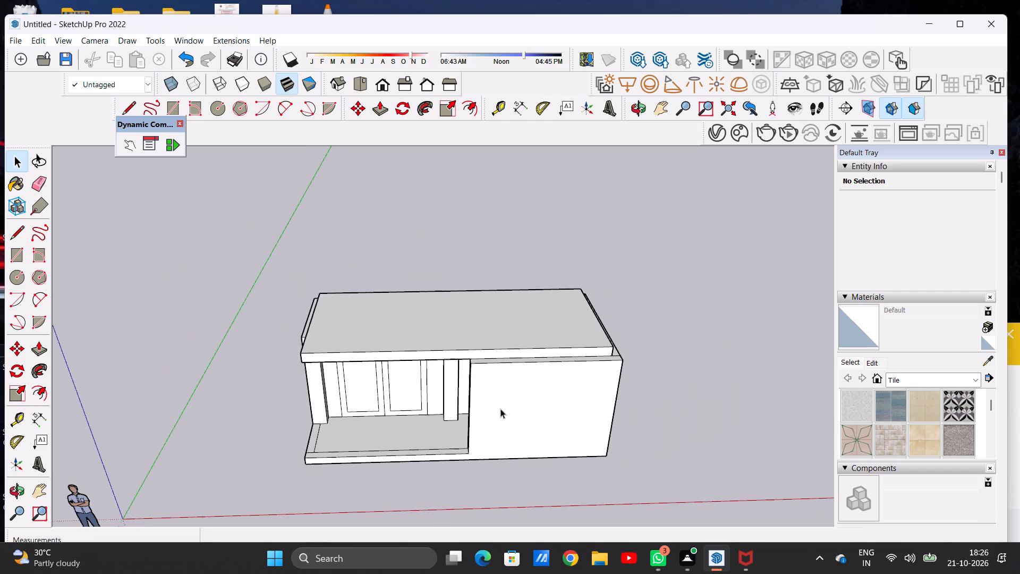
pyautogui.moveTo(537, 383); pyautogui.dragTo(523, 429, button='middle')
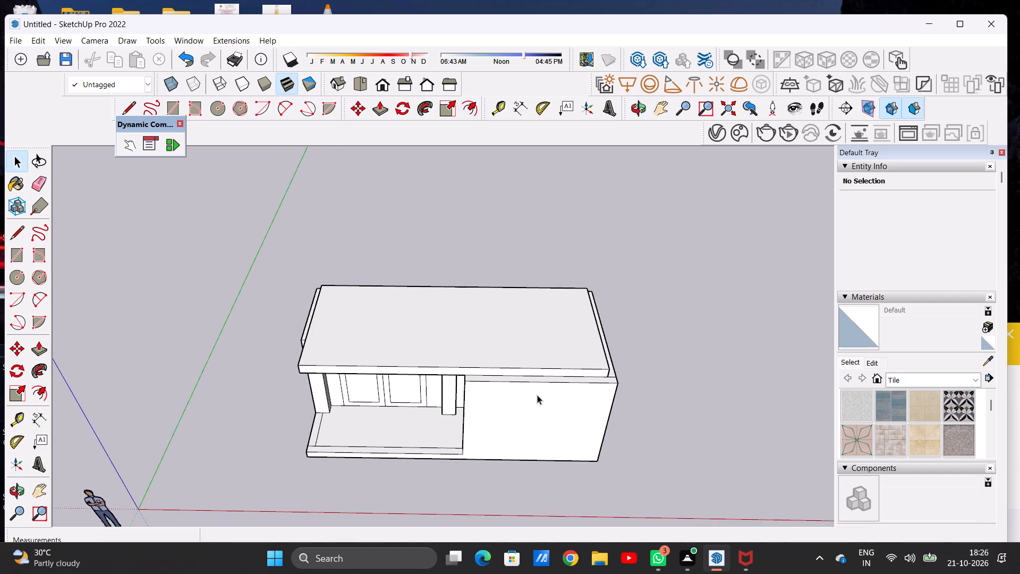
# Push/Pull the exposed wall top along the roof slab's back and sides up 10' to form the upper-storey walls.
pyautogui.scroll(5, 542, 389)
pyautogui.moveTo(597, 384); pyautogui.dragTo(550, 382, button='middle')
pyautogui.press('p')
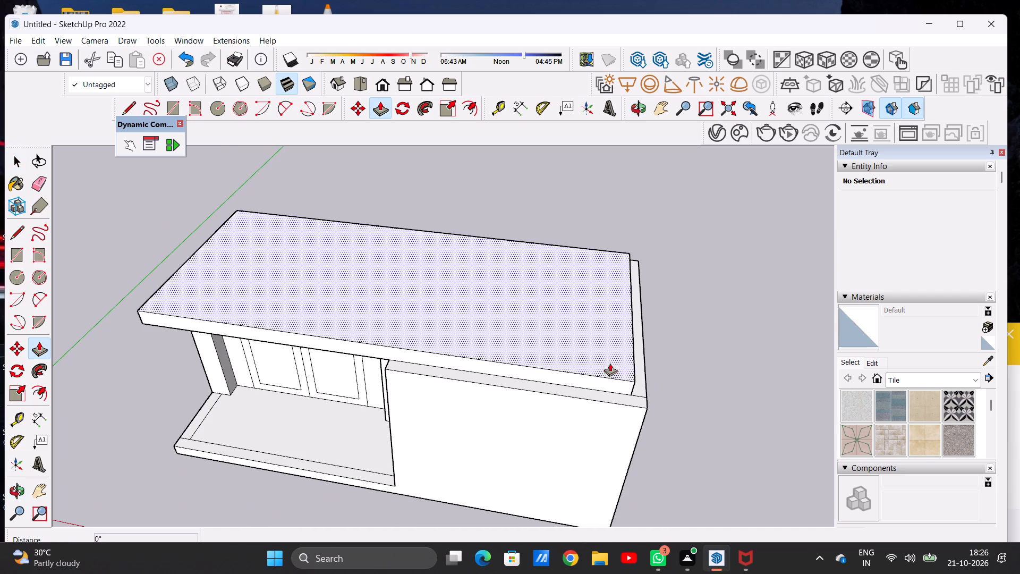
pyautogui.scroll(7, 635, 372)
pyautogui.click(650, 399)
pyautogui.scroll(-9, 633, 366)
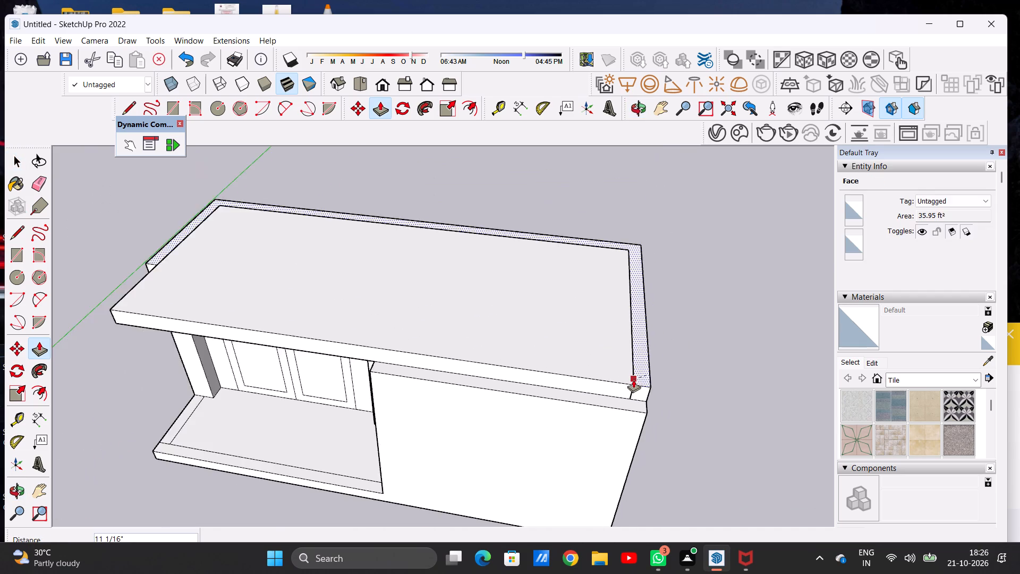
pyautogui.scroll(-5, 633, 379)
pyautogui.moveTo(669, 298); pyautogui.dragTo(677, 210, button='middle')
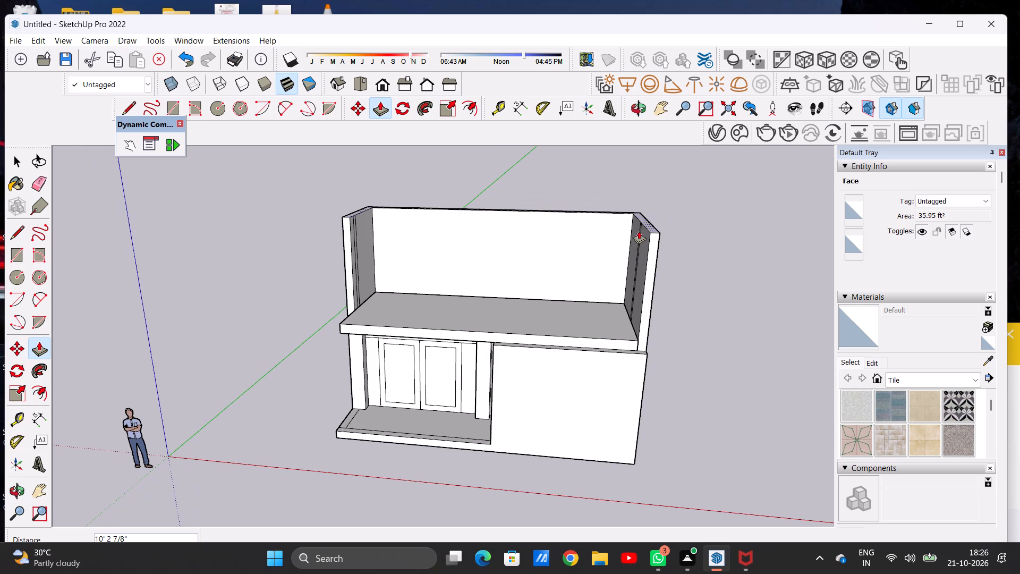
pyautogui.write("10'")
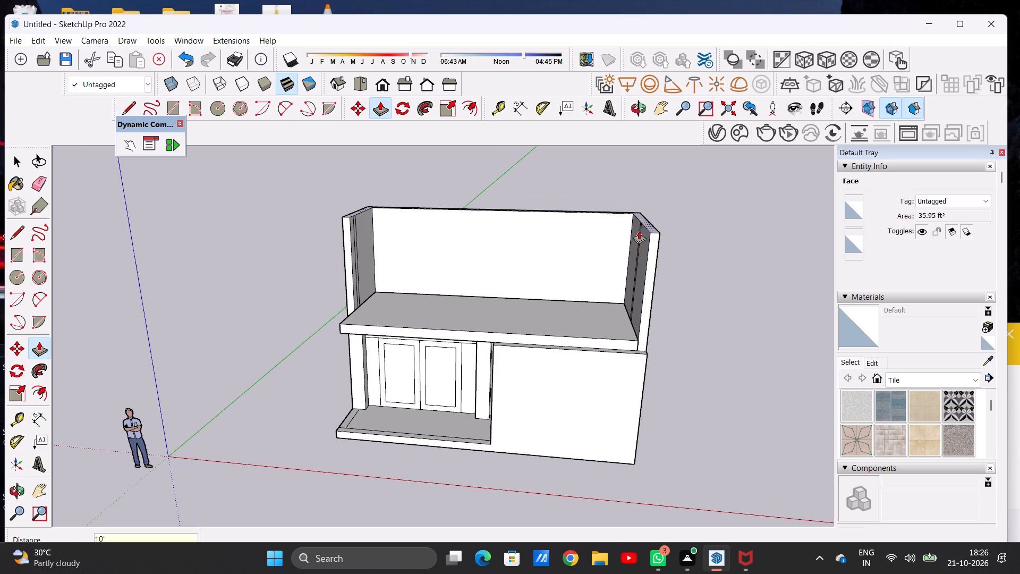
pyautogui.press('Return')
pyautogui.press('space')
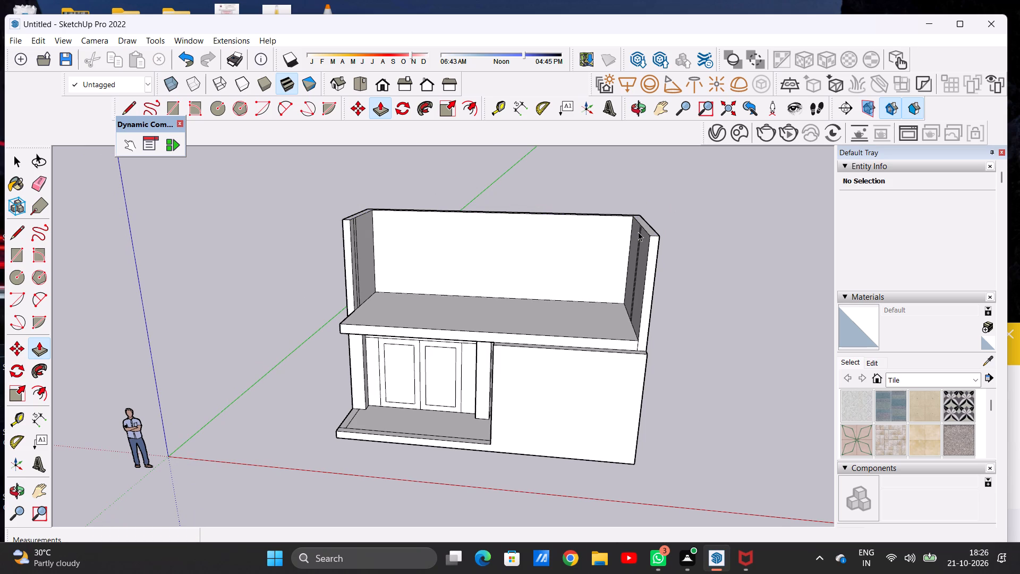
# Extend the roof slab's porch-side end face outward 9" to align with the outer face of the side wall.
pyautogui.scroll(4, 418, 389)
pyautogui.moveTo(392, 379); pyautogui.dragTo(449, 373, button='middle')
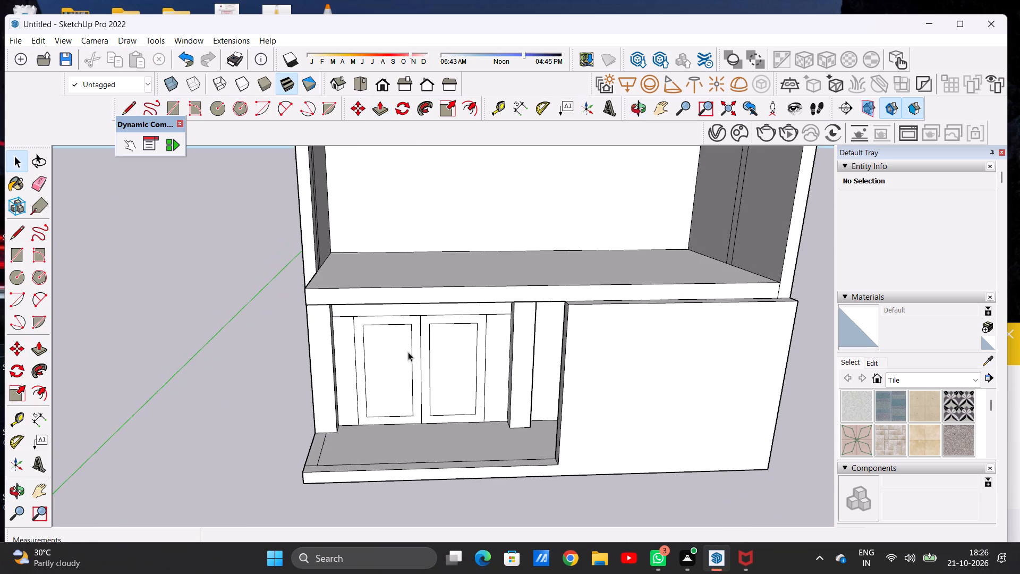
pyautogui.scroll(-9, 376, 385)
pyautogui.scroll(-1, 462, 315)
pyautogui.scroll(4, 462, 315)
pyautogui.moveTo(466, 307); pyautogui.dragTo(460, 398, button='middle')
pyautogui.scroll(5, 461, 362)
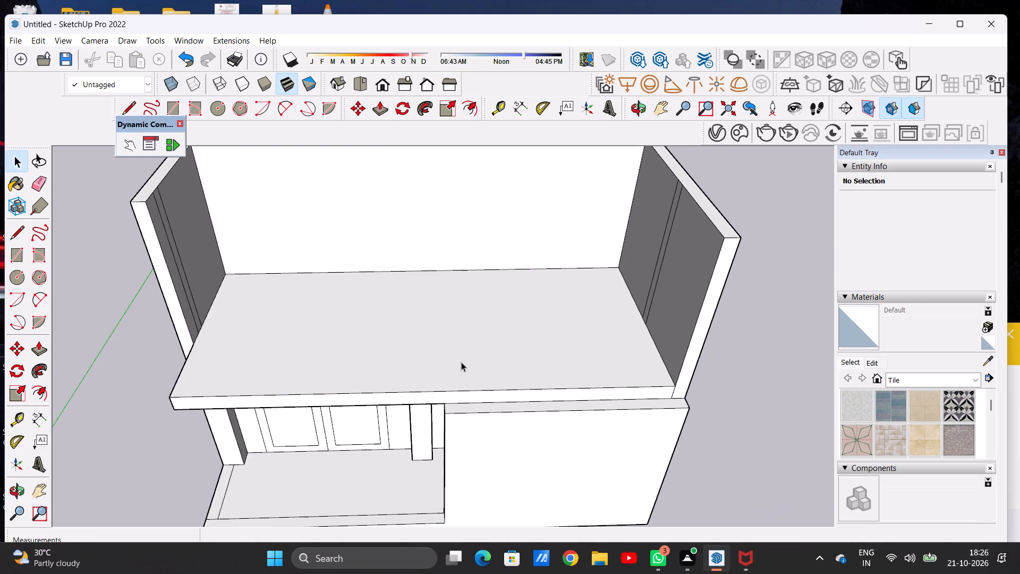
pyautogui.moveTo(467, 315); pyautogui.dragTo(466, 344, button='middle')
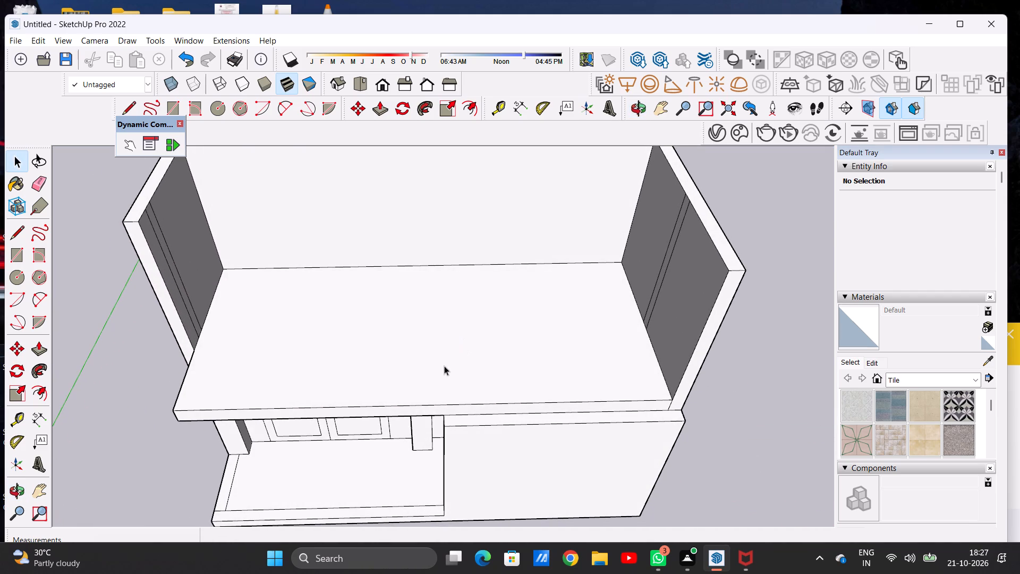
pyautogui.moveTo(223, 335); pyautogui.dragTo(388, 237, button='middle')
pyautogui.scroll(-4, 389, 235)
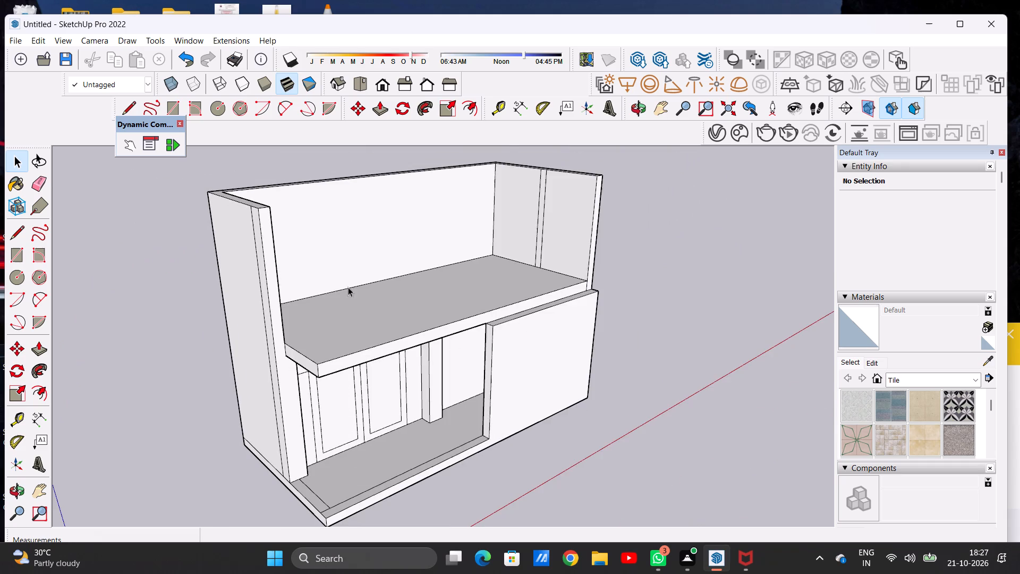
pyautogui.scroll(10, 304, 363)
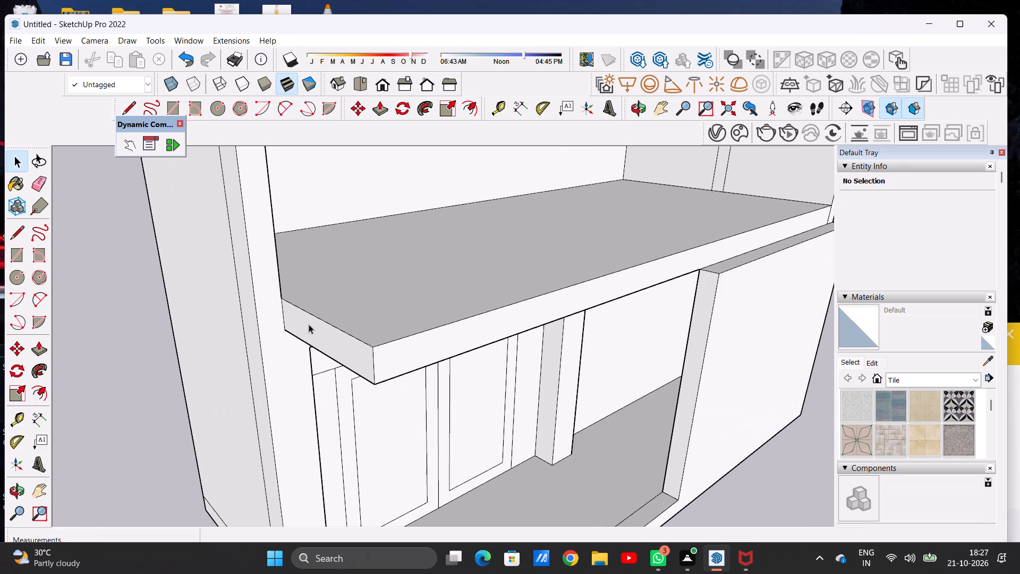
pyautogui.press('p')
pyautogui.scroll(6, 304, 317)
pyautogui.click(304, 317)
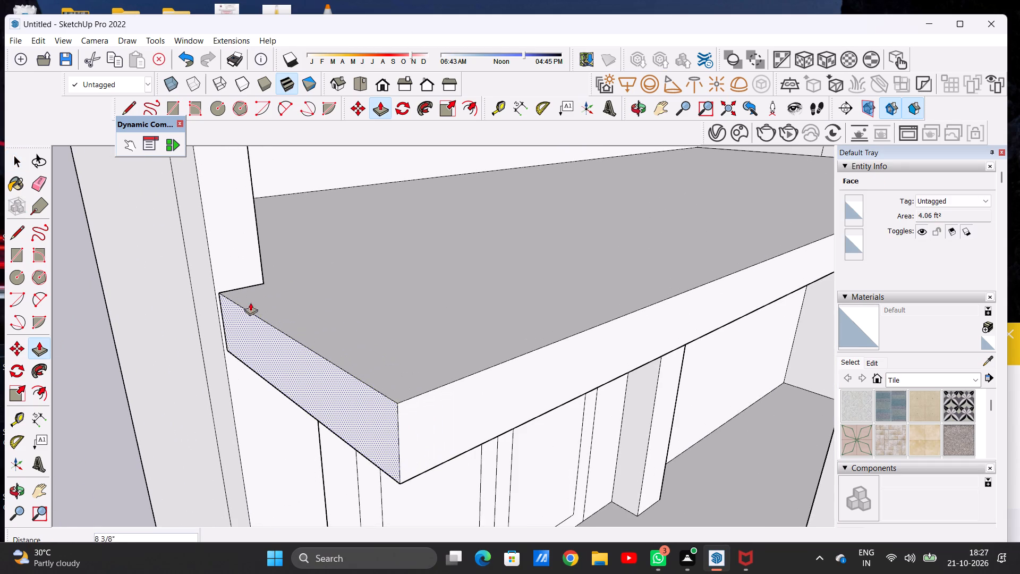
pyautogui.click(217, 287)
pyautogui.press('space')
pyautogui.scroll(-11, 335, 403)
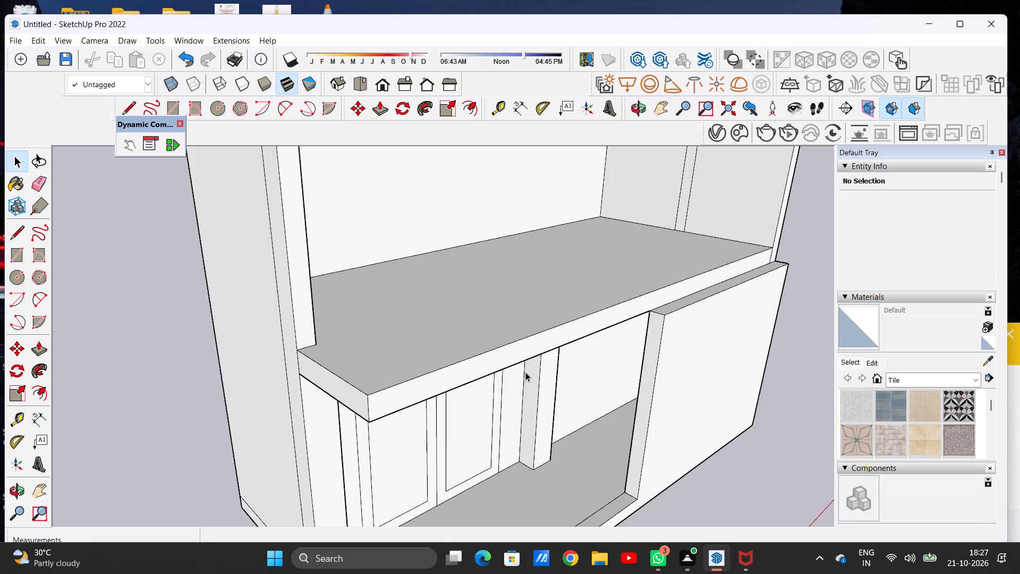
# Push/Pull the front end of the porch-side upper wall forward about 4' 4 7/8" to the slab's front edge.
pyautogui.moveTo(390, 372); pyautogui.dragTo(242, 365, button='middle')
pyautogui.scroll(-11, 287, 351)
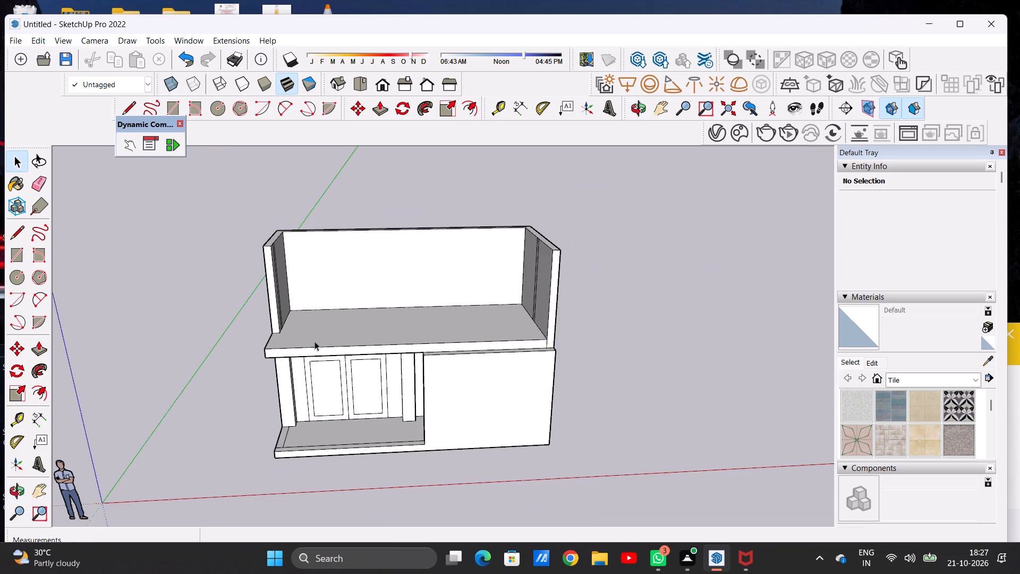
pyautogui.moveTo(326, 297); pyautogui.dragTo(306, 403, button='middle')
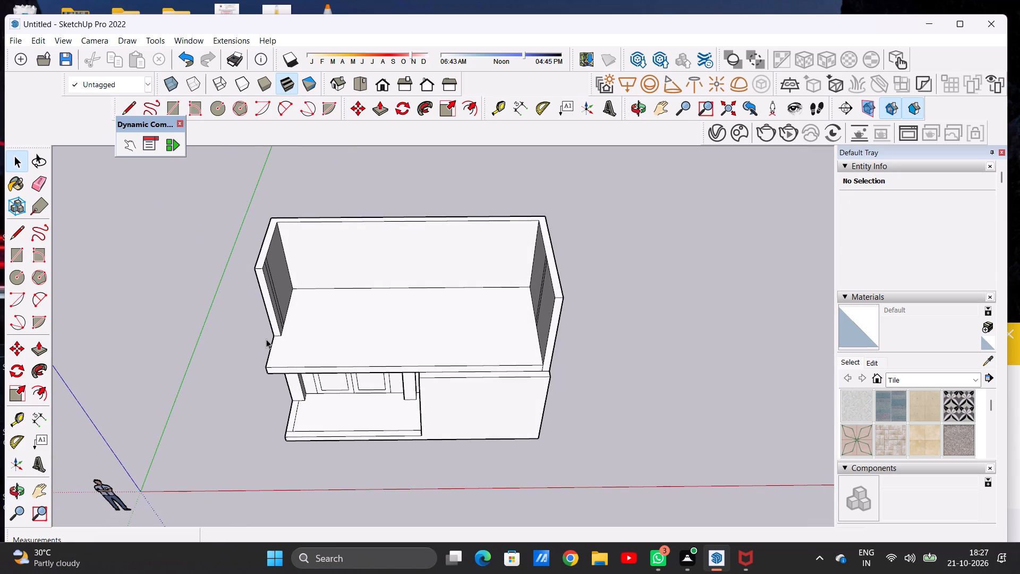
pyautogui.scroll(1, 275, 332)
pyautogui.moveTo(307, 341); pyautogui.dragTo(286, 254, button='middle')
pyautogui.scroll(3, 265, 234)
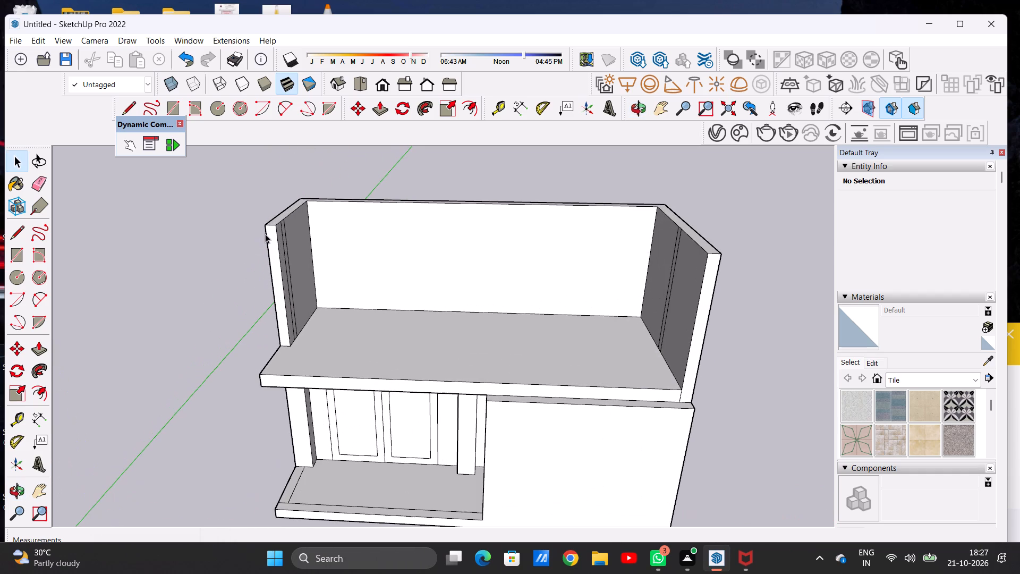
pyautogui.press('p')
pyautogui.scroll(5, 266, 231)
pyautogui.click(275, 230)
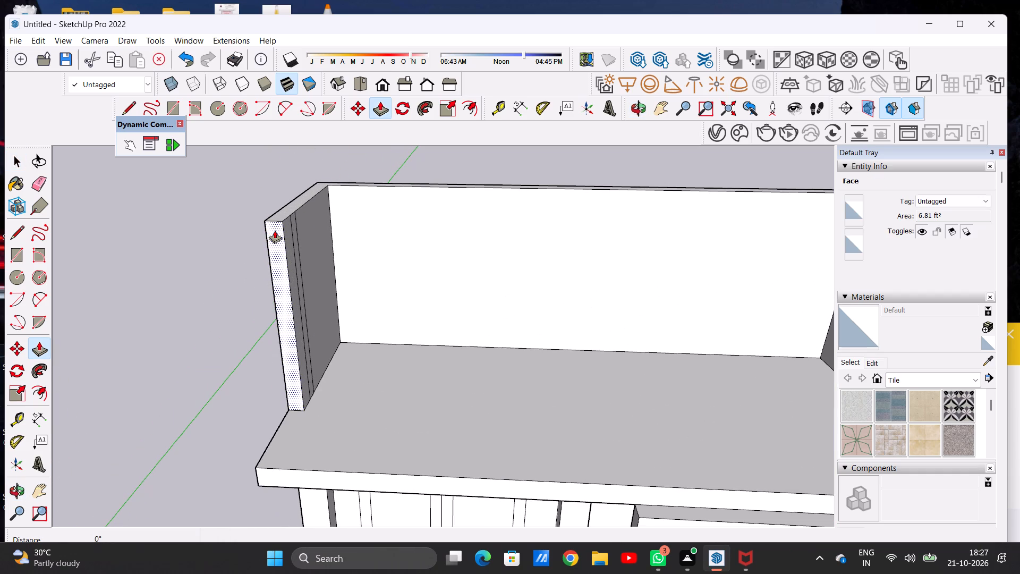
pyautogui.scroll(-9, 259, 285)
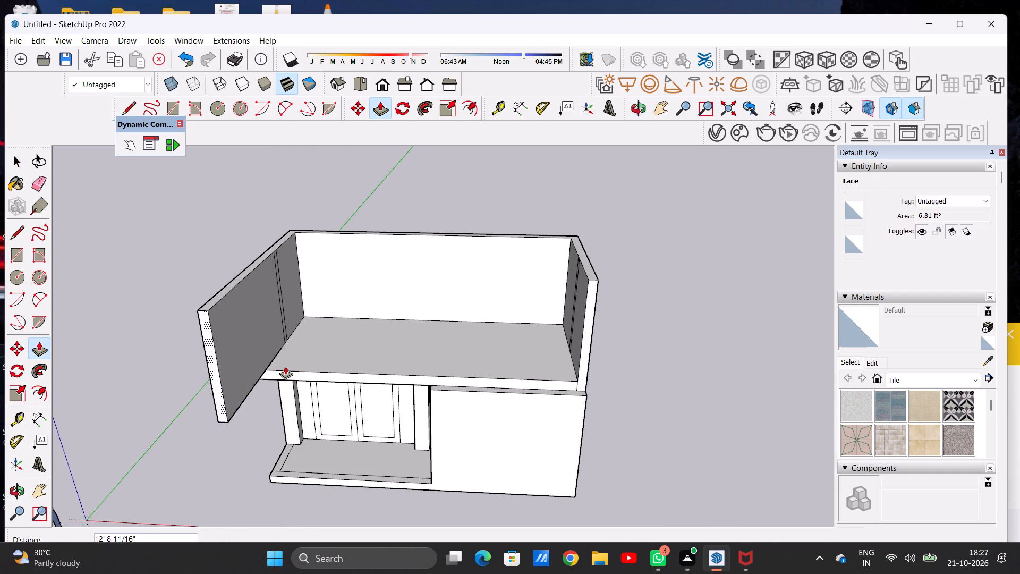
pyautogui.click(324, 373)
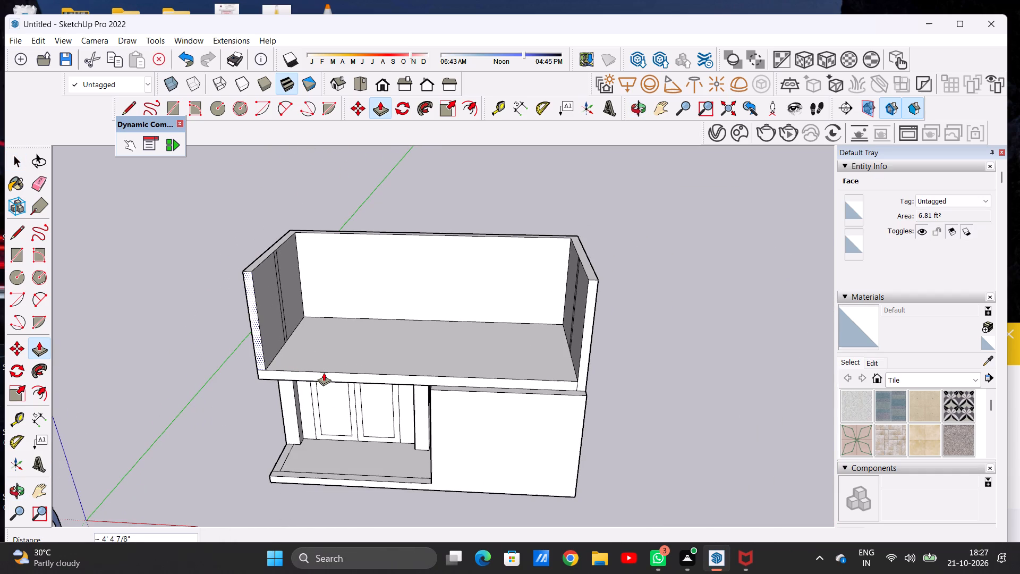
pyautogui.press('space')
# Examine the two-storey building from the front and above, checking the upper walls, slab edge and open front.
pyautogui.scroll(-5, 407, 322)
pyautogui.moveTo(390, 331); pyautogui.dragTo(397, 306, button='middle')
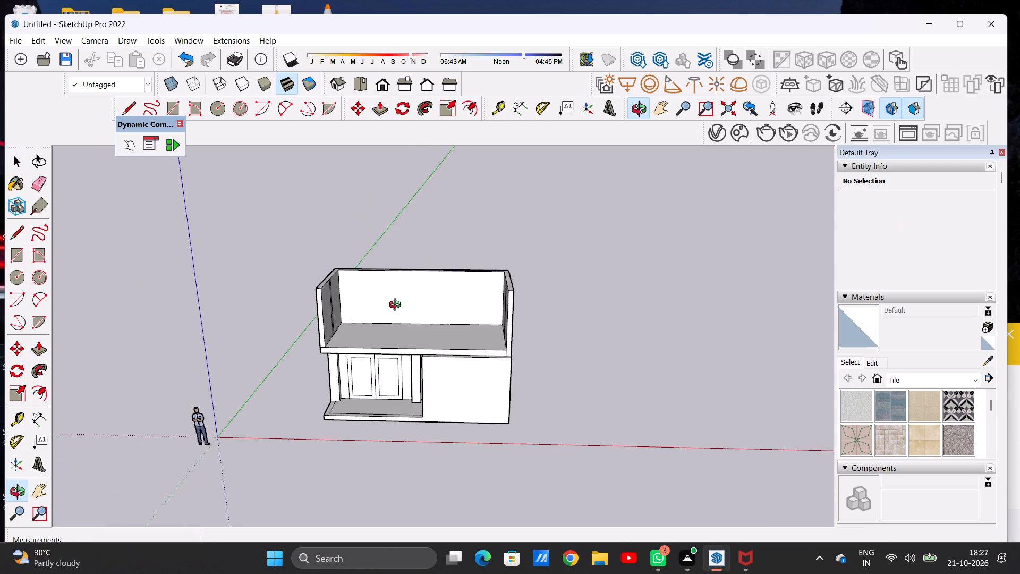
pyautogui.moveTo(397, 306); pyautogui.dragTo(394, 375, button='middle')
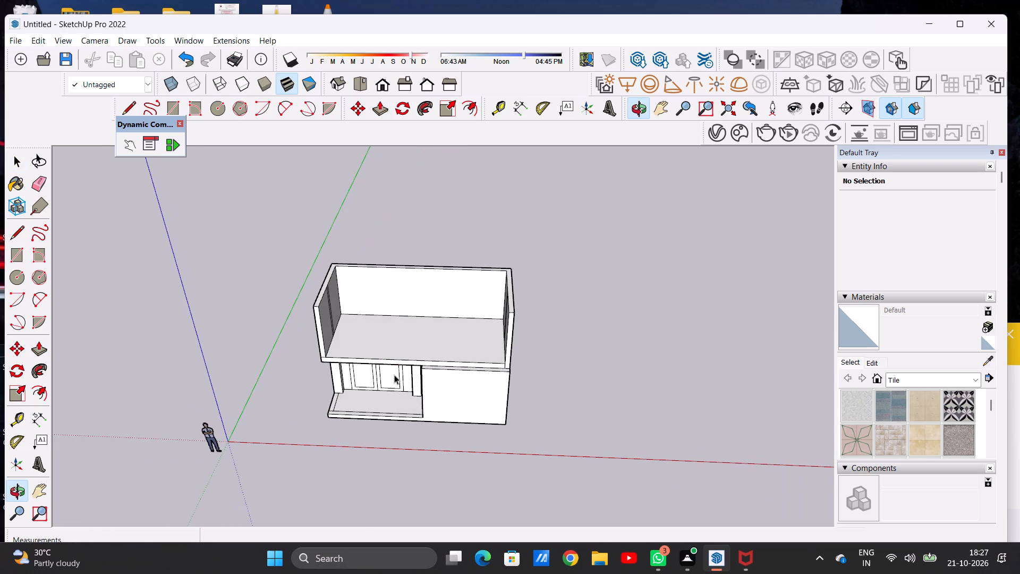
pyautogui.scroll(-2, 452, 353)
pyautogui.scroll(7, 415, 383)
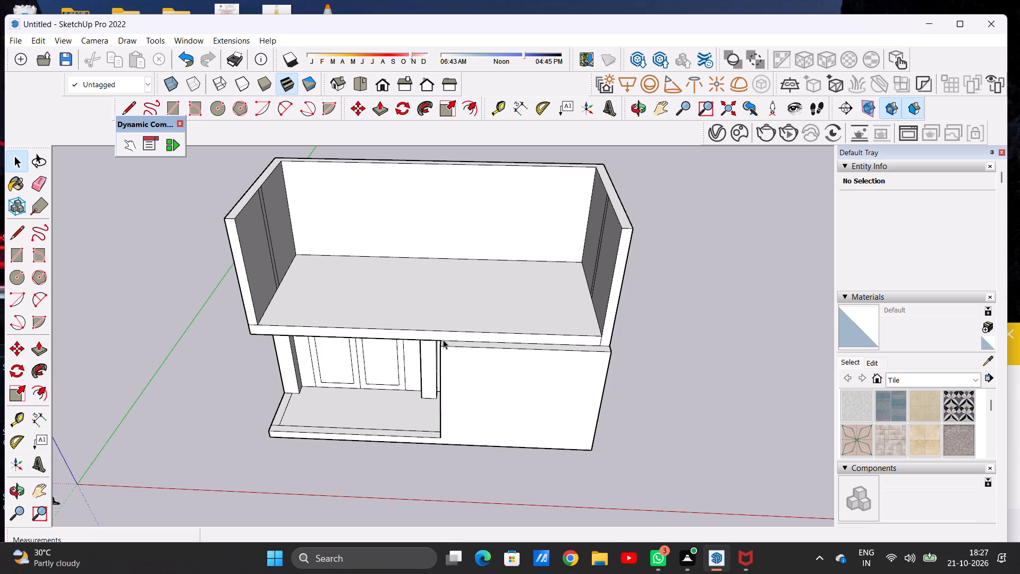
pyautogui.scroll(4, 443, 340)
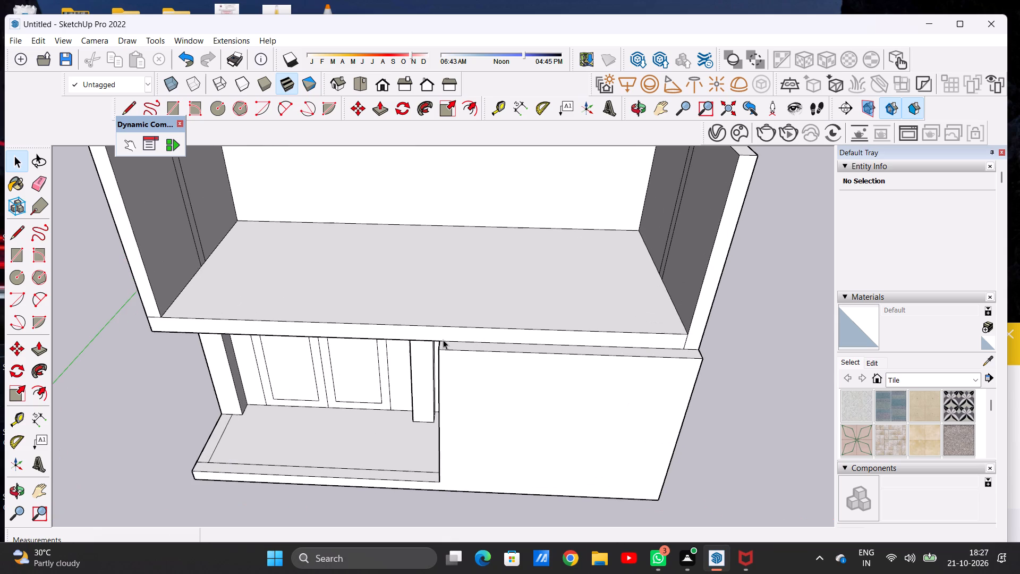
pyautogui.scroll(-4, 443, 340)
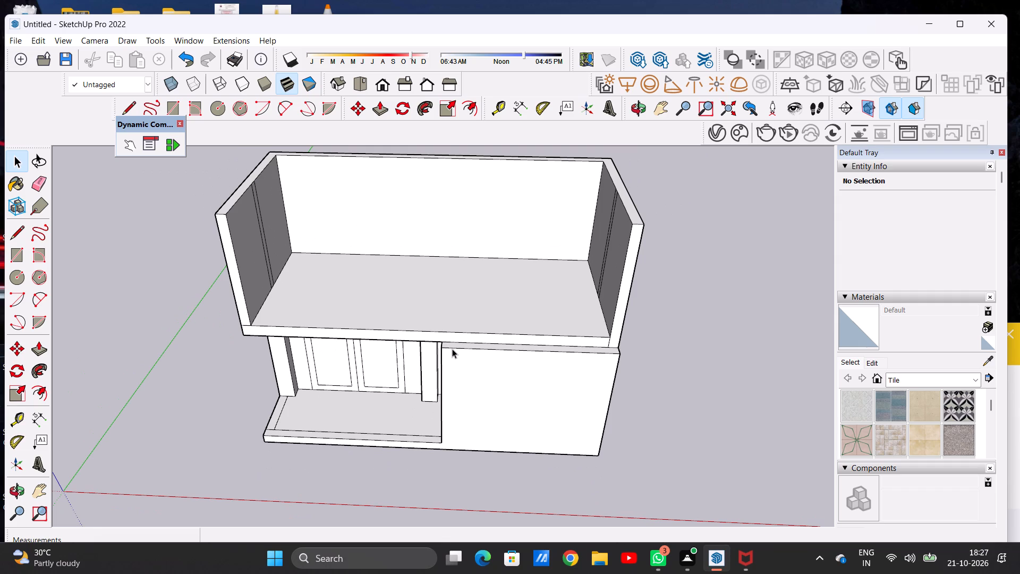
pyautogui.scroll(-3, 470, 376)
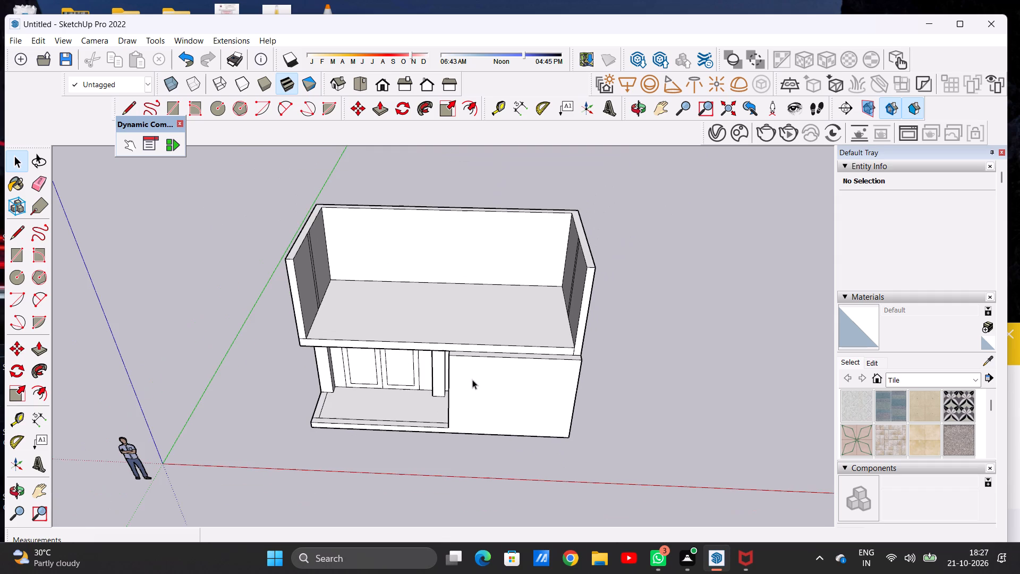
pyautogui.scroll(4, 479, 297)
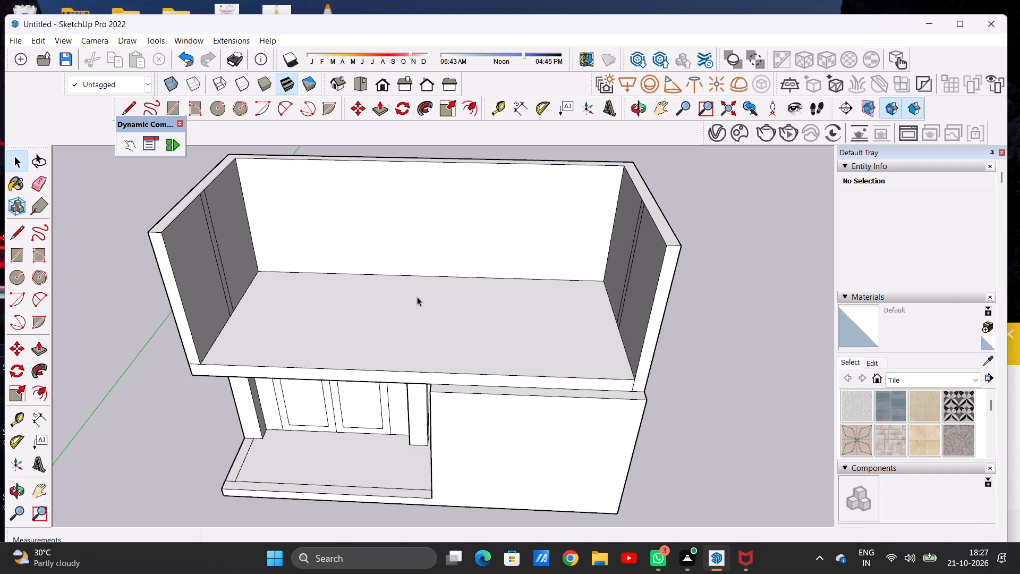
pyautogui.scroll(-5, 374, 326)
pyautogui.moveTo(408, 320); pyautogui.dragTo(477, 360, button='middle')
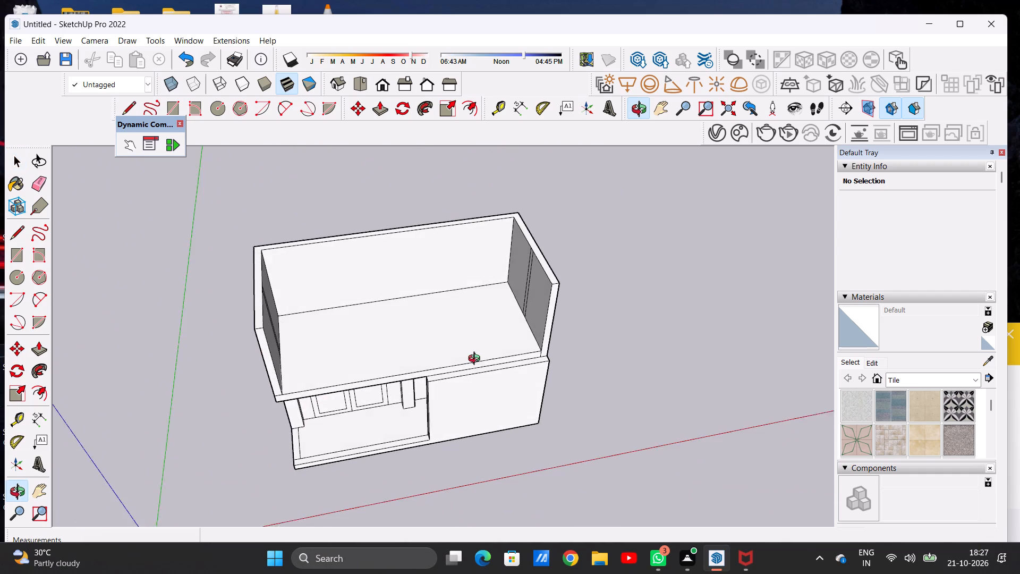
# Draw two parallel lines about 27' 1/4" long across the upper floor, joining the matching vertical seams on both side walls.
pyautogui.moveTo(477, 360); pyautogui.dragTo(485, 366, button='middle')
pyautogui.scroll(2, 502, 339)
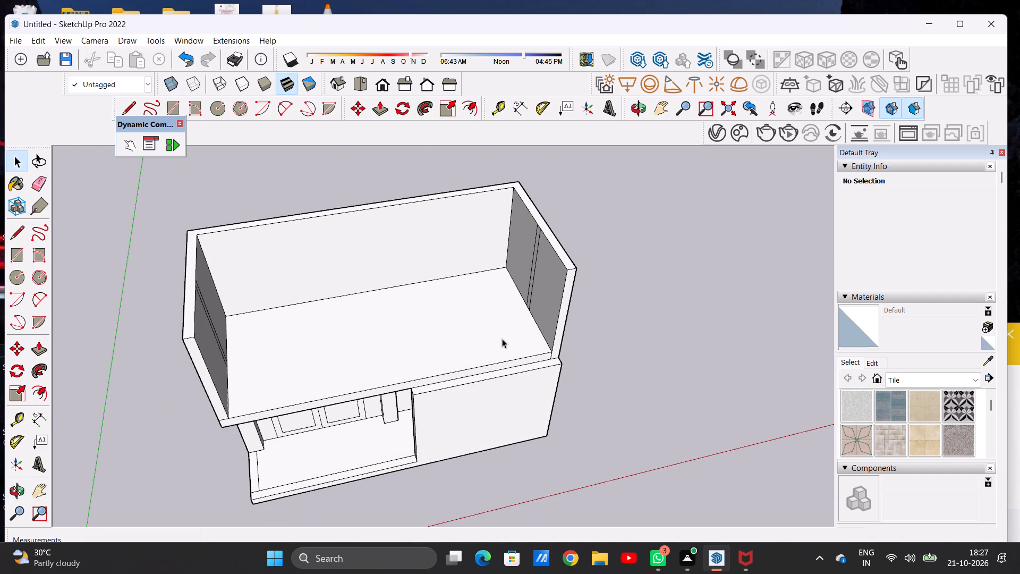
pyautogui.scroll(-2, 326, 348)
pyautogui.moveTo(385, 361); pyautogui.dragTo(281, 347, button='middle')
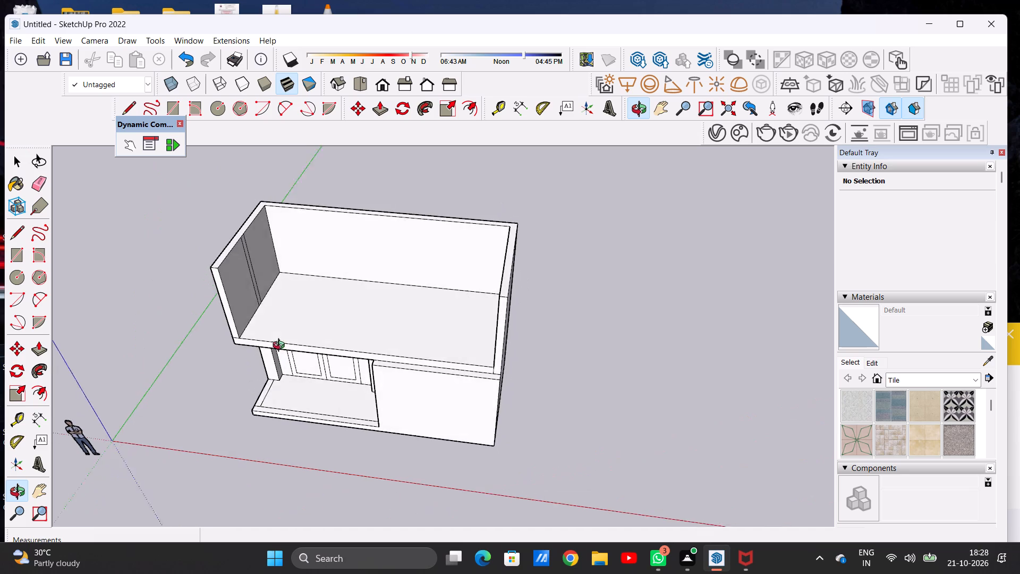
pyautogui.moveTo(281, 347); pyautogui.dragTo(273, 329, button='middle')
pyautogui.scroll(7, 270, 291)
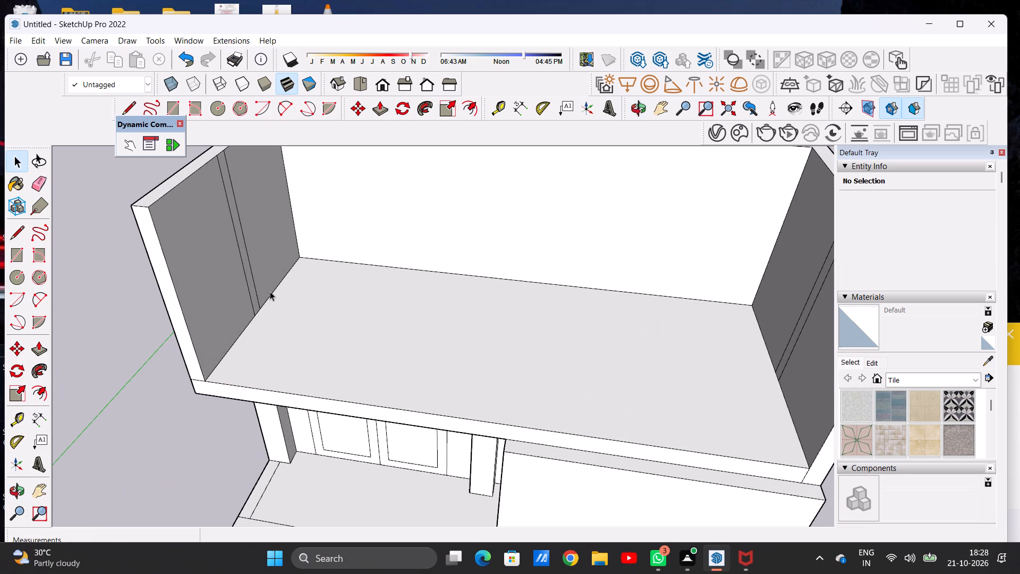
pyautogui.press('l')
pyautogui.scroll(6, 262, 297)
pyautogui.click(262, 316)
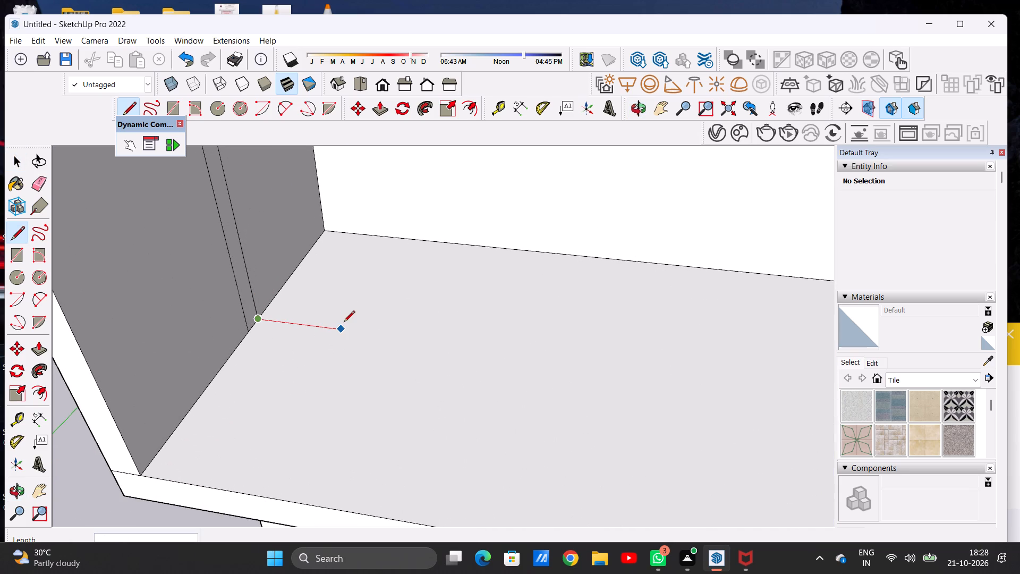
pyautogui.scroll(-3, 344, 325)
pyautogui.scroll(1, 344, 325)
pyautogui.scroll(-10, 344, 325)
pyautogui.scroll(-1, 523, 335)
pyautogui.scroll(4, 523, 335)
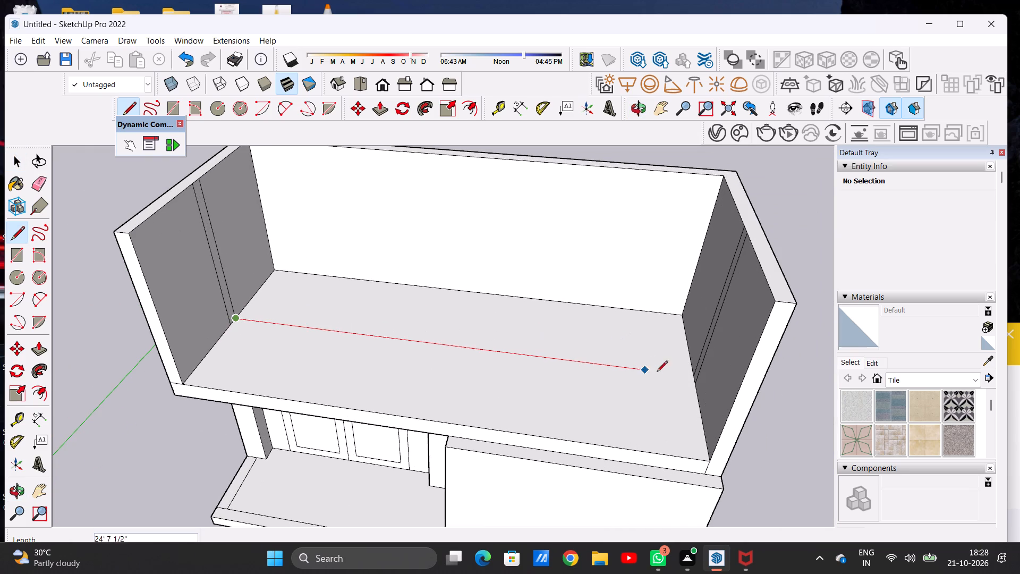
pyautogui.scroll(13, 691, 384)
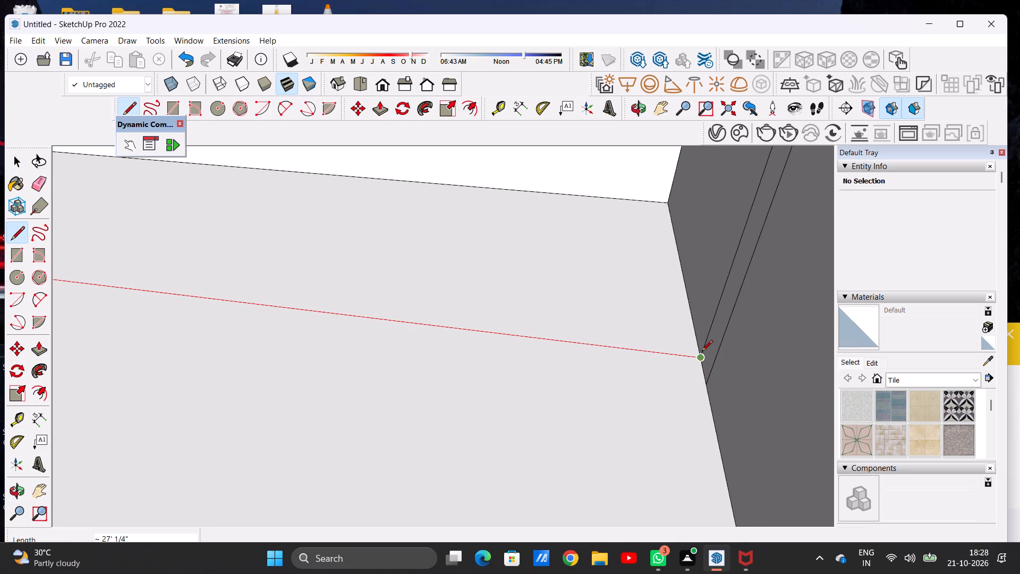
pyautogui.click(702, 352)
pyautogui.click(705, 386)
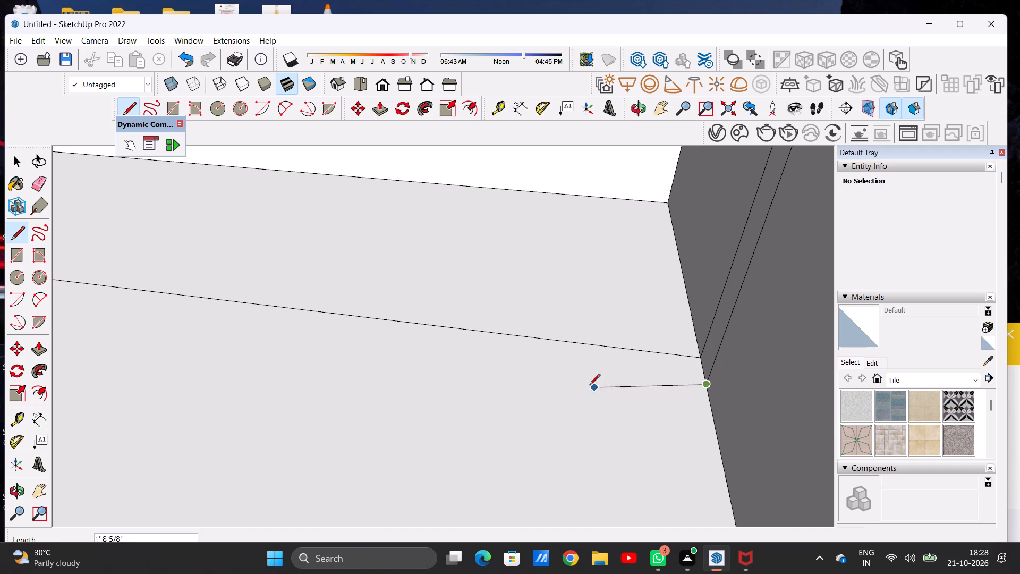
pyautogui.scroll(-11, 656, 361)
pyautogui.scroll(7, 149, 286)
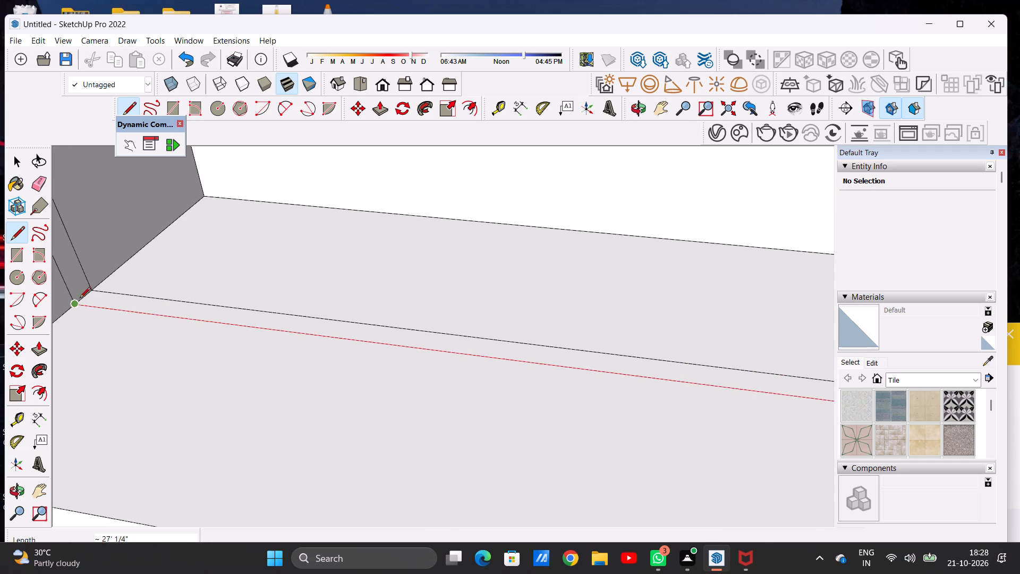
pyautogui.click(74, 302)
pyautogui.press('space')
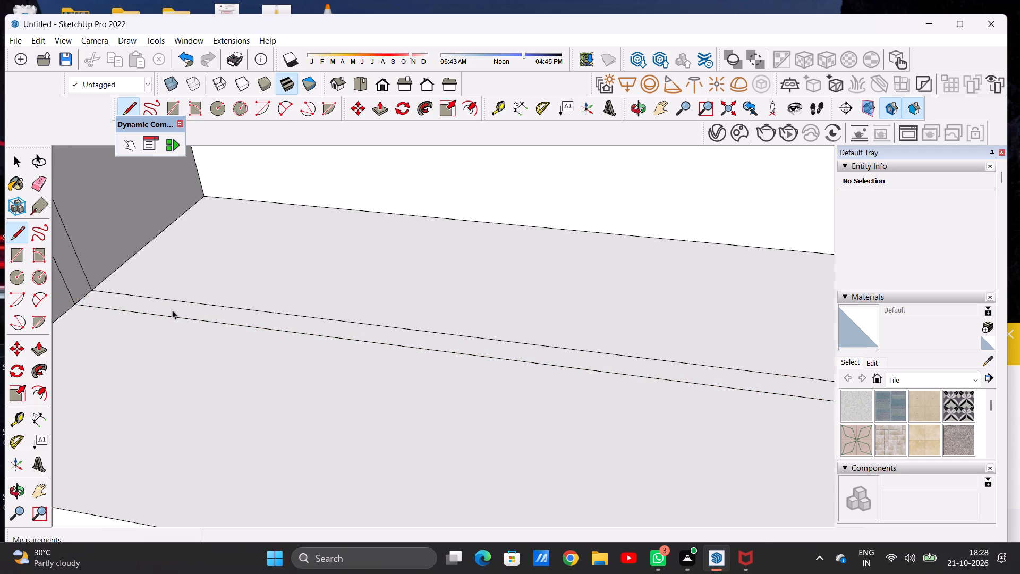
# Push/Pull the narrow floor strip between the two lines up to the top of the side walls as a cross wall.
pyautogui.scroll(-15, 282, 324)
pyautogui.moveTo(373, 325); pyautogui.dragTo(394, 286, button='middle')
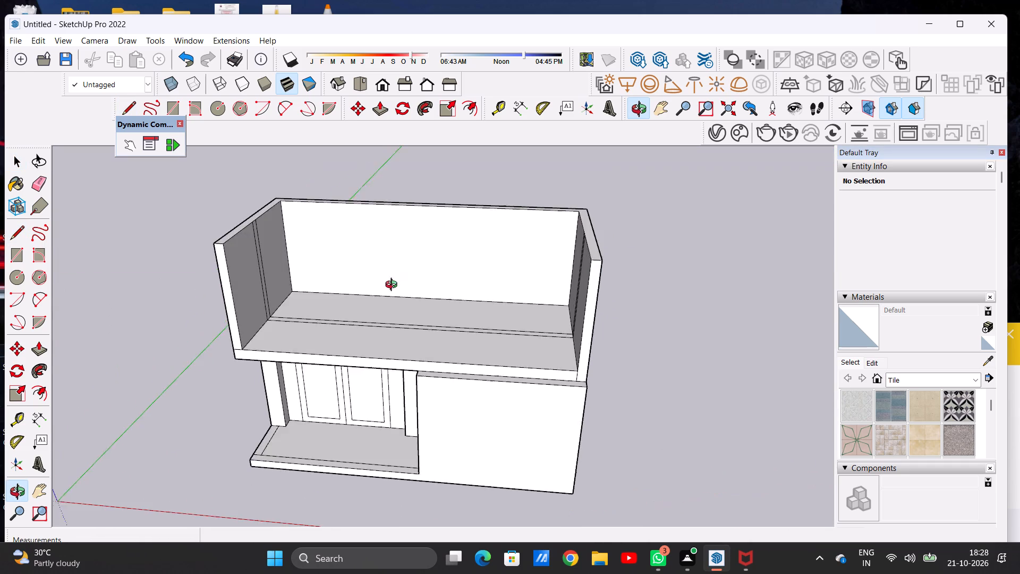
pyautogui.moveTo(394, 286); pyautogui.dragTo(427, 360, button='middle')
pyautogui.scroll(2, 552, 323)
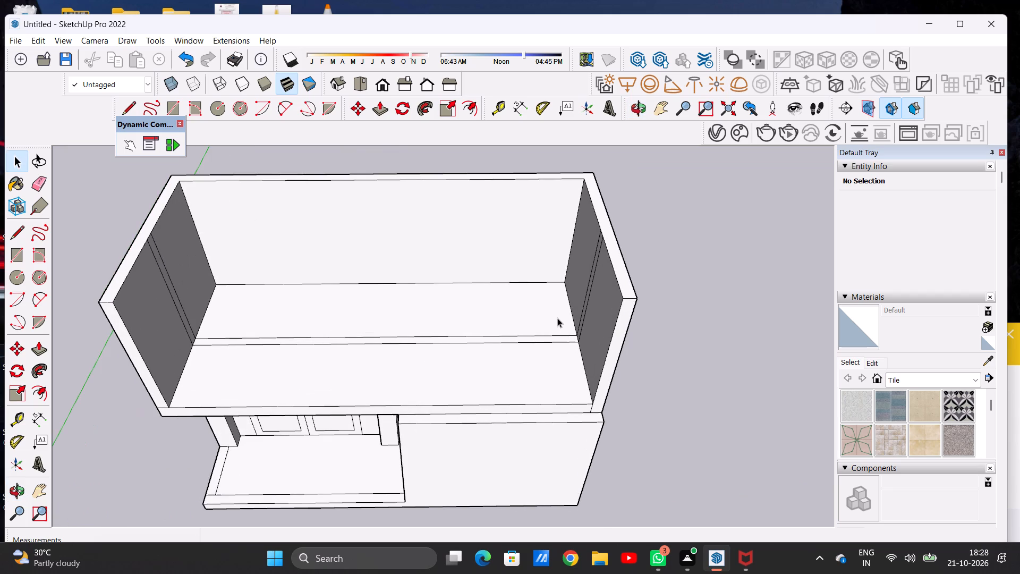
pyautogui.press('p')
pyautogui.scroll(7, 578, 333)
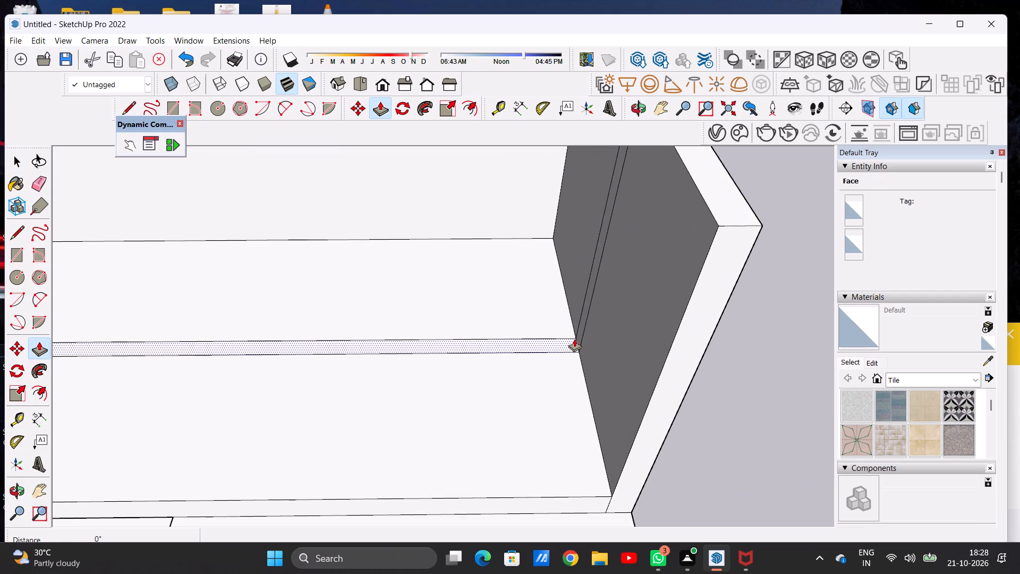
pyautogui.click(574, 339)
pyautogui.scroll(-14, 576, 294)
pyautogui.scroll(2, 605, 230)
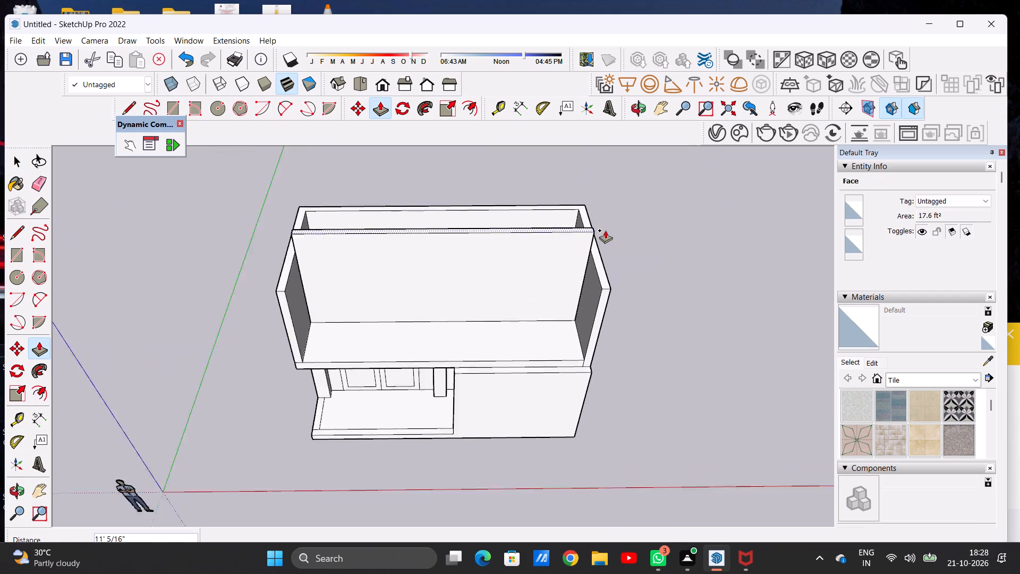
pyautogui.scroll(11, 605, 230)
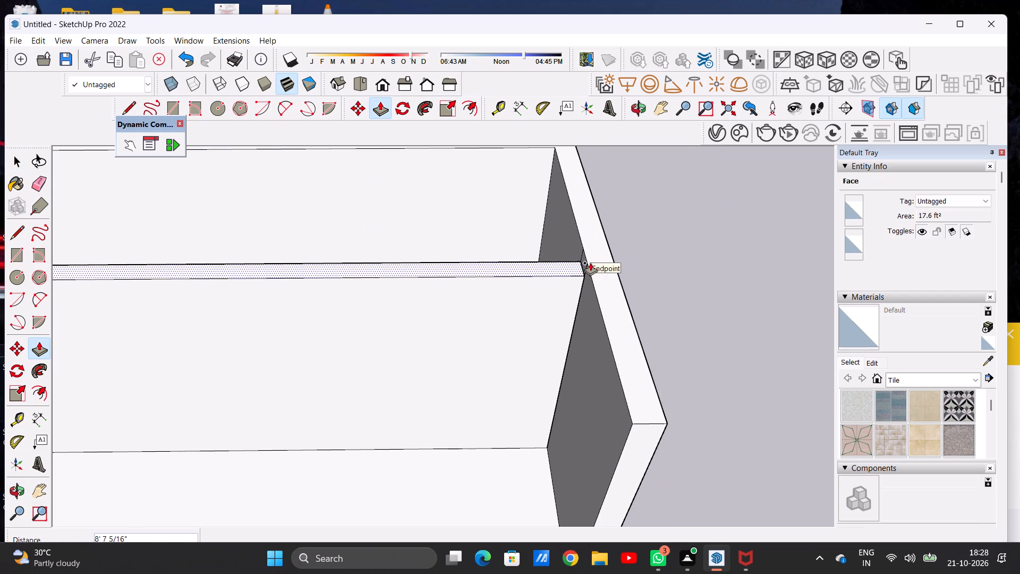
pyautogui.click(591, 263)
pyautogui.press('space')
# Examine the upper storey with its cross wall from above and from the front.
pyautogui.scroll(-16, 491, 372)
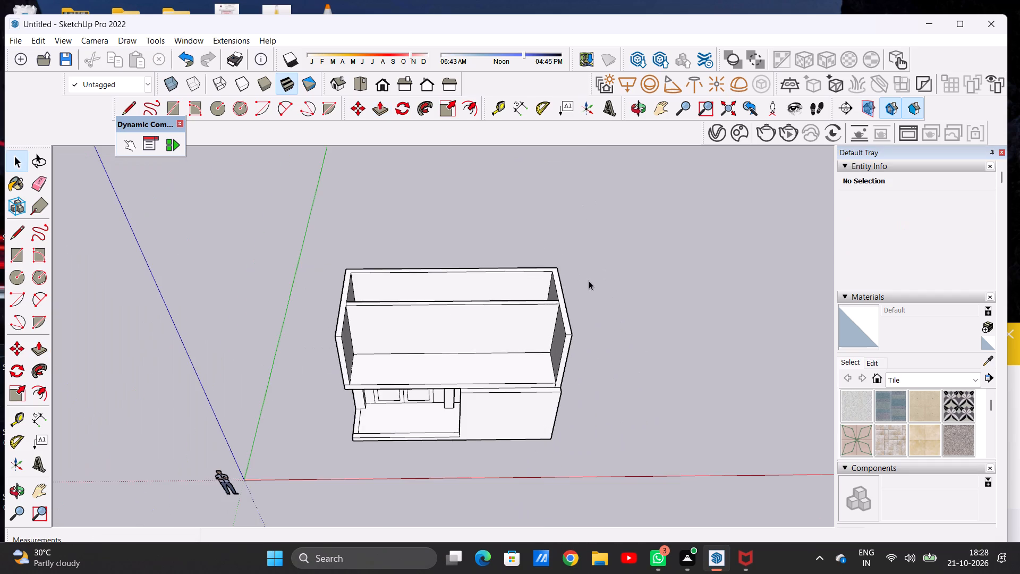
pyautogui.scroll(-1, 589, 281)
pyautogui.moveTo(481, 369); pyautogui.dragTo(471, 282, button='middle')
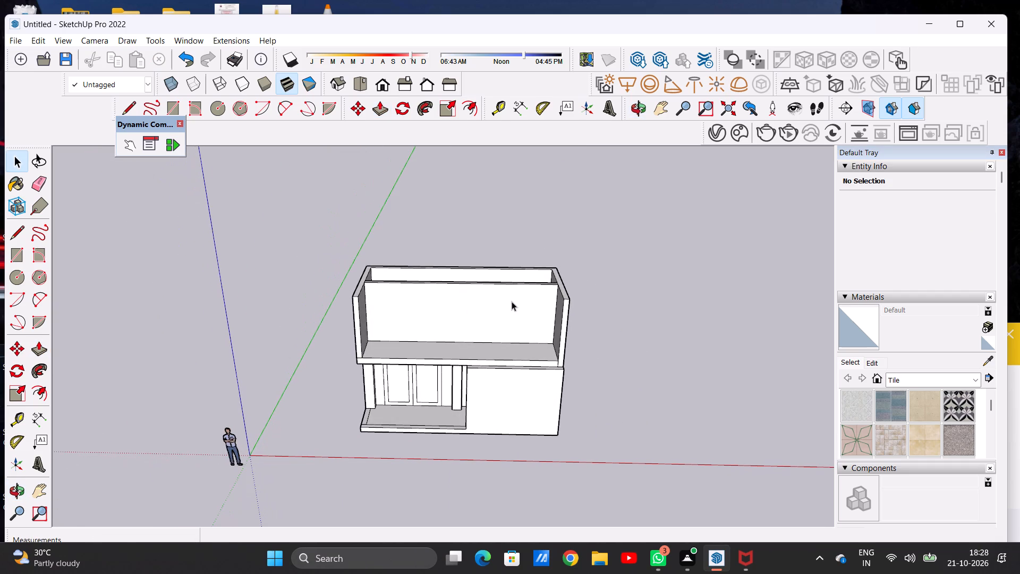
pyautogui.scroll(4, 512, 301)
pyautogui.moveTo(465, 365); pyautogui.dragTo(484, 306, button='middle')
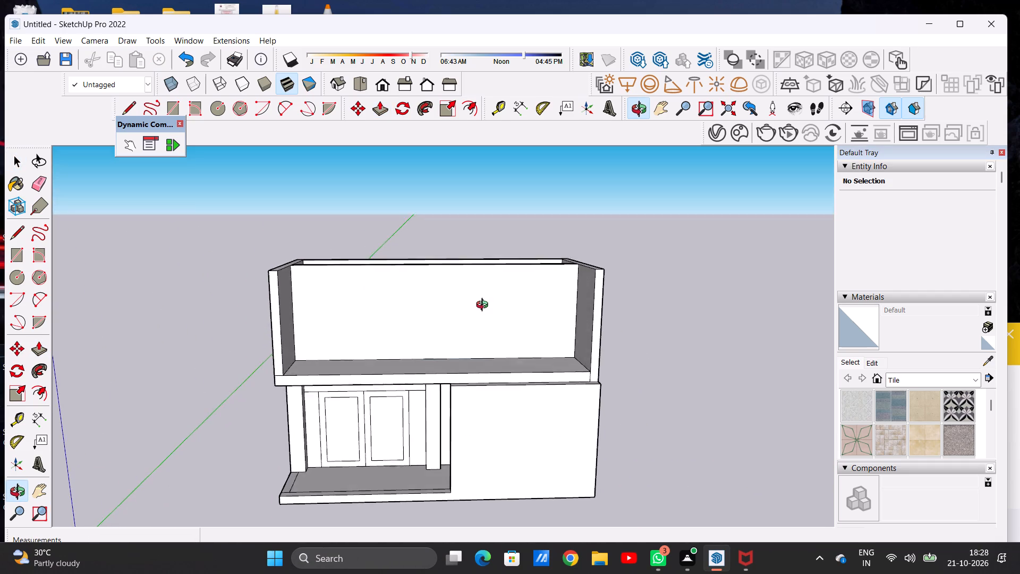
pyautogui.moveTo(484, 306); pyautogui.dragTo(471, 293, button='middle')
pyautogui.scroll(1, 471, 293)
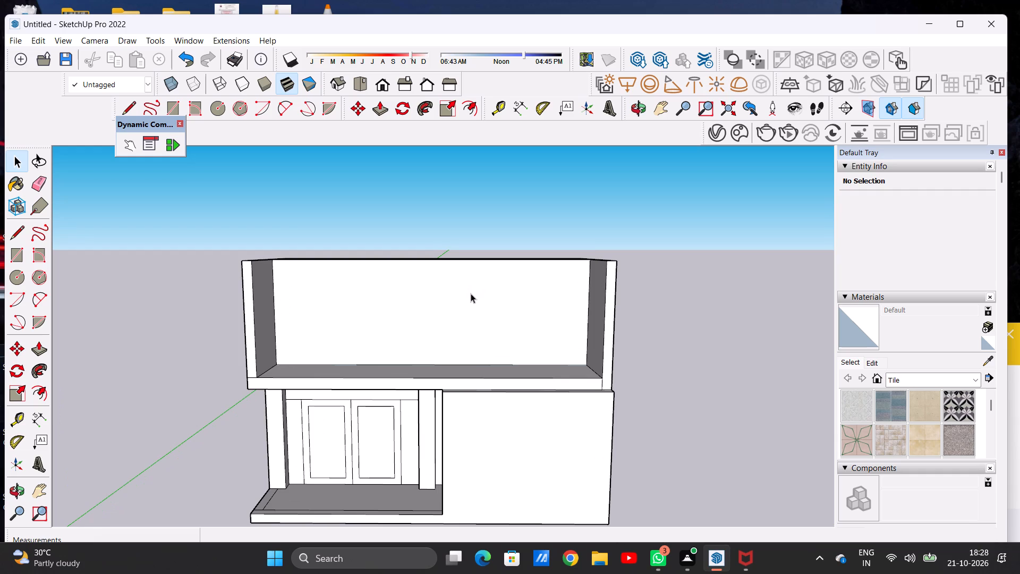
pyautogui.scroll(-3, 475, 345)
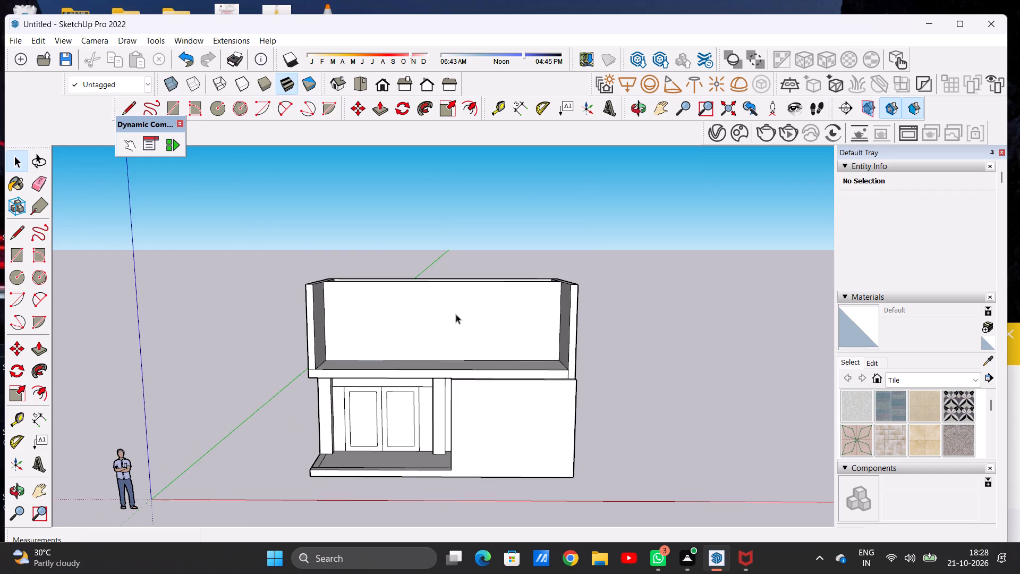
pyautogui.moveTo(455, 314); pyautogui.dragTo(469, 286, button='middle')
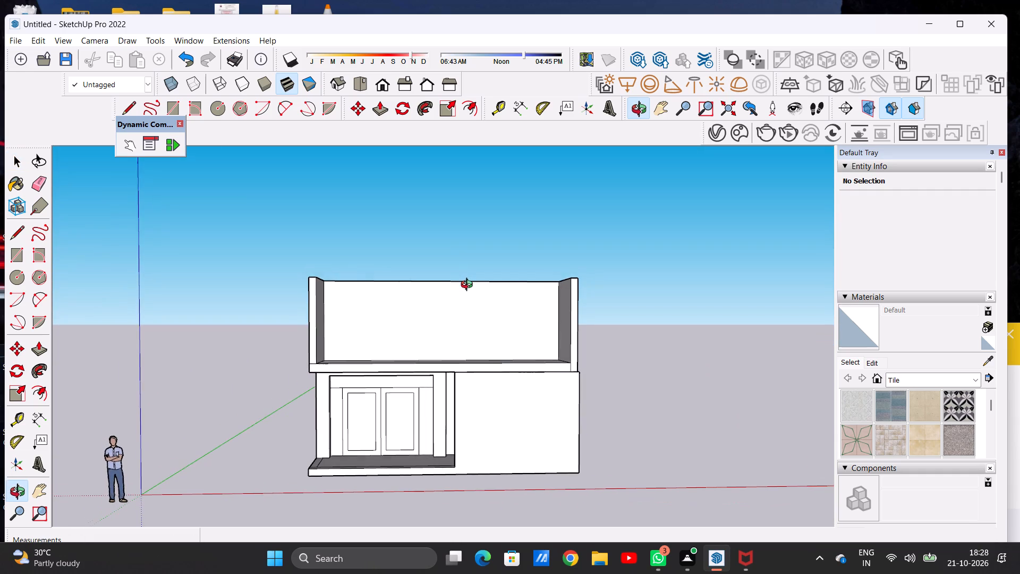
pyautogui.moveTo(469, 286); pyautogui.dragTo(464, 295, button='middle')
# Erase the short vertical edge between the intermediate slab's front face and the side wall end opposite the porch.
pyautogui.scroll(13, 562, 373)
pyautogui.moveTo(563, 342); pyautogui.dragTo(561, 415, button='middle')
pyautogui.scroll(3, 573, 408)
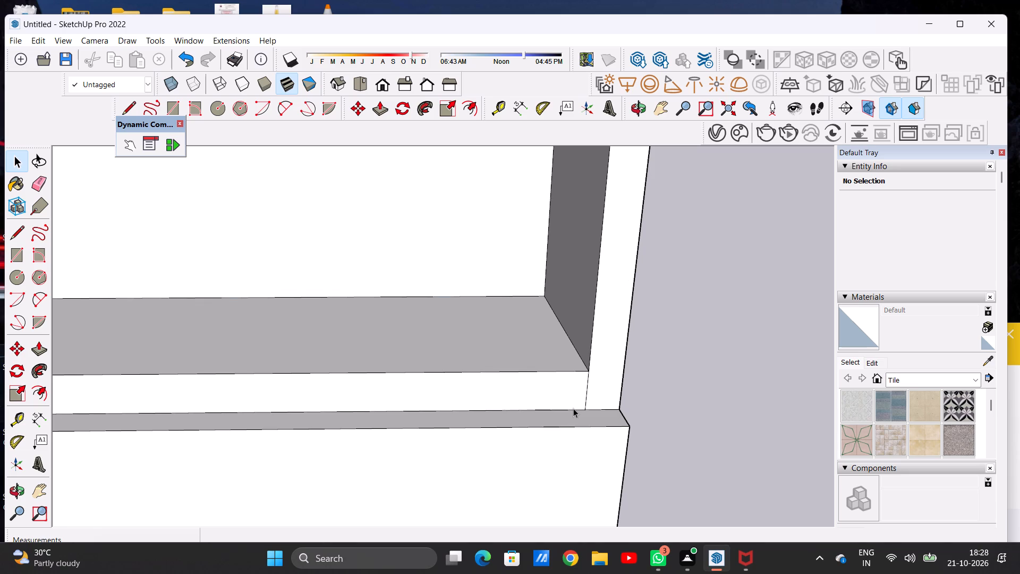
pyautogui.press('e')
pyautogui.moveTo(591, 395); pyautogui.dragTo(582, 399)
pyautogui.press('space')
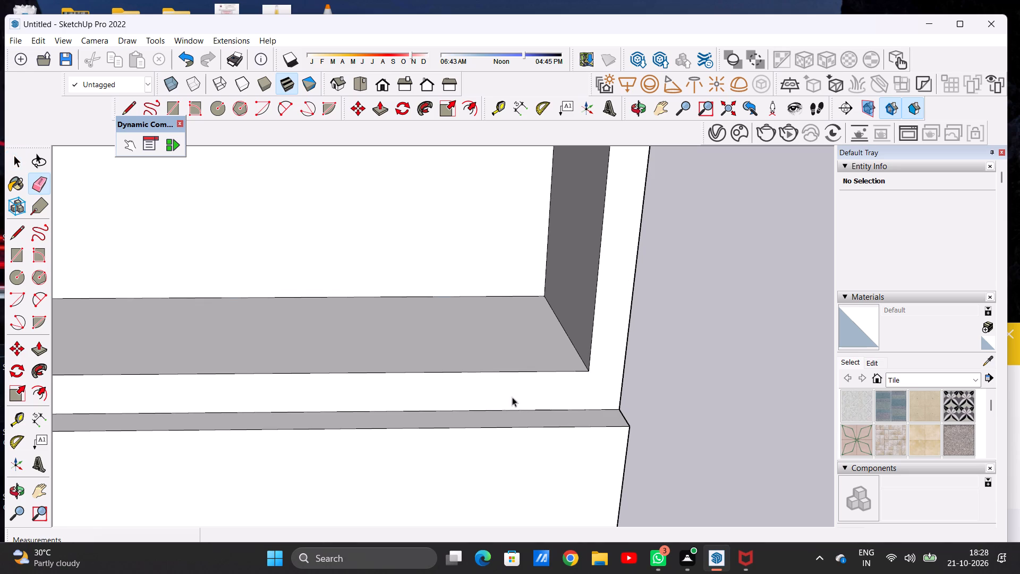
# Examine the building's façade from the standard front view and the upper storey's open front.
pyautogui.scroll(-18, 503, 395)
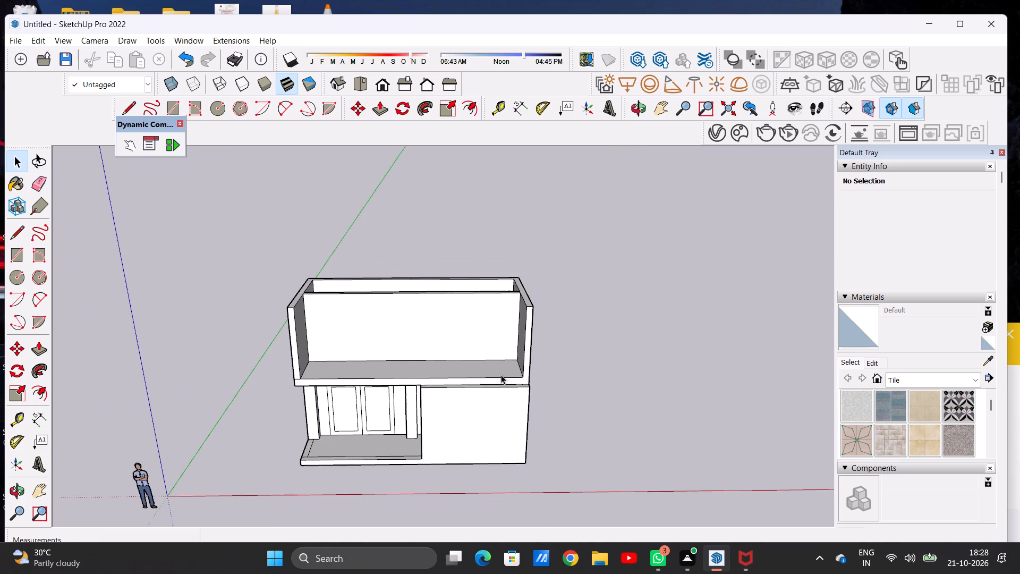
pyautogui.scroll(-1, 501, 375)
pyautogui.moveTo(415, 356); pyautogui.dragTo(407, 299, button='middle')
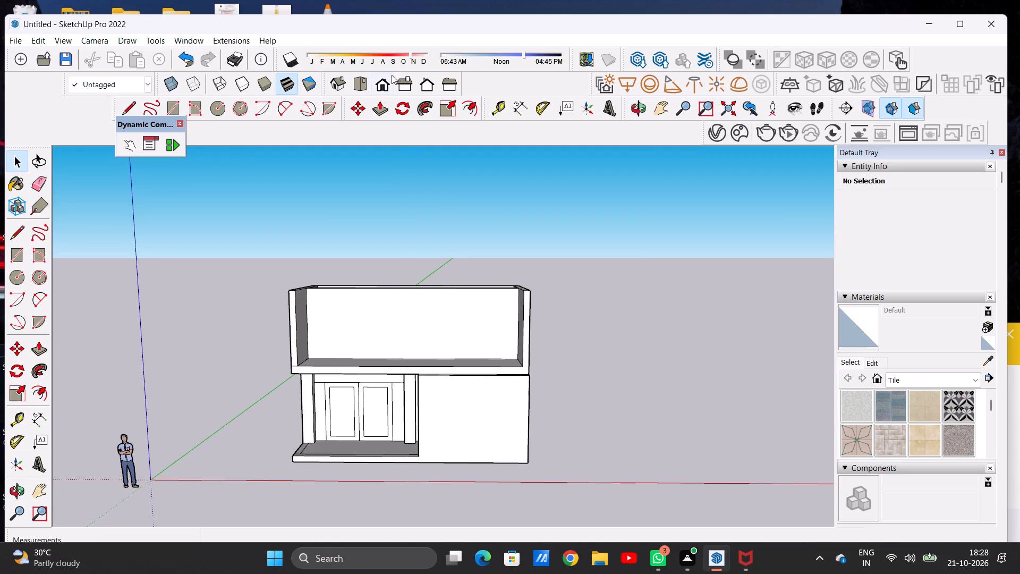
pyautogui.click(379, 83)
pyautogui.scroll(-2, 431, 337)
pyautogui.scroll(7, 534, 251)
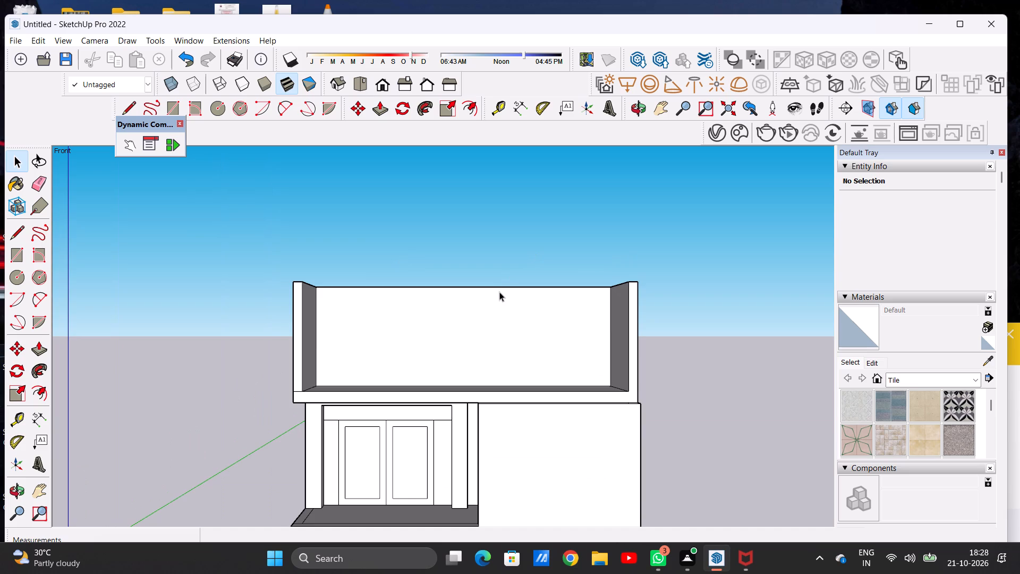
pyautogui.moveTo(499, 292); pyautogui.dragTo(498, 310, button='middle')
pyautogui.scroll(1, 497, 311)
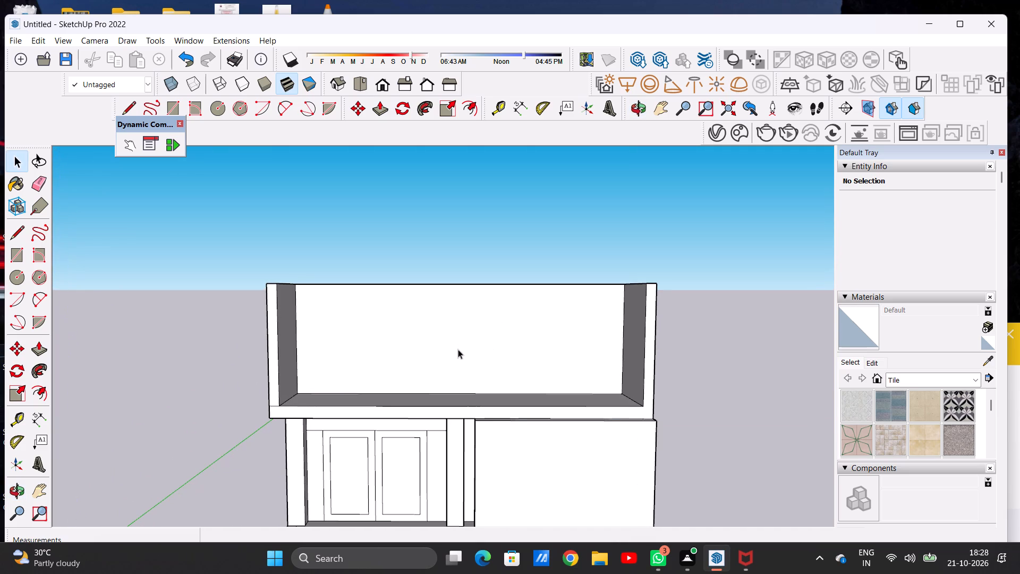
# Push/Pull the inner face of the porch-side upper wall, in front of the cross wall, inward about 1' 3".
pyautogui.moveTo(328, 359); pyautogui.dragTo(312, 395, button='middle')
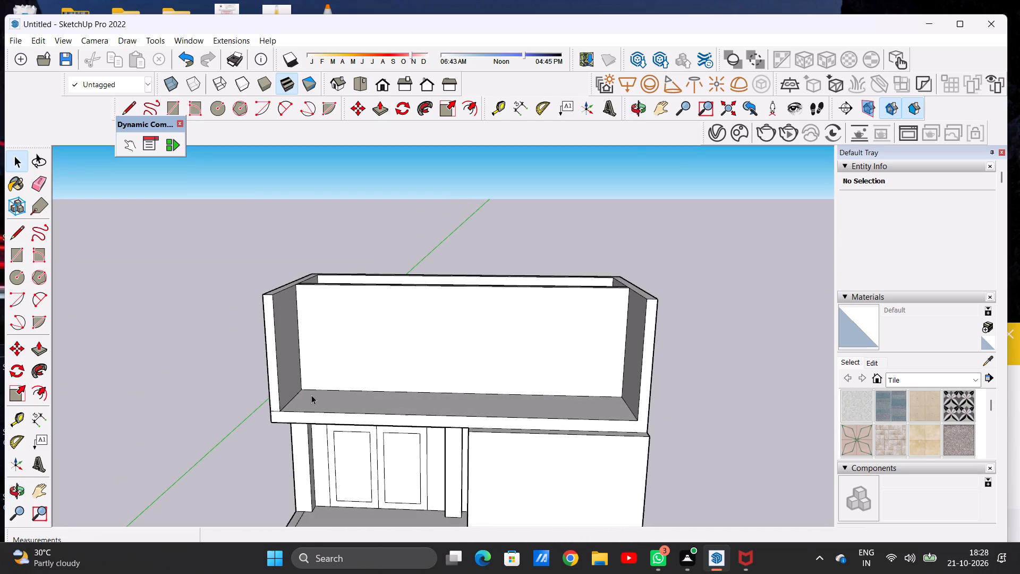
pyautogui.press('p')
pyautogui.scroll(6, 291, 379)
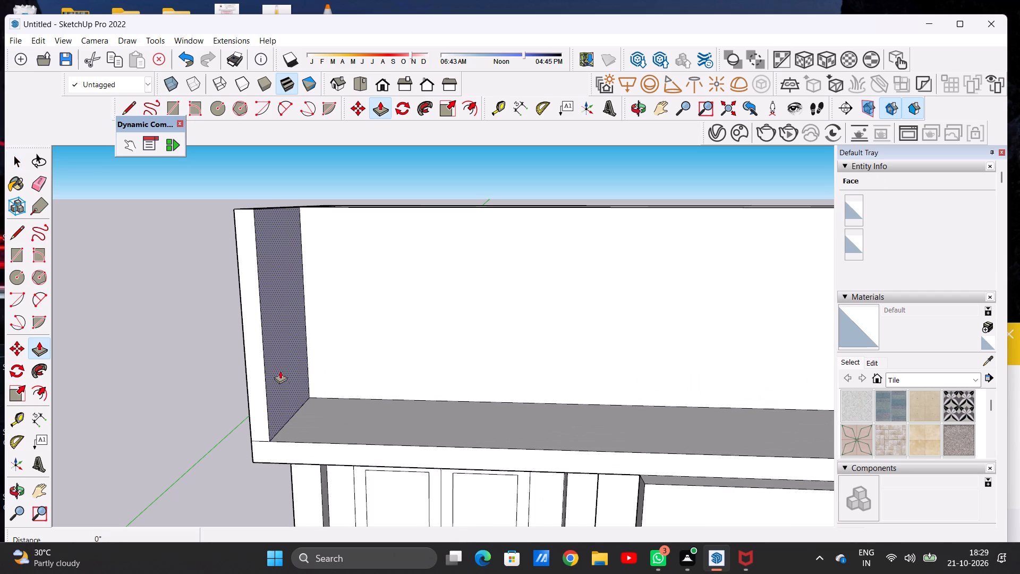
pyautogui.click(271, 358)
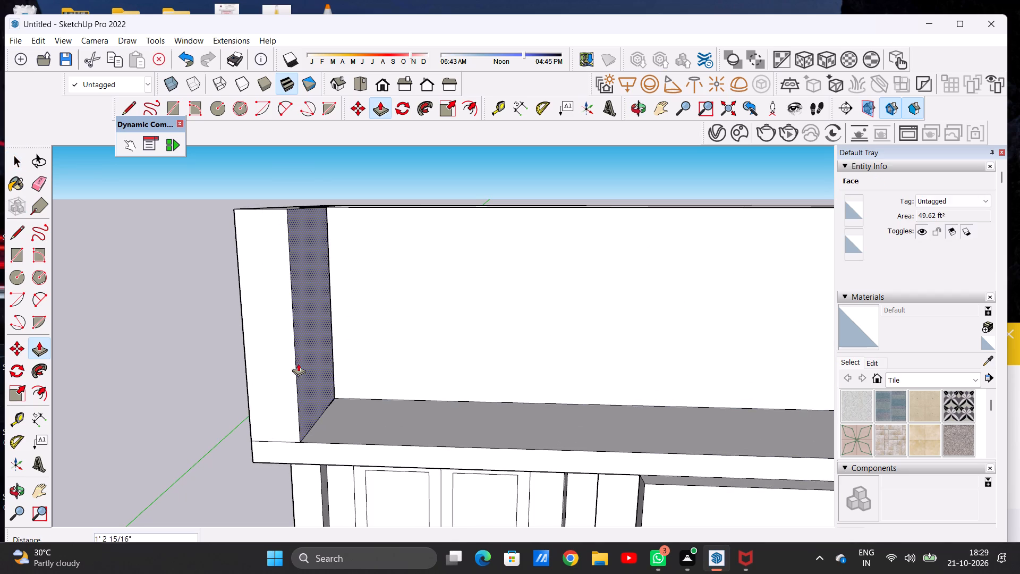
pyautogui.click(297, 362)
pyautogui.press('space')
# Examine the thickened porch-side upper wall and its junction with the slab from the front.
pyautogui.scroll(-15, 288, 435)
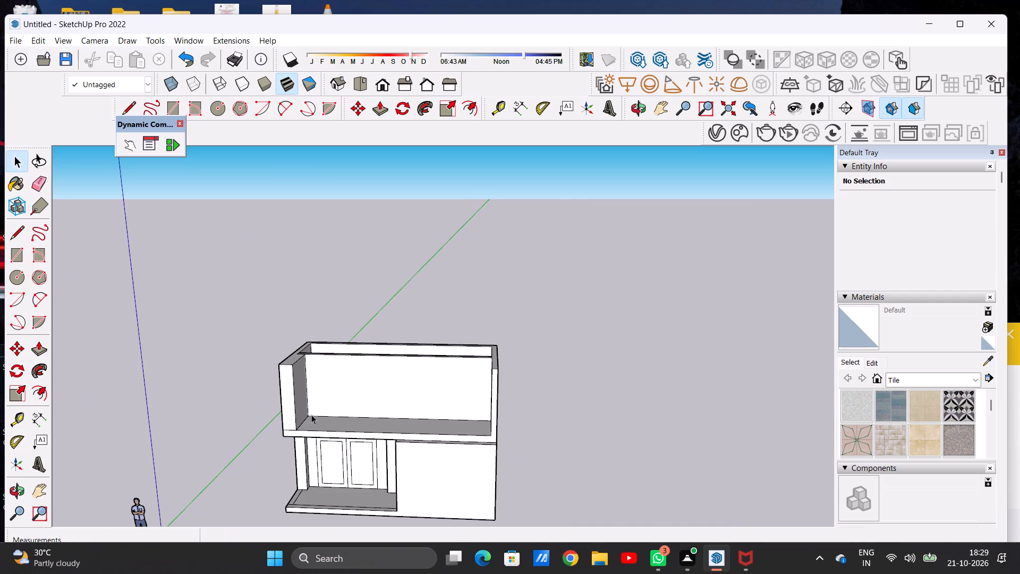
pyautogui.moveTo(311, 415); pyautogui.dragTo(332, 374, button='middle')
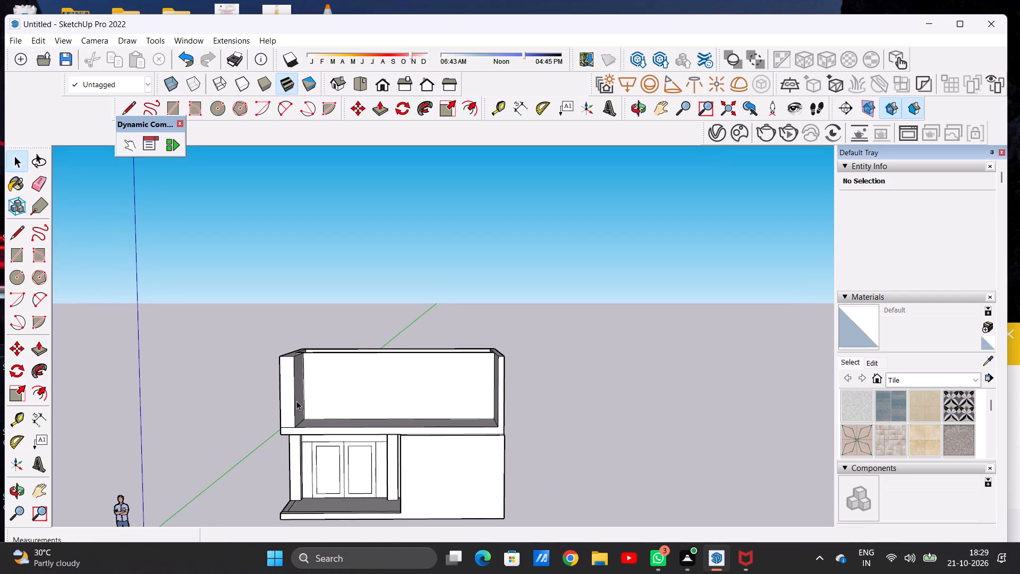
pyautogui.scroll(5, 285, 413)
pyautogui.scroll(-1, 285, 413)
pyautogui.scroll(2, 285, 413)
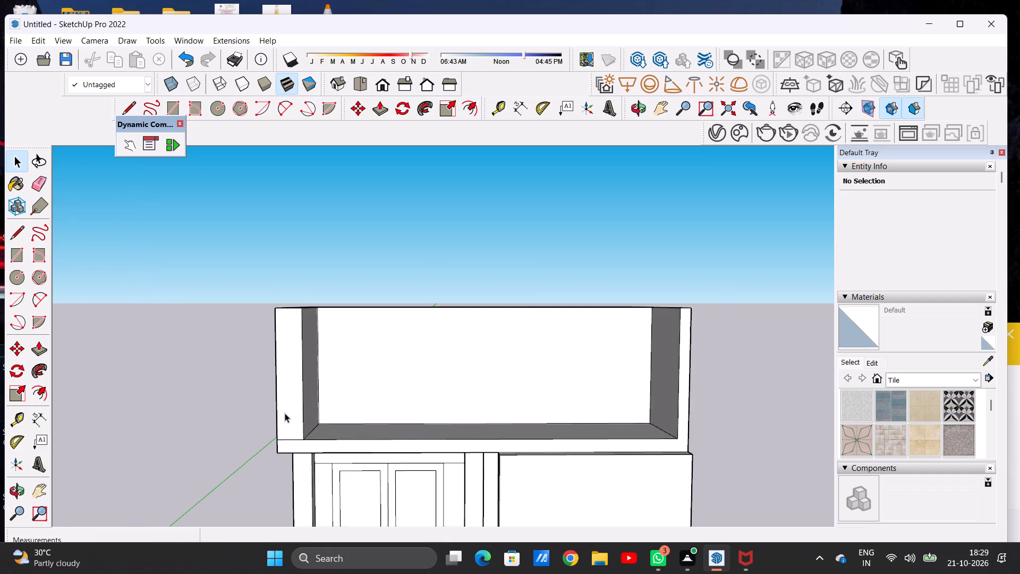
pyautogui.scroll(1, 285, 413)
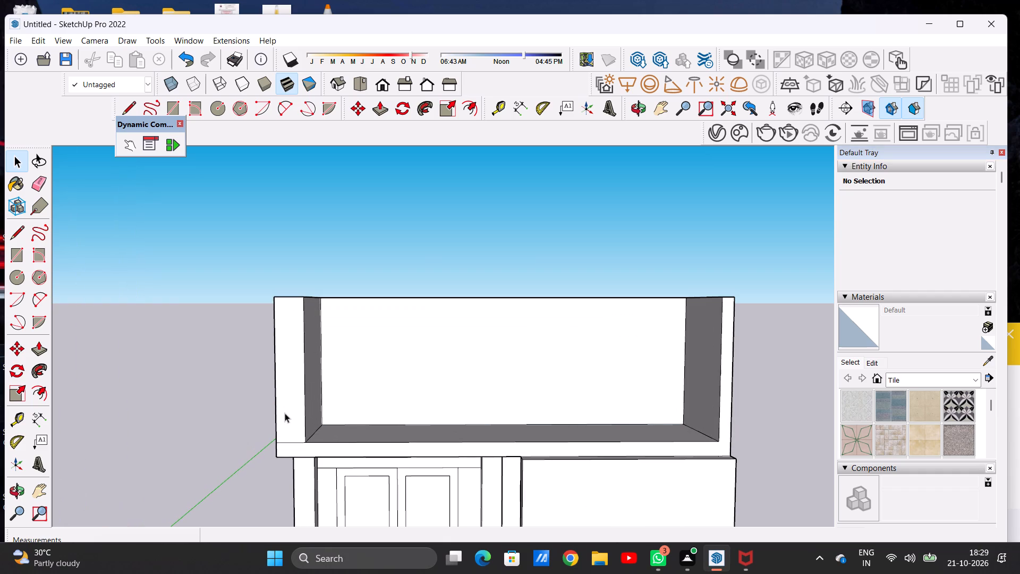
pyautogui.scroll(-4, 285, 413)
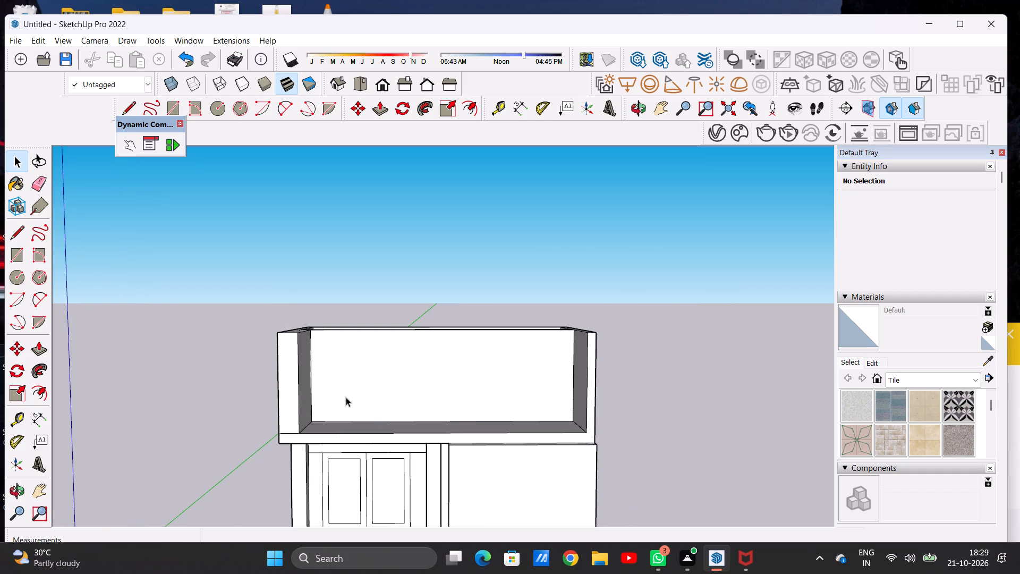
pyautogui.moveTo(346, 397); pyautogui.dragTo(347, 401, button='middle')
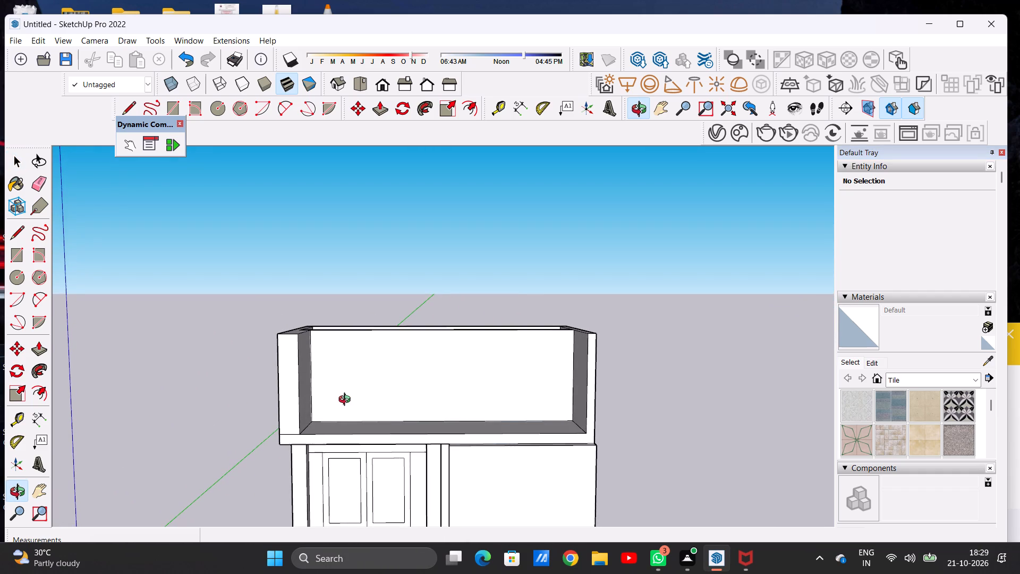
# Examine the upper storey's open front, slab edge and porch-side wall from above, below and the front.
pyautogui.moveTo(347, 401); pyautogui.dragTo(351, 411, button='middle')
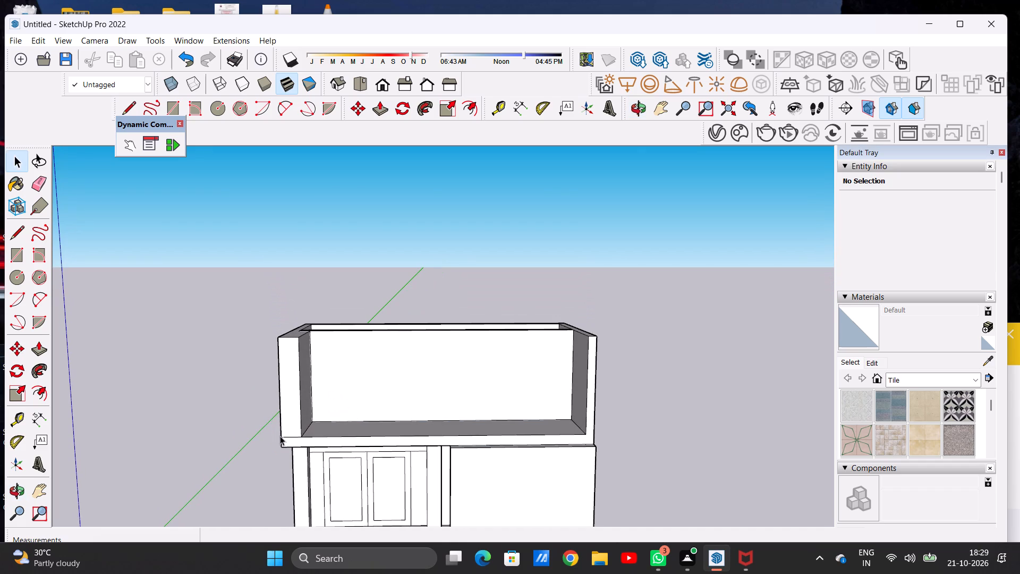
pyautogui.scroll(-3, 317, 397)
pyautogui.moveTo(358, 381); pyautogui.dragTo(355, 441, button='middle')
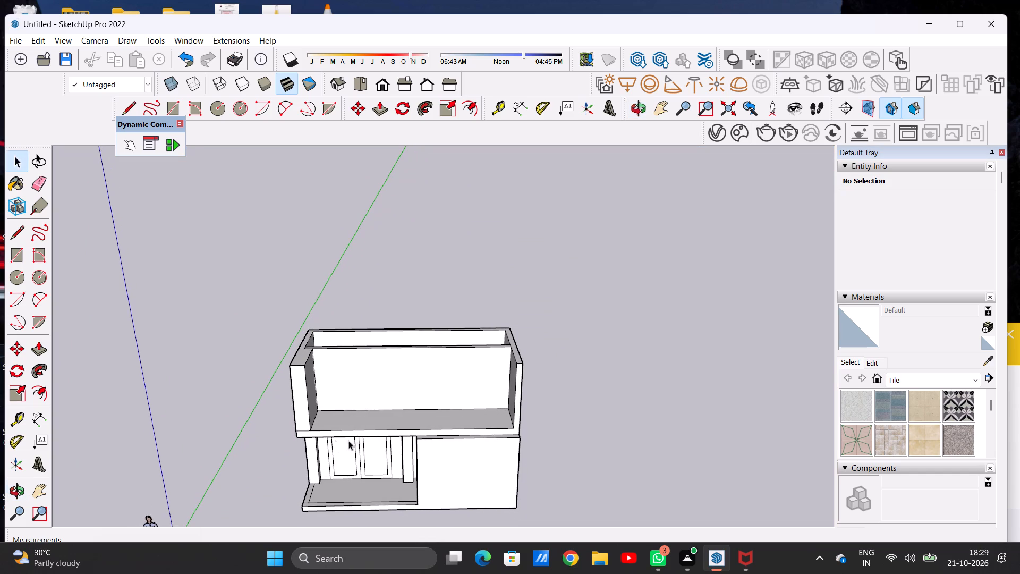
pyautogui.scroll(4, 313, 432)
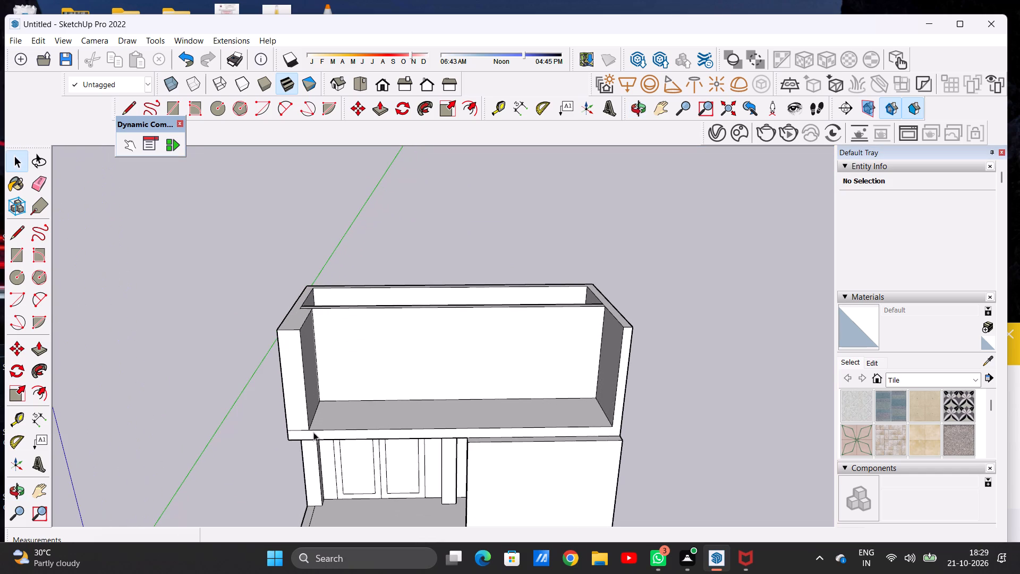
pyautogui.scroll(-3, 328, 419)
pyautogui.moveTo(329, 444); pyautogui.dragTo(349, 297, button='middle')
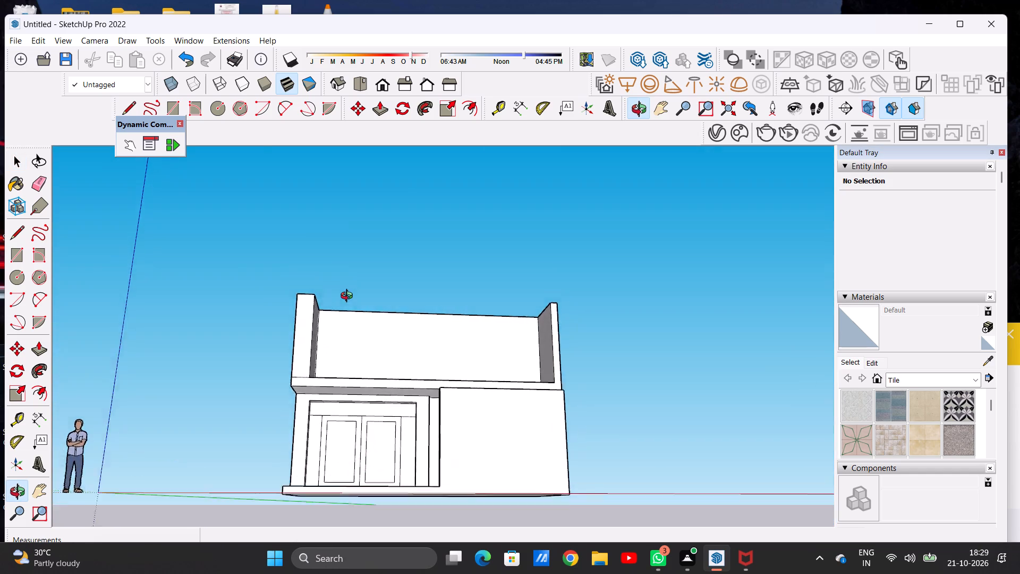
pyautogui.moveTo(349, 297); pyautogui.dragTo(328, 436, button='middle')
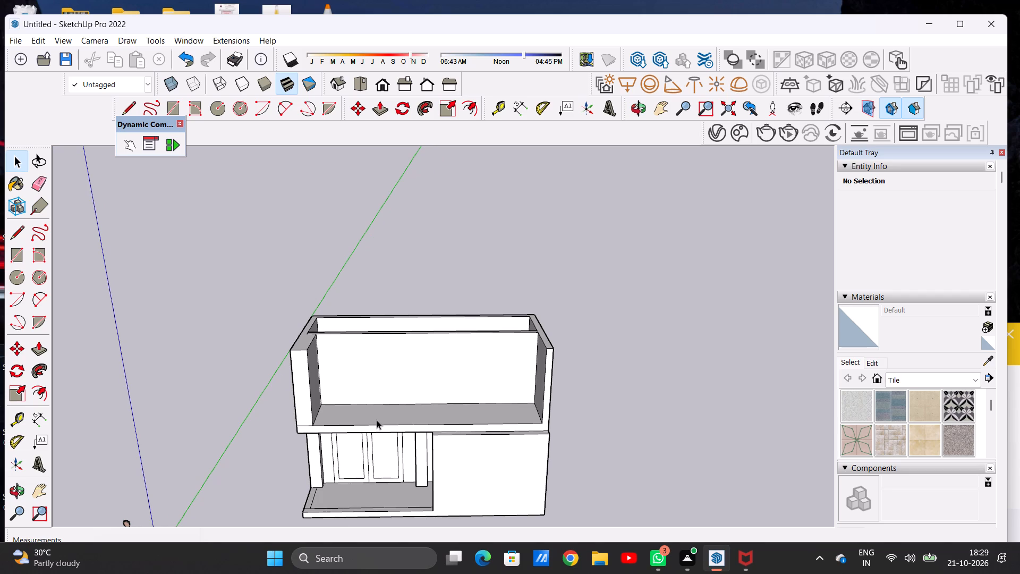
pyautogui.scroll(-4, 389, 401)
pyautogui.moveTo(382, 391); pyautogui.dragTo(376, 329, button='middle')
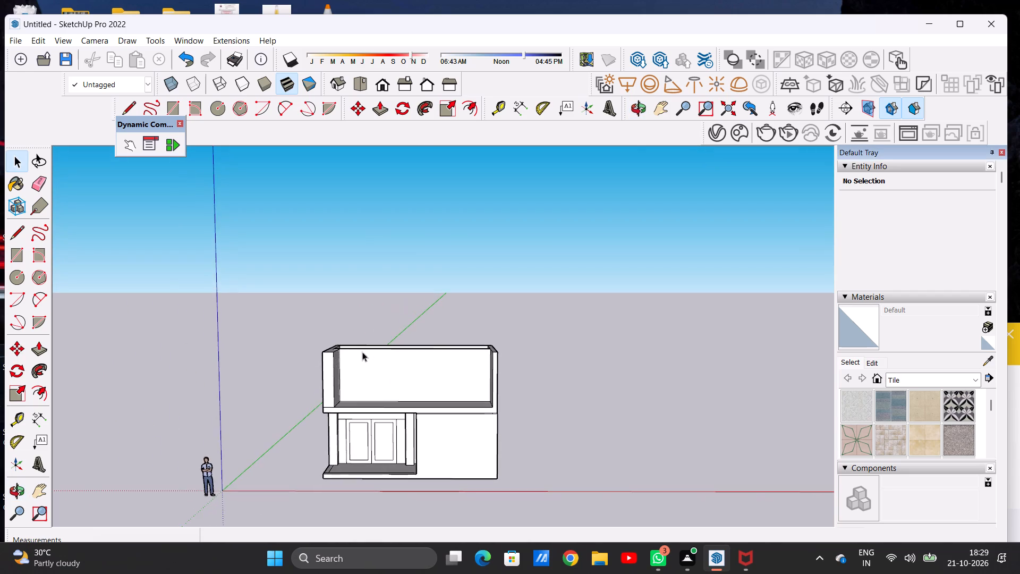
pyautogui.scroll(5, 361, 361)
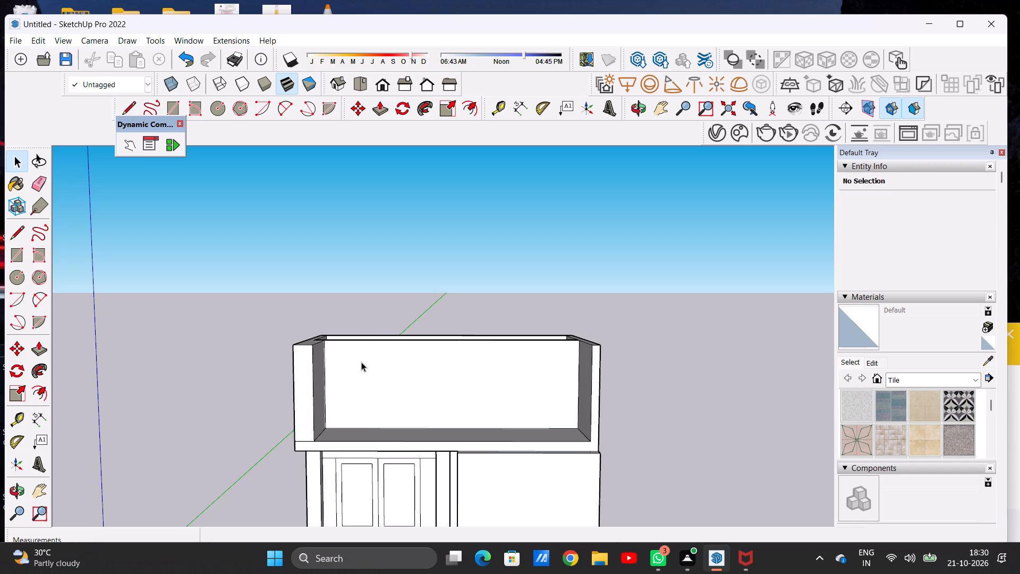
pyautogui.scroll(-6, 361, 362)
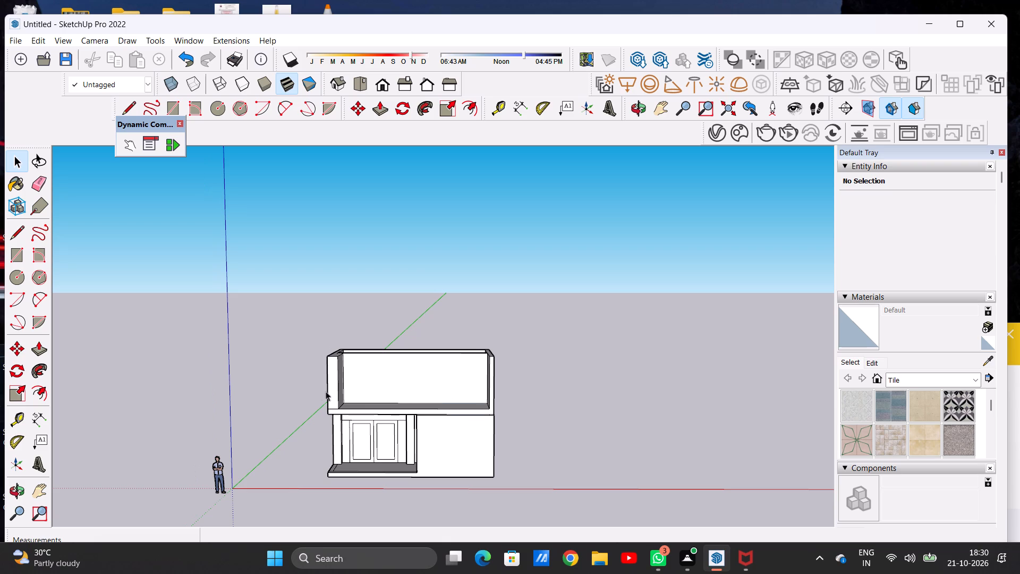
pyautogui.scroll(7, 330, 390)
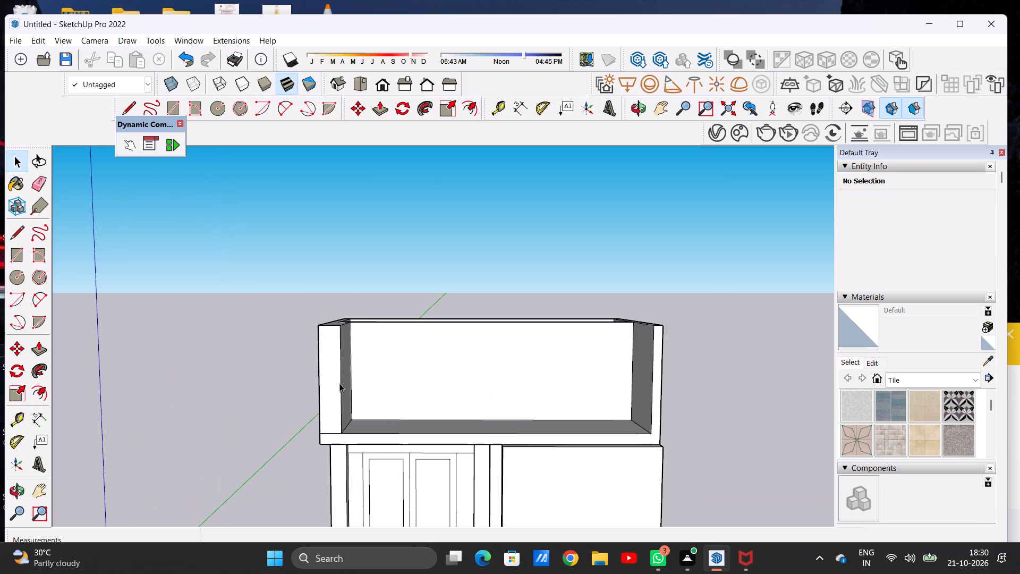
# Push/Pull the top of the projecting ground-floor block beside the porch up 10', level with the upper walls' top.
pyautogui.scroll(-3, 340, 390)
pyautogui.moveTo(488, 433); pyautogui.dragTo(464, 550, button='middle')
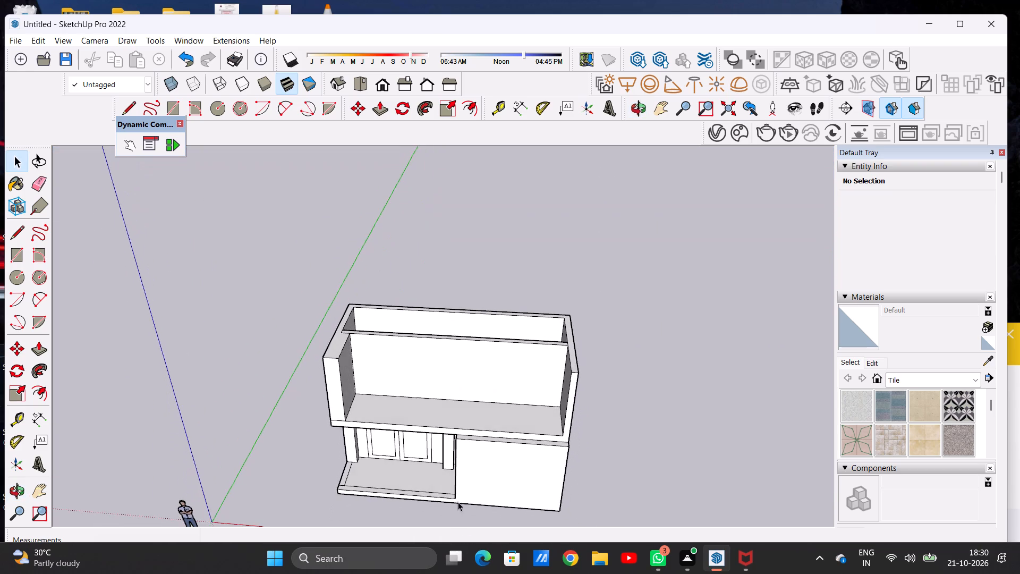
pyautogui.scroll(7, 480, 448)
pyautogui.press('p')
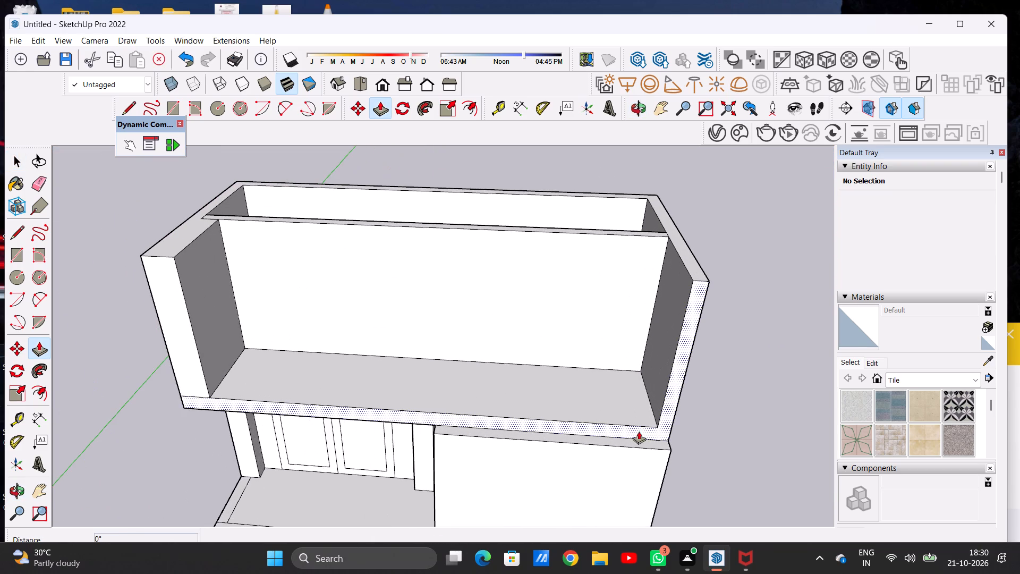
pyautogui.scroll(8, 639, 431)
pyautogui.click(692, 455)
pyautogui.scroll(-11, 666, 376)
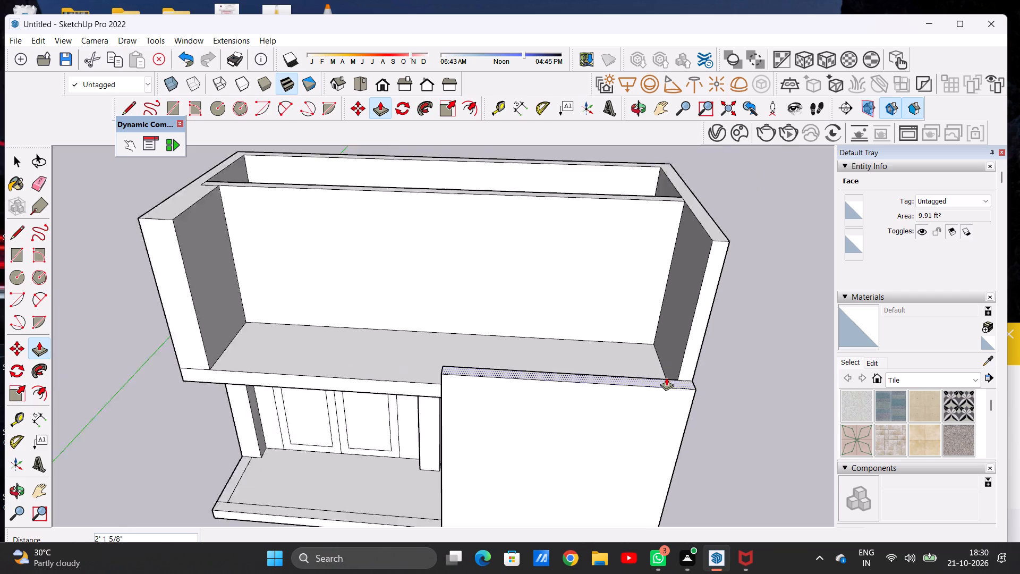
pyautogui.scroll(-3, 666, 377)
pyautogui.scroll(14, 706, 297)
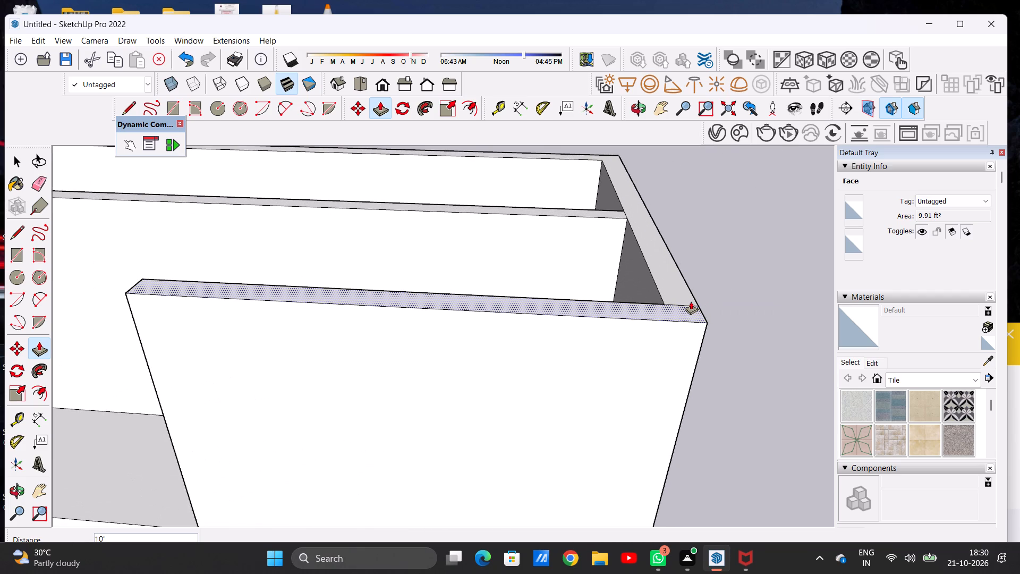
pyautogui.click(691, 301)
pyautogui.press('space')
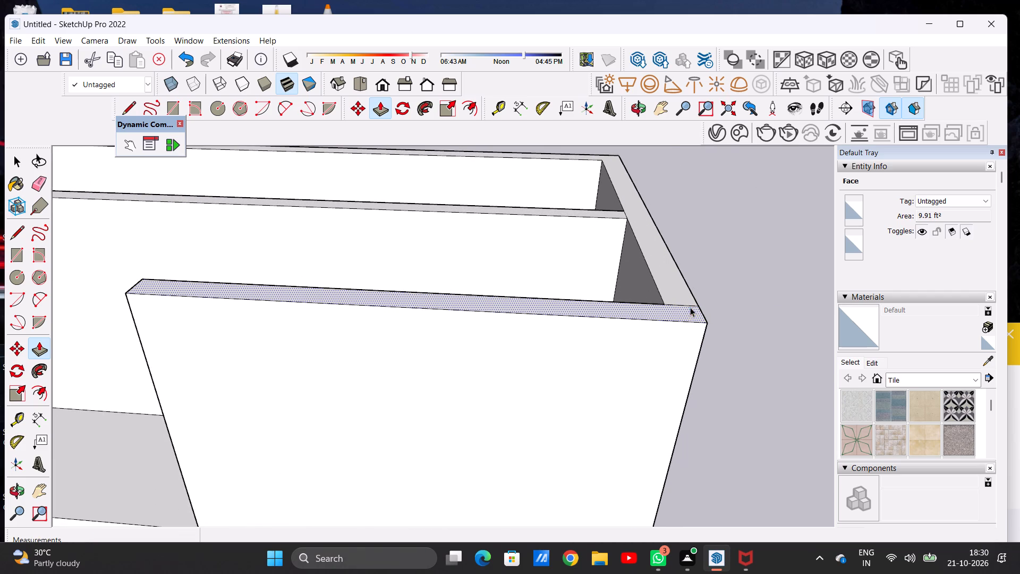
# Examine the outer corner where the raised front wall meets the upper side wall, including its top faces and seam.
pyautogui.moveTo(687, 297); pyautogui.dragTo(447, 364, button='middle')
pyautogui.scroll(6, 375, 435)
pyautogui.scroll(-8, 481, 334)
pyautogui.moveTo(461, 404); pyautogui.dragTo(439, 378, button='middle')
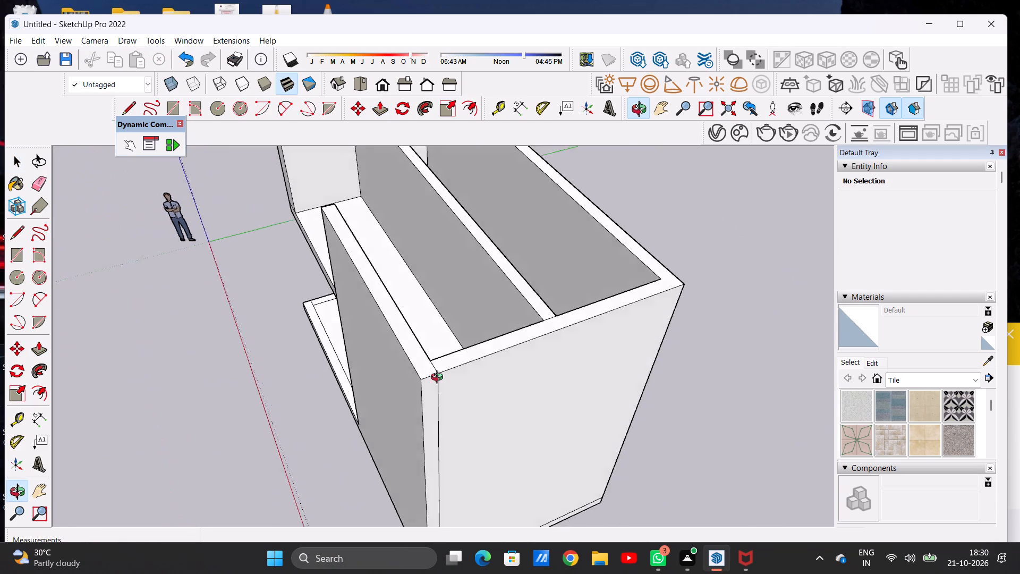
pyautogui.moveTo(439, 378); pyautogui.dragTo(412, 343, button='middle')
pyautogui.scroll(11, 369, 258)
pyautogui.scroll(-1, 368, 258)
pyautogui.scroll(2, 368, 258)
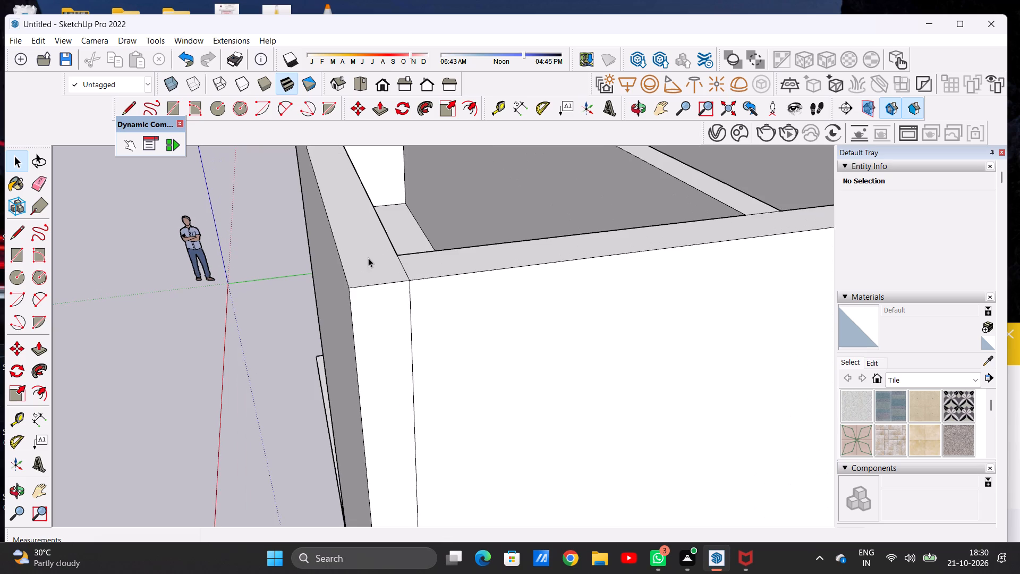
pyautogui.moveTo(450, 260); pyautogui.dragTo(580, 288, button='middle')
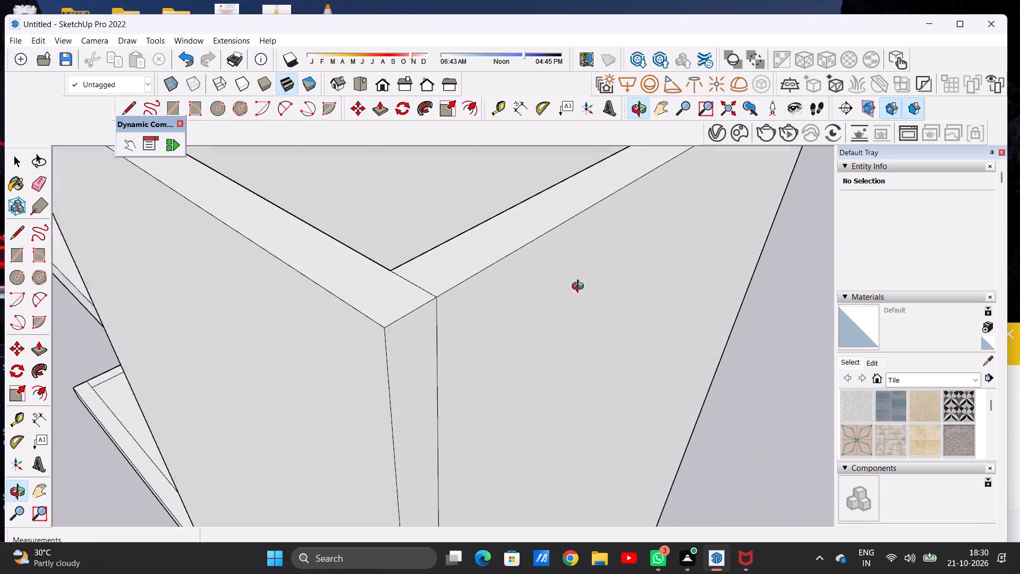
pyautogui.moveTo(580, 288); pyautogui.dragTo(582, 287, button='middle')
pyautogui.moveTo(569, 287); pyautogui.dragTo(402, 288, button='middle')
pyautogui.middleClick(402, 288)
pyautogui.scroll(-6, 511, 297)
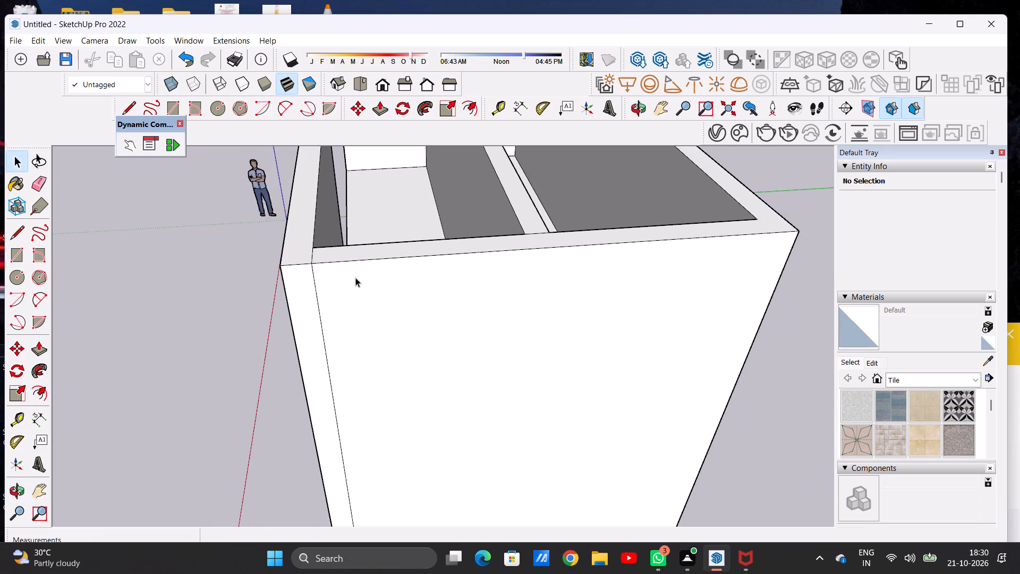
pyautogui.scroll(19, 319, 277)
pyautogui.scroll(1, 354, 218)
pyautogui.moveTo(334, 221); pyautogui.dragTo(229, 189, button='middle')
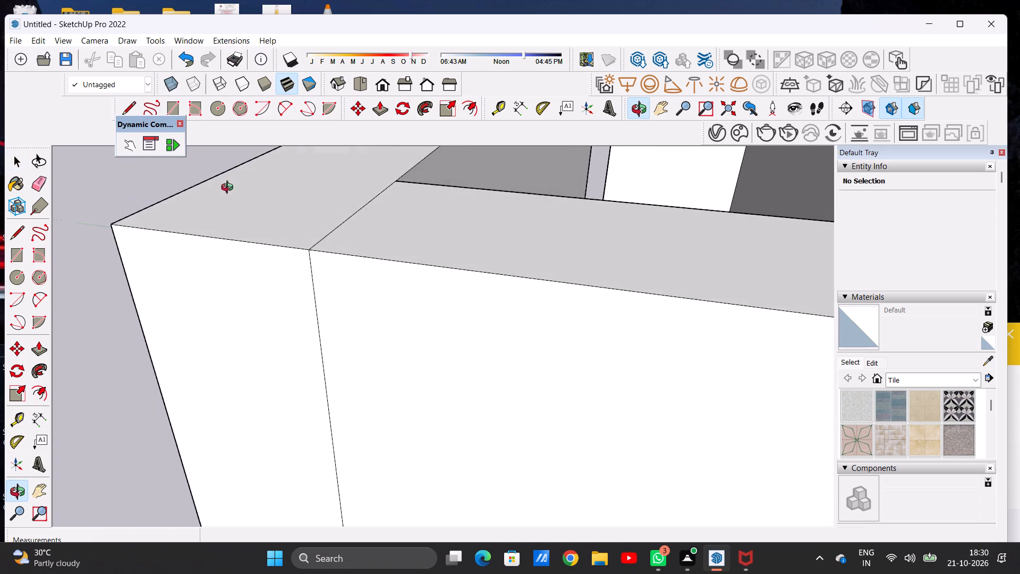
pyautogui.moveTo(229, 189); pyautogui.dragTo(211, 183, button='middle')
pyautogui.scroll(6, 293, 205)
pyautogui.click(428, 299)
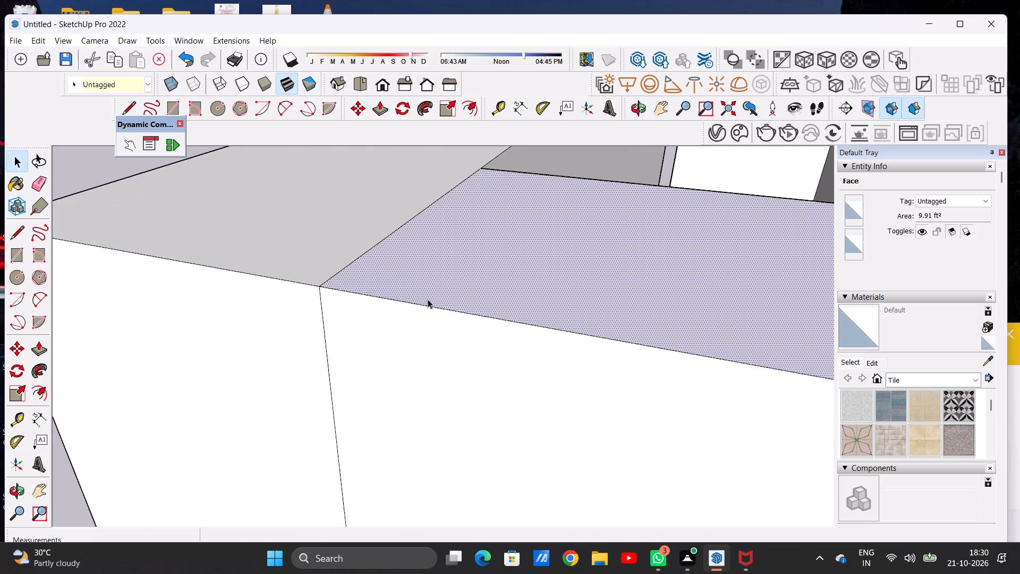
pyautogui.press('space')
pyautogui.click(302, 268)
pyautogui.press('space')
pyautogui.scroll(-12, 381, 323)
pyautogui.scroll(1, 373, 316)
pyautogui.scroll(-9, 373, 316)
pyautogui.click(236, 307)
pyautogui.moveTo(167, 321); pyautogui.dragTo(376, 321, button='middle')
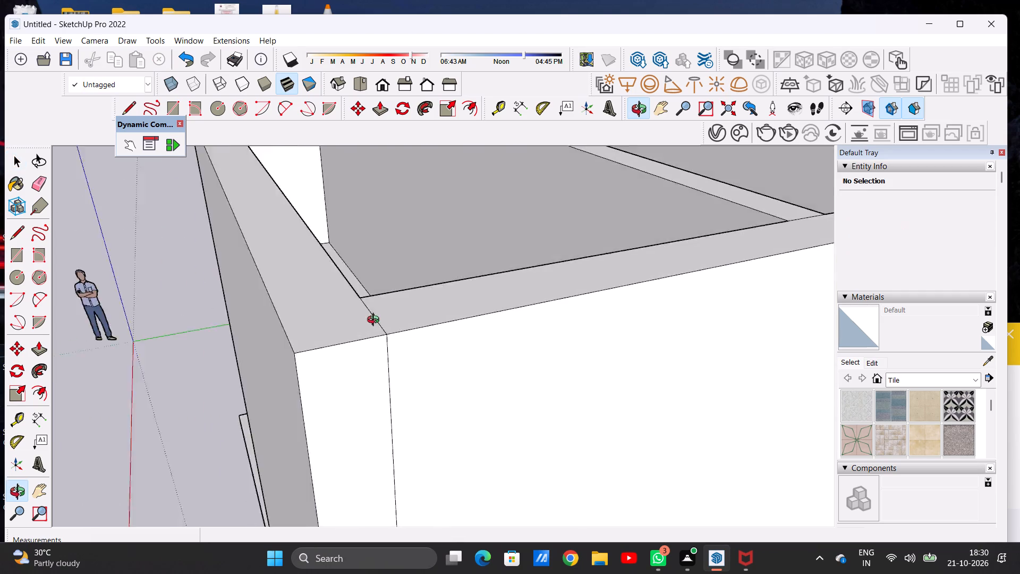
pyautogui.moveTo(376, 321); pyautogui.dragTo(564, 300, button='middle')
pyautogui.scroll(-20, 564, 299)
pyautogui.scroll(-6, 564, 299)
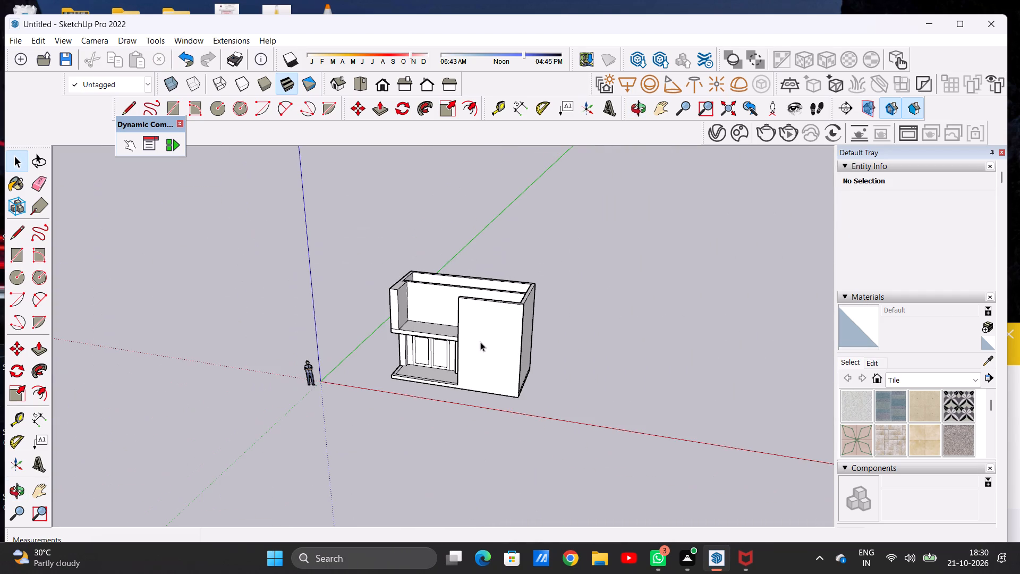
# Draw a rectangle about 6' 4" wide and 7' 6" high on the recessed upper cross wall, standing on the slab above the door.
pyautogui.moveTo(508, 304); pyautogui.dragTo(577, 230, button='middle')
pyautogui.scroll(6, 424, 315)
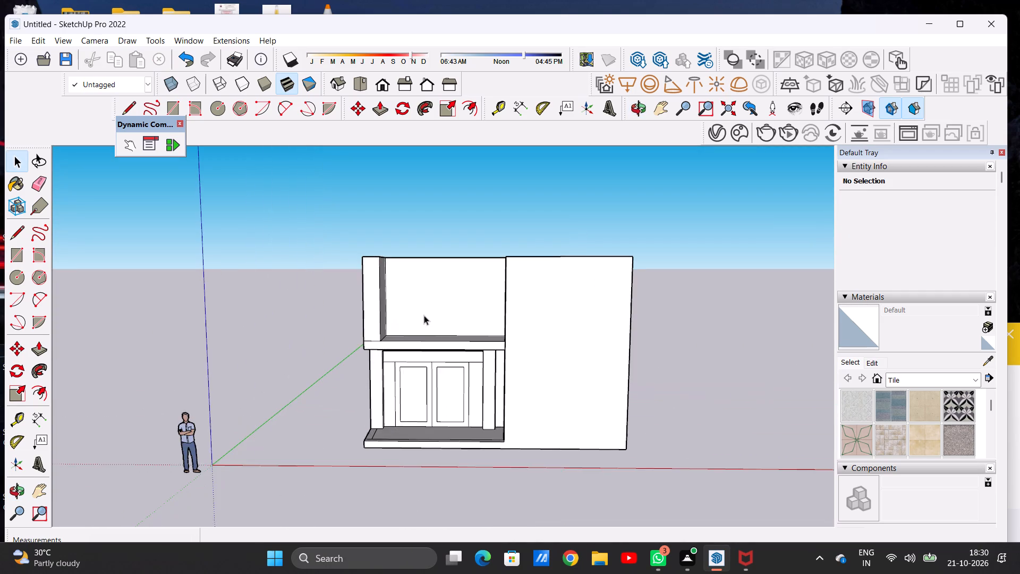
pyautogui.scroll(6, 435, 307)
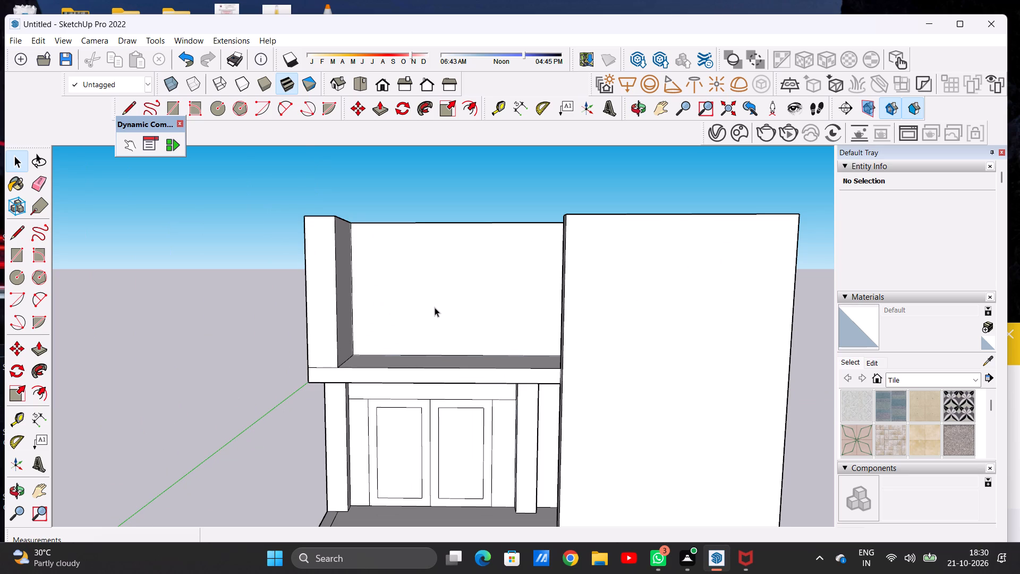
pyautogui.scroll(2, 435, 307)
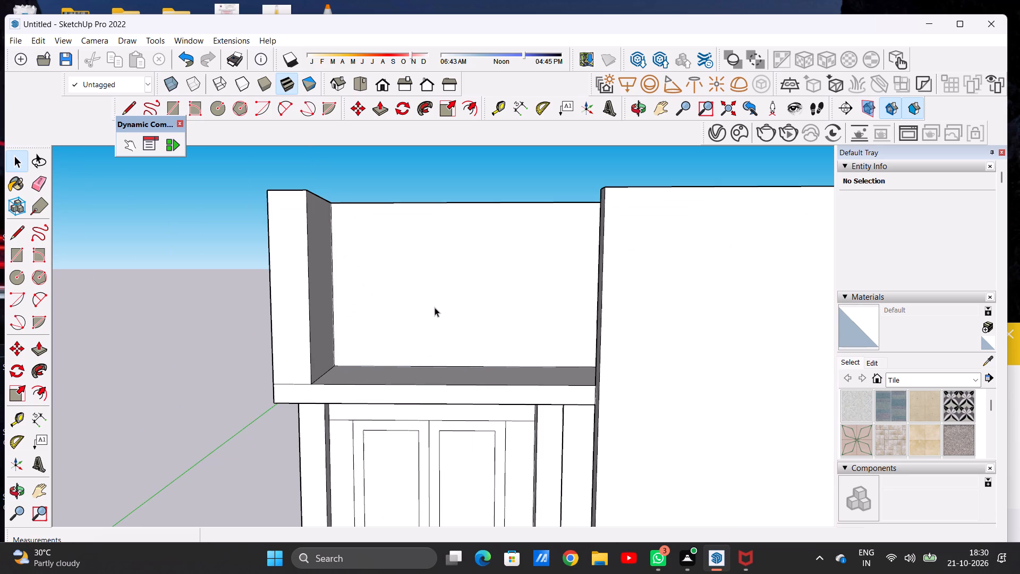
pyautogui.press('r')
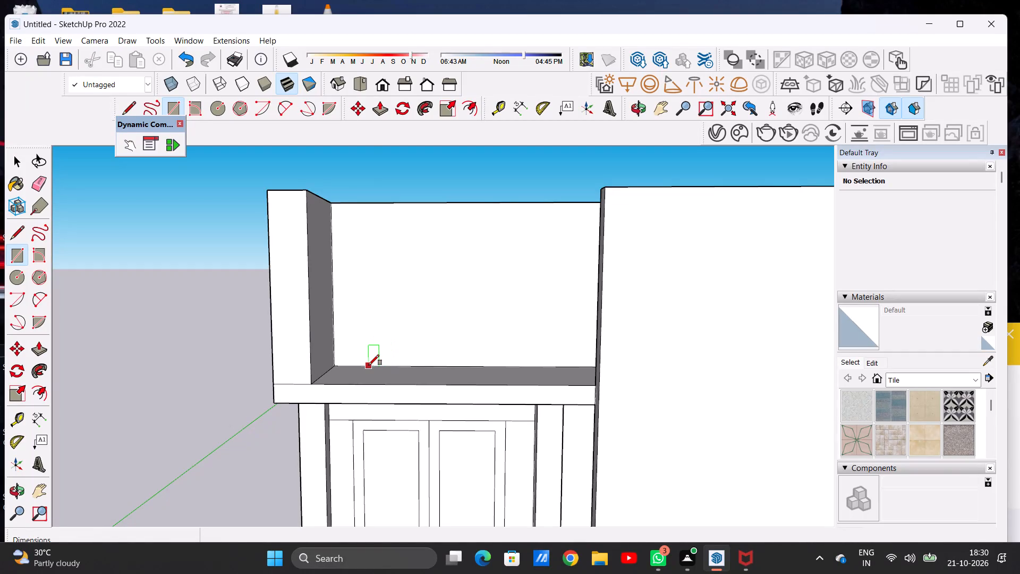
pyautogui.click(371, 366)
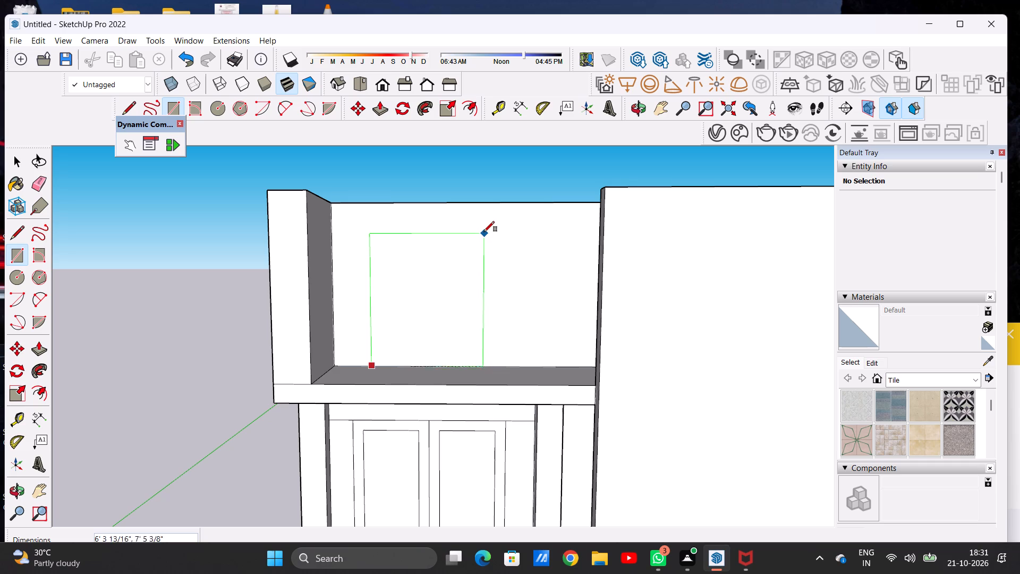
pyautogui.click(483, 230)
pyautogui.press('space')
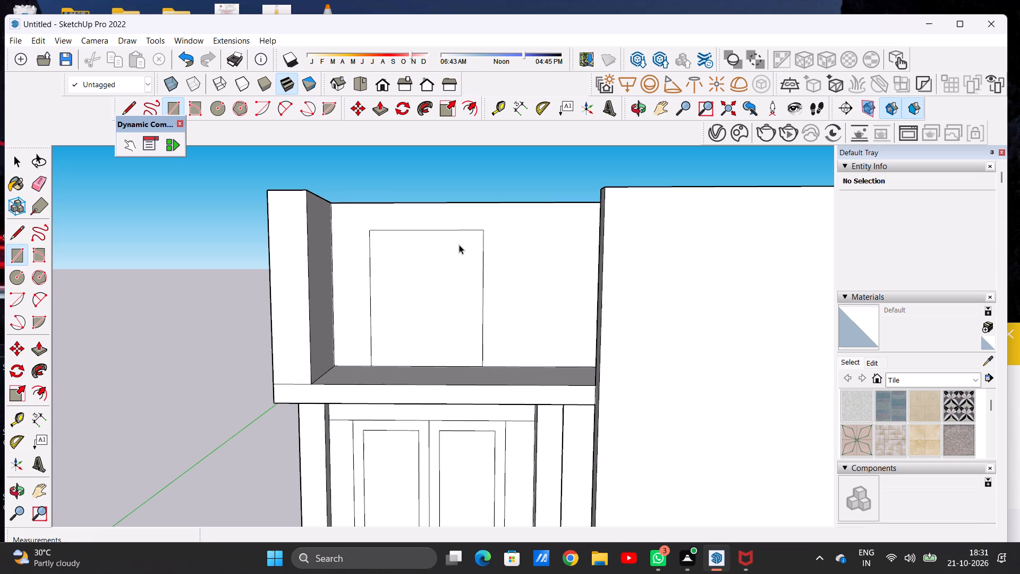
# Offset the upper wall rectangle's outline inward about 5" to form a frame.
pyautogui.scroll(-5, 378, 301)
pyautogui.scroll(6, 432, 260)
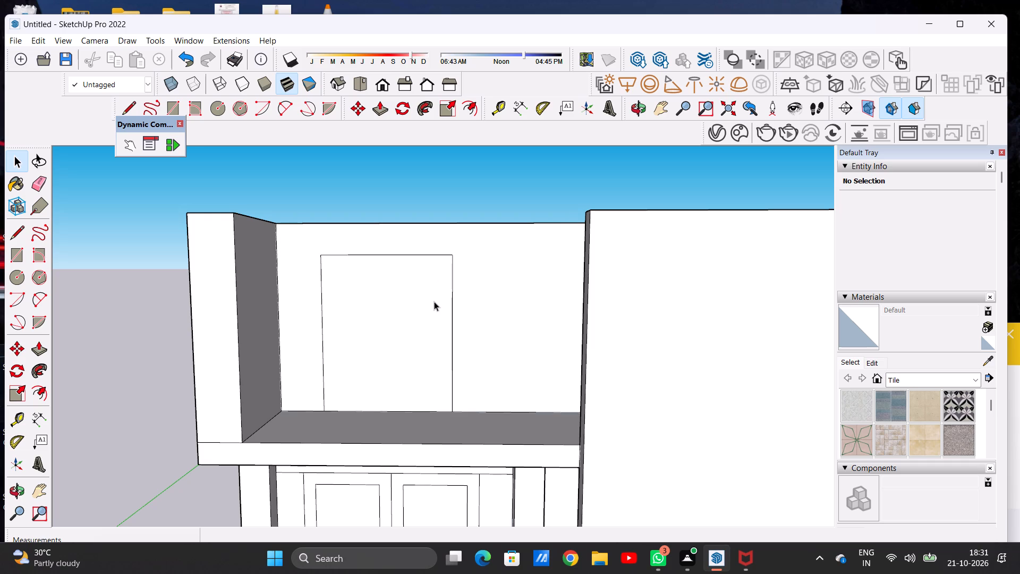
pyautogui.scroll(-2, 434, 301)
pyautogui.scroll(3, 434, 301)
pyautogui.press('o')
pyautogui.press('f')
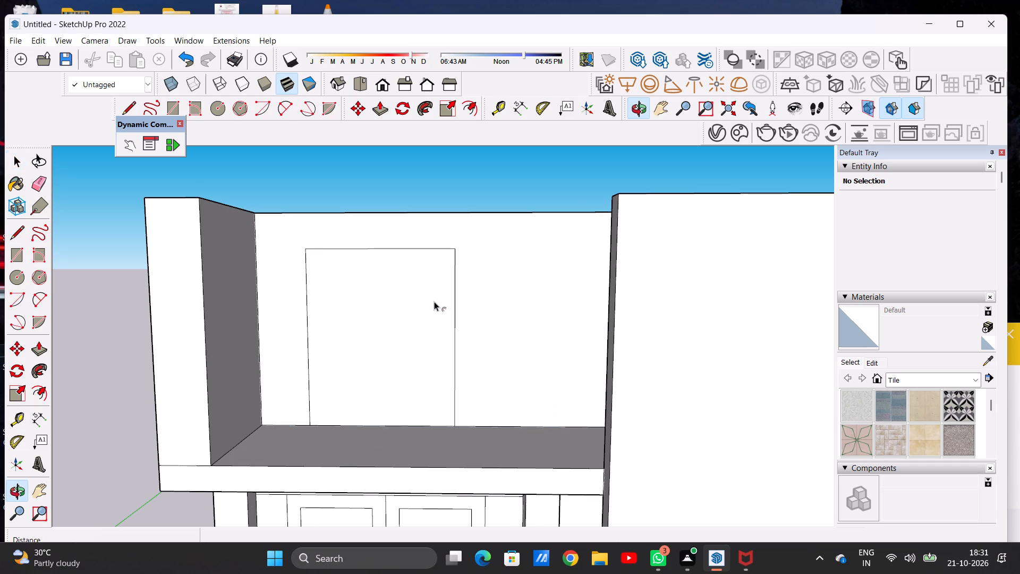
pyautogui.click(375, 269)
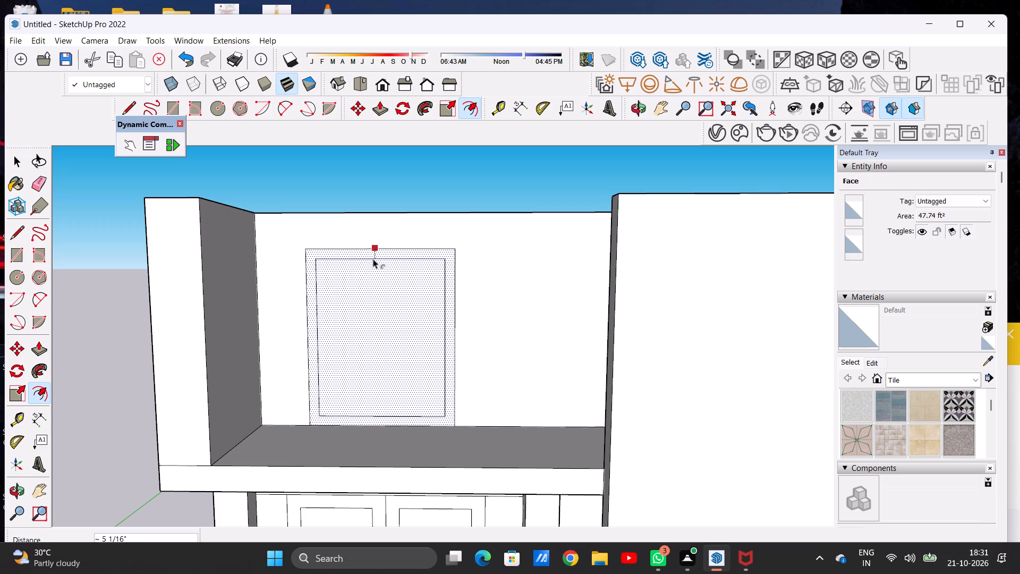
pyautogui.click(373, 259)
pyautogui.press('space')
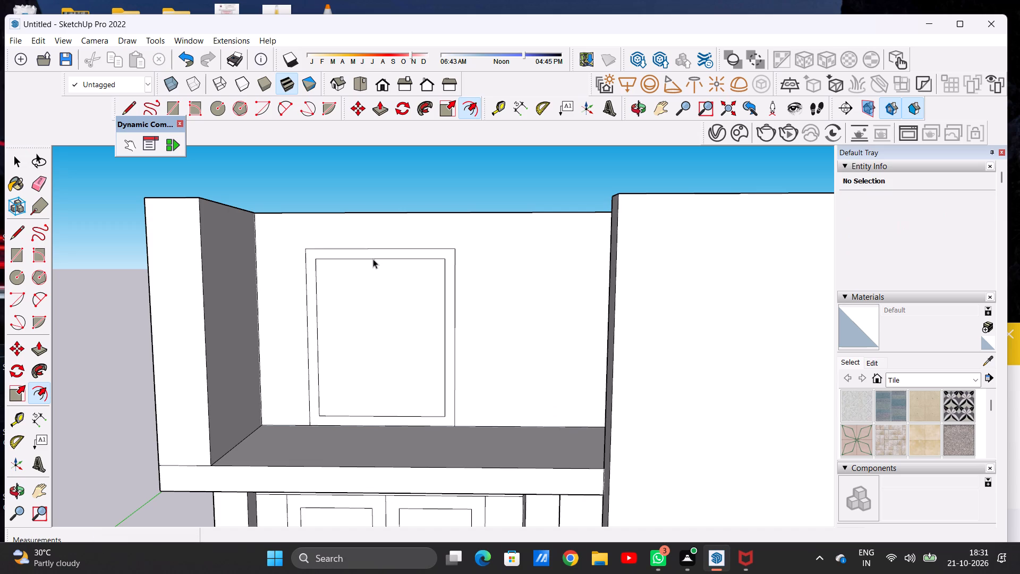
# Draw lines about 4' 1 1/2" down and 1' 10 3/4" across to outline a tall panel in the inner frame's upper right corner.
pyautogui.scroll(-4, 373, 259)
pyautogui.scroll(5, 375, 296)
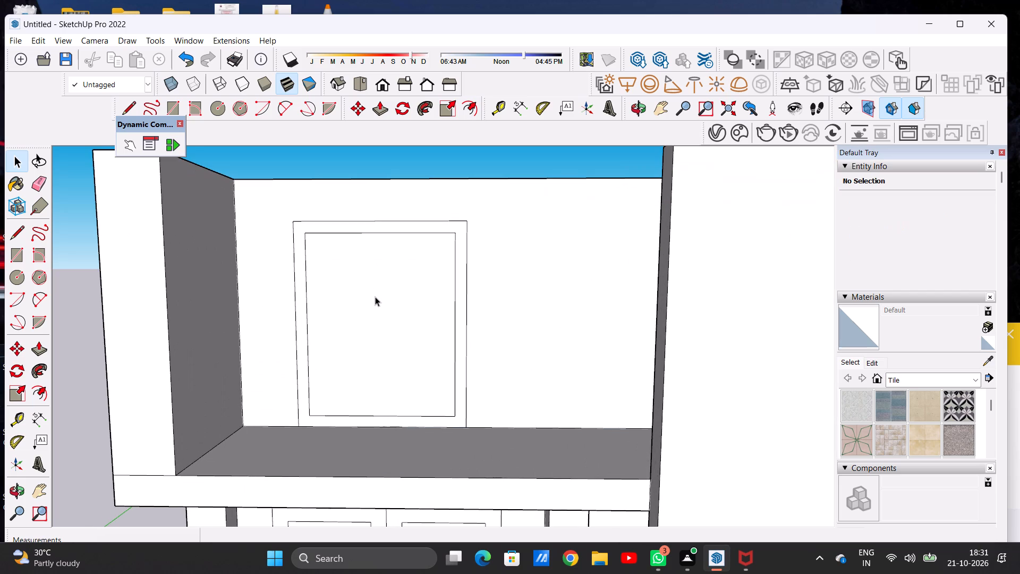
pyautogui.press('l')
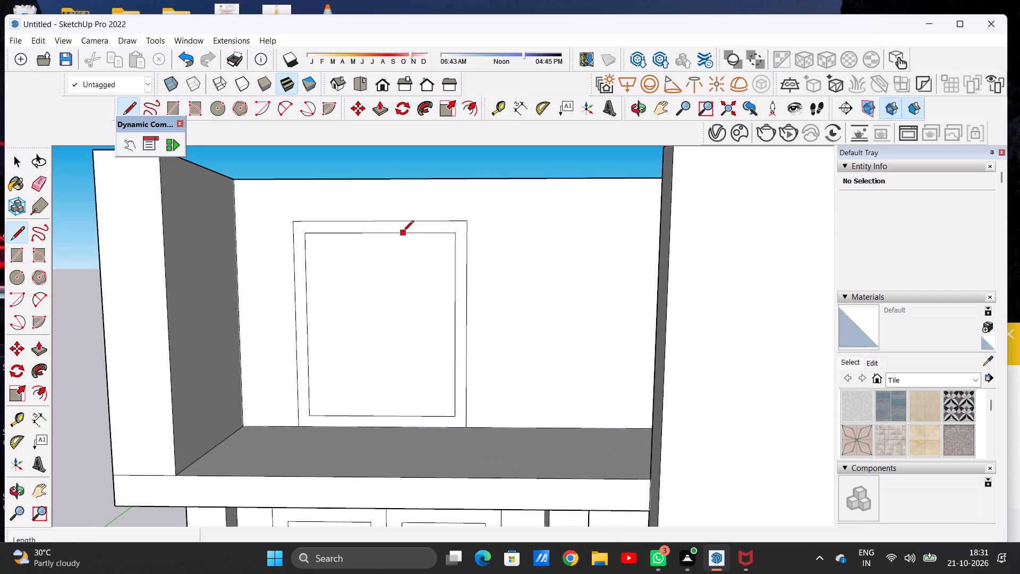
pyautogui.click(403, 232)
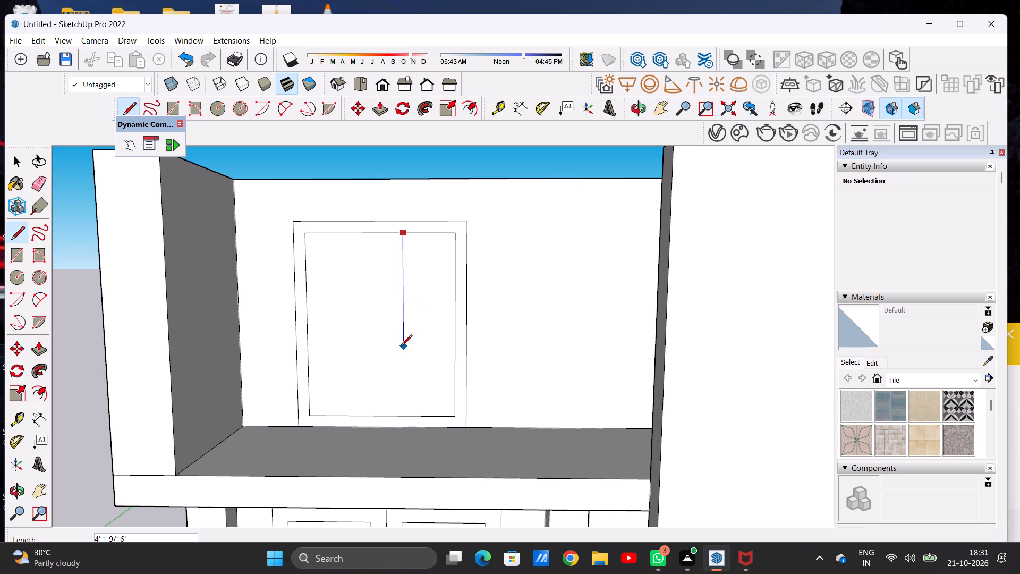
pyautogui.click(401, 347)
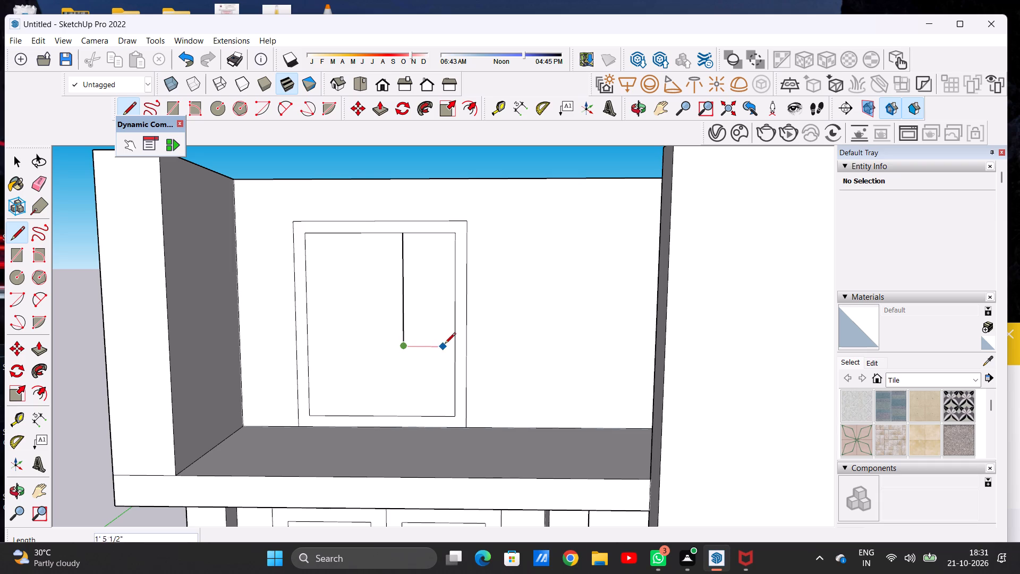
pyautogui.click(456, 345)
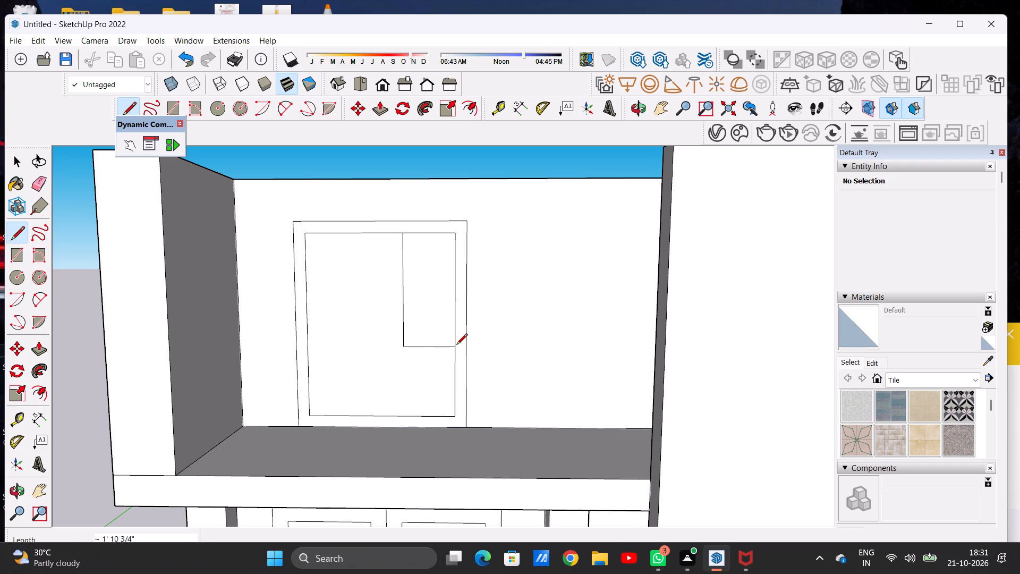
pyautogui.press('space')
# Draw a narrow upright handle rectangle about 1' 8 1/2" high beside the corner panel, its bottom level with the panel's bottom edge.
pyautogui.scroll(-3, 433, 335)
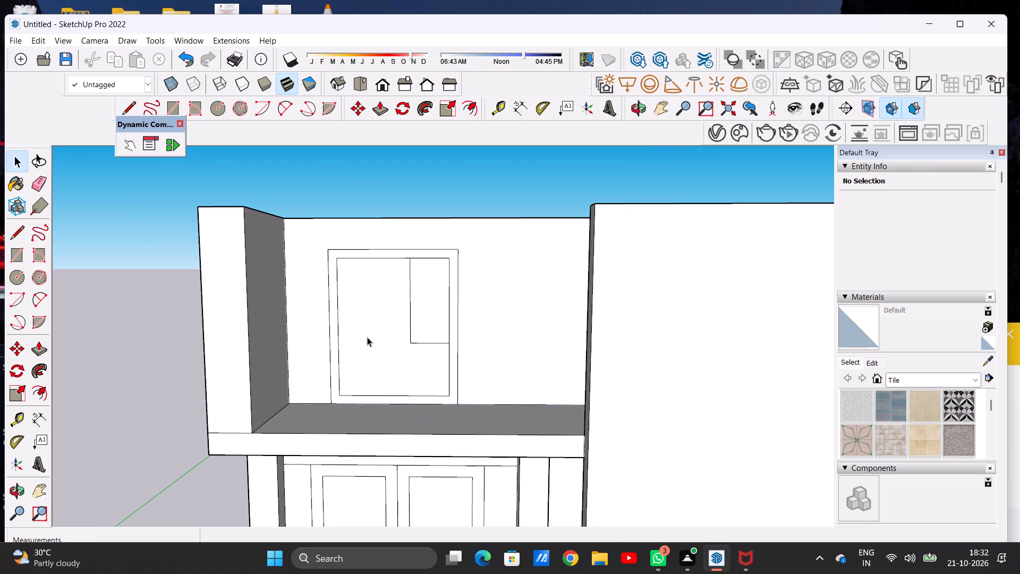
pyautogui.scroll(1, 367, 336)
pyautogui.scroll(-2, 356, 332)
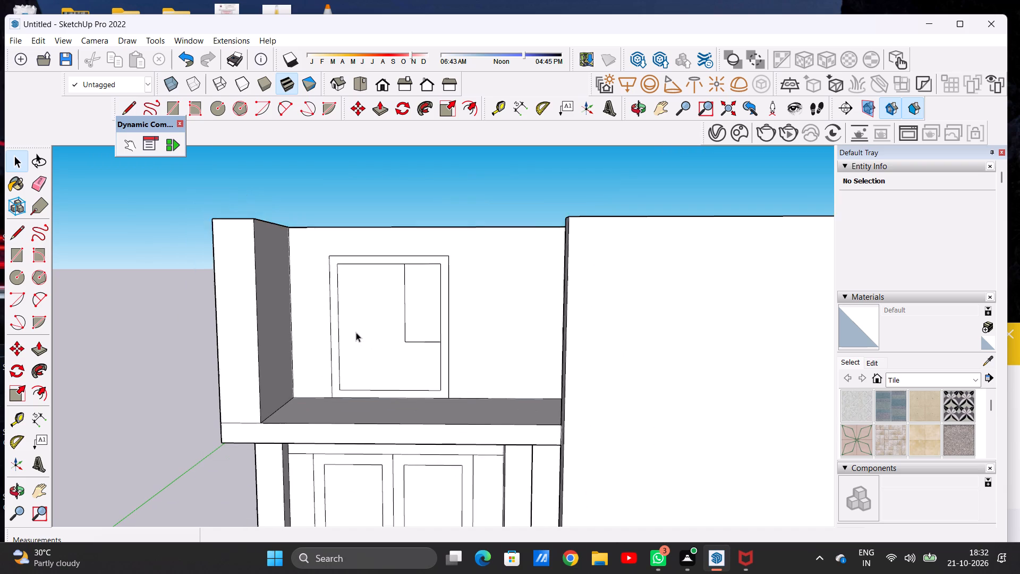
pyautogui.scroll(-1, 356, 332)
pyautogui.scroll(5, 375, 314)
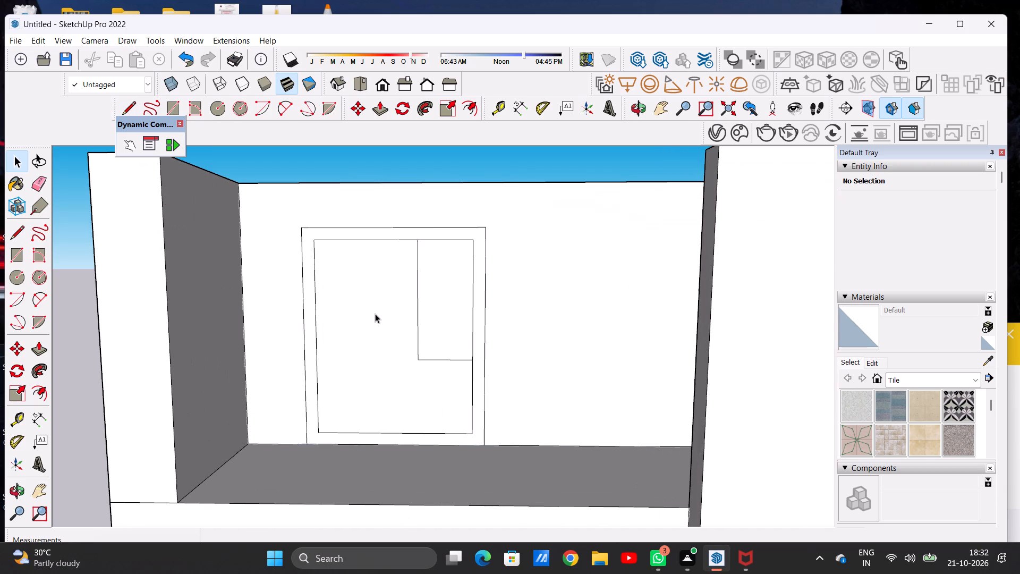
pyautogui.press('r')
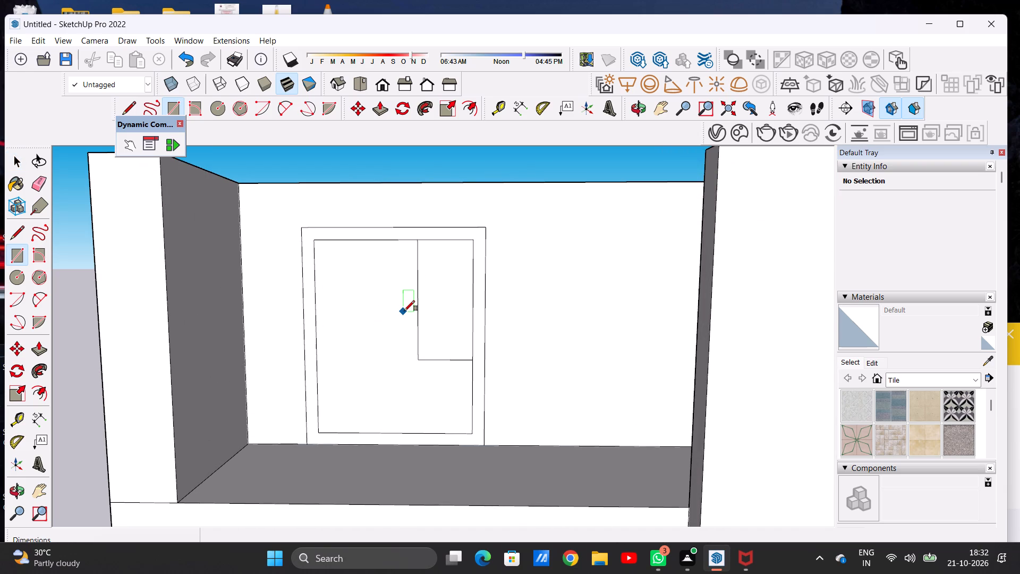
pyautogui.click(404, 311)
pyautogui.click(411, 311)
pyautogui.scroll(6, 398, 361)
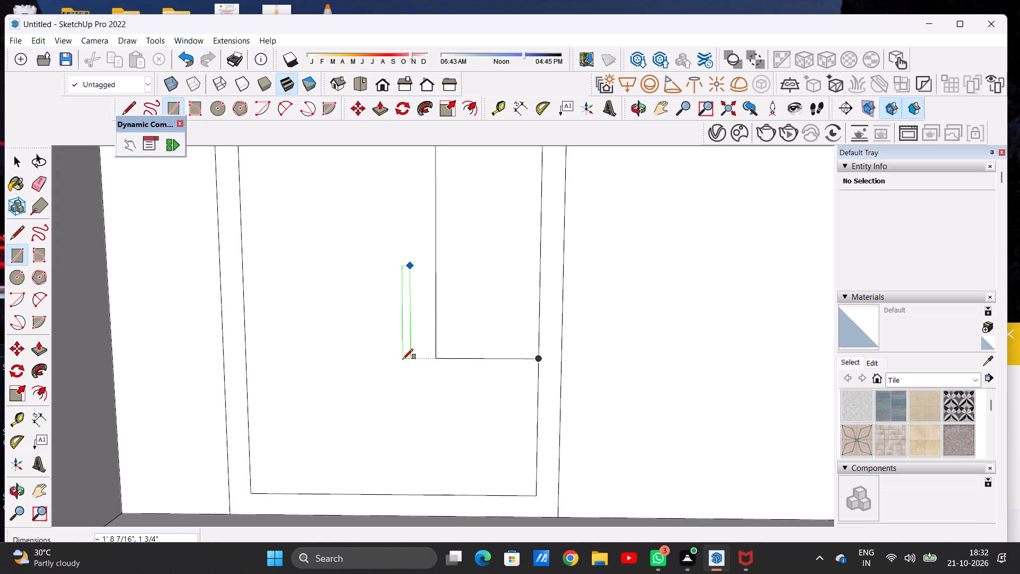
pyautogui.click(400, 359)
pyautogui.press('space')
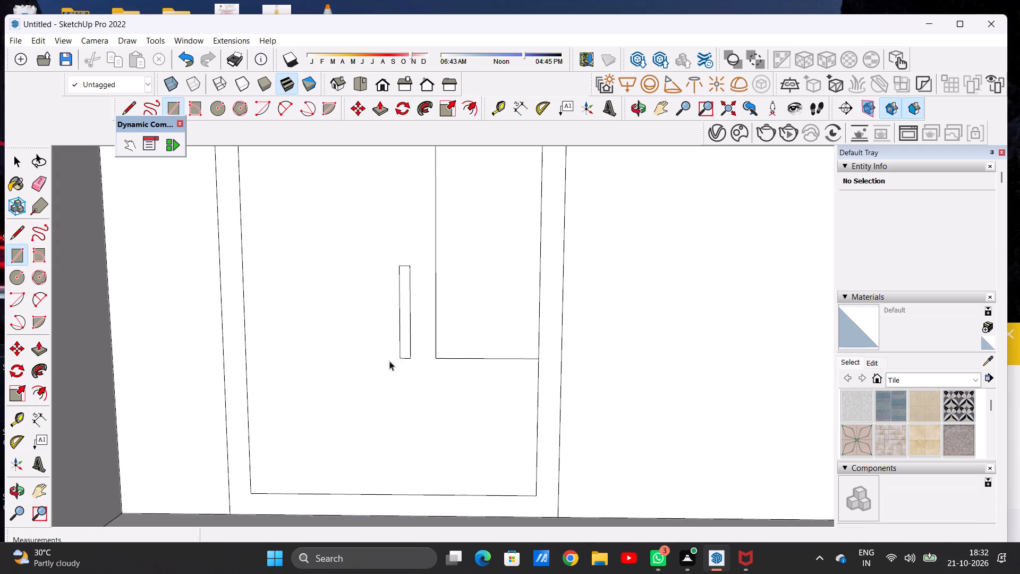
# Divide the corner panel with a full-height vertical centre line and a full-width horizontal line about a quarter down from its top.
pyautogui.scroll(-10, 382, 383)
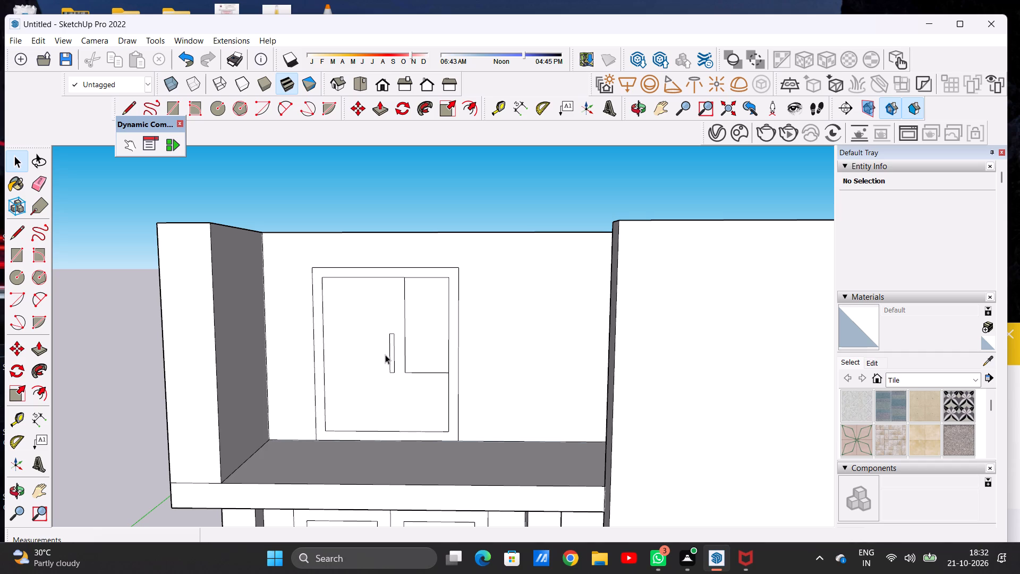
pyautogui.scroll(-6, 385, 354)
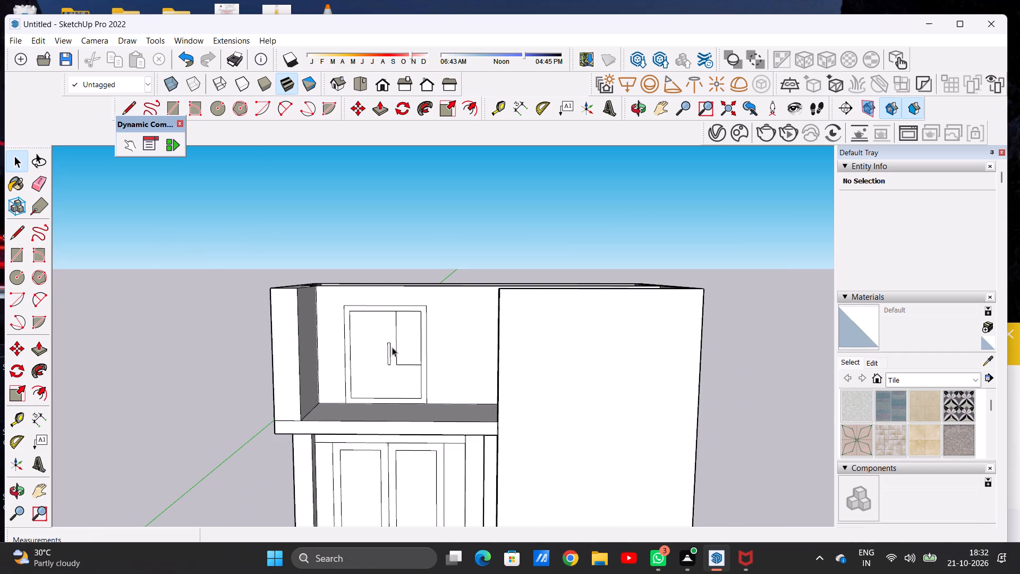
pyautogui.scroll(7, 403, 340)
pyautogui.press('l')
pyautogui.scroll(2, 448, 333)
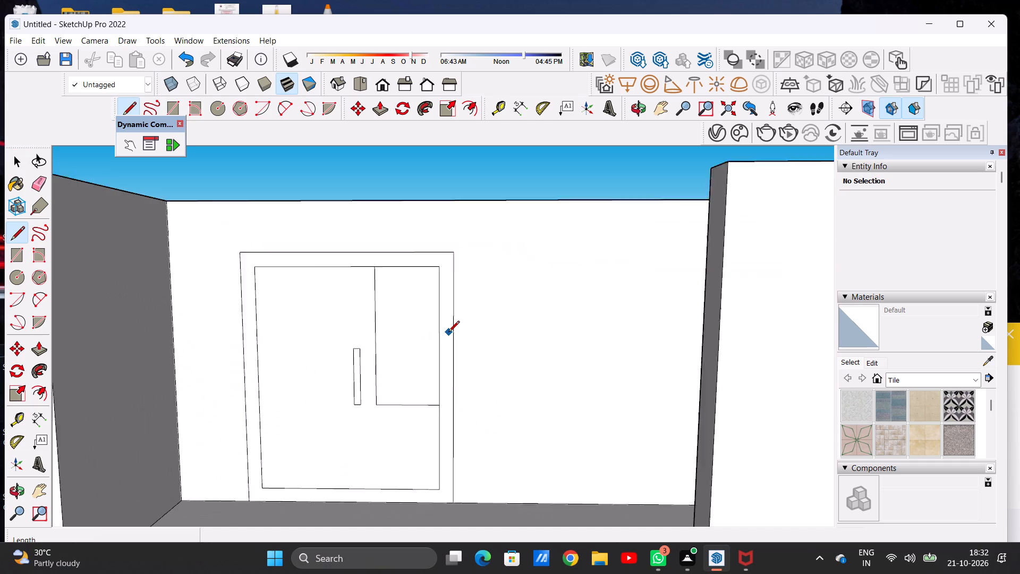
pyautogui.scroll(1, 448, 333)
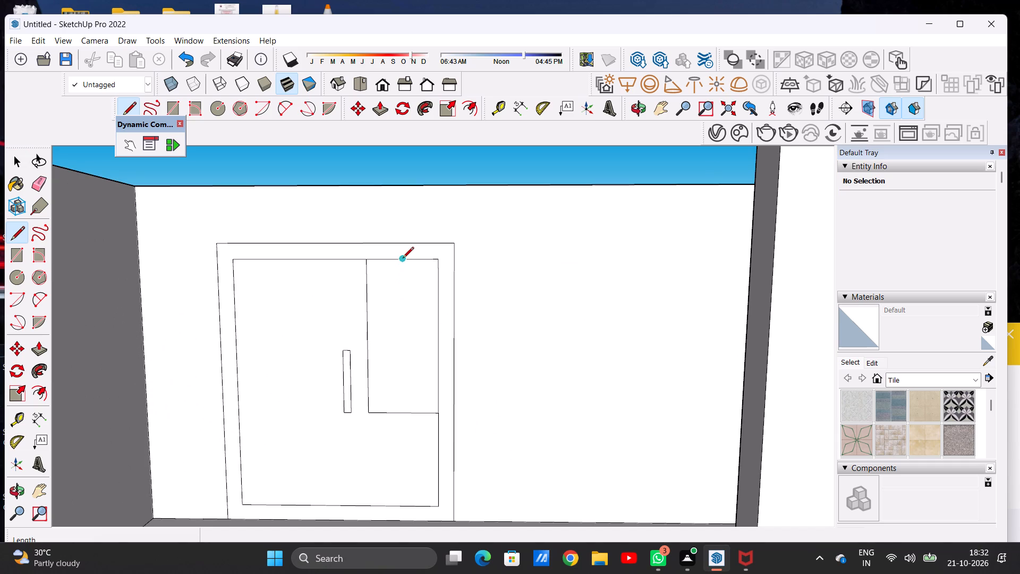
pyautogui.click(403, 259)
pyautogui.click(402, 411)
pyautogui.click(367, 296)
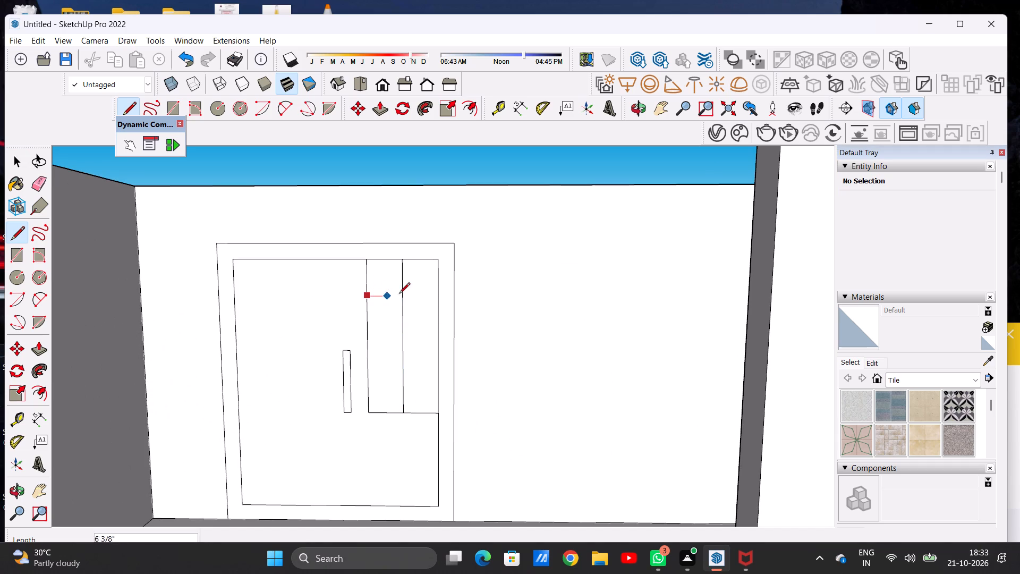
pyautogui.click(435, 294)
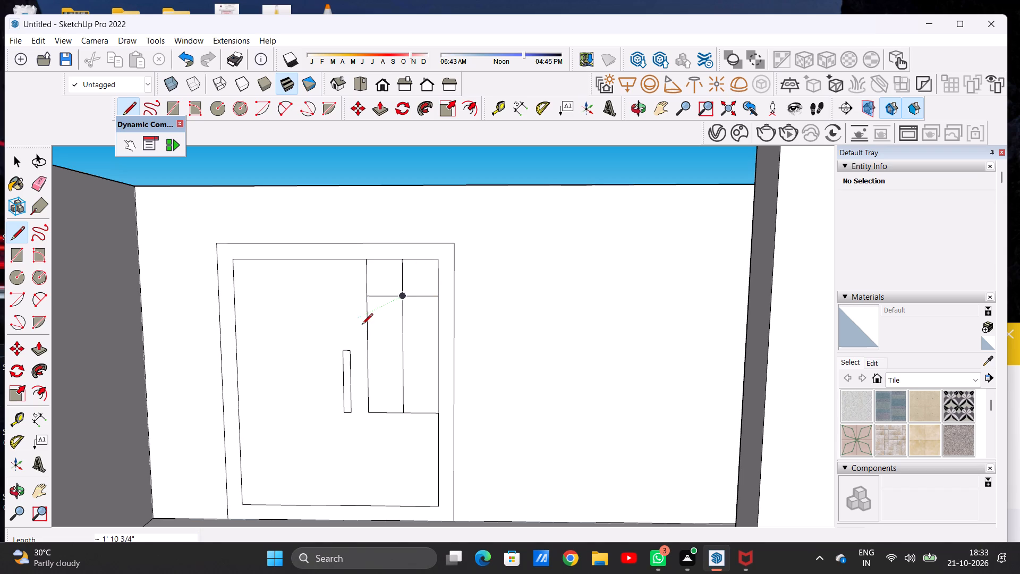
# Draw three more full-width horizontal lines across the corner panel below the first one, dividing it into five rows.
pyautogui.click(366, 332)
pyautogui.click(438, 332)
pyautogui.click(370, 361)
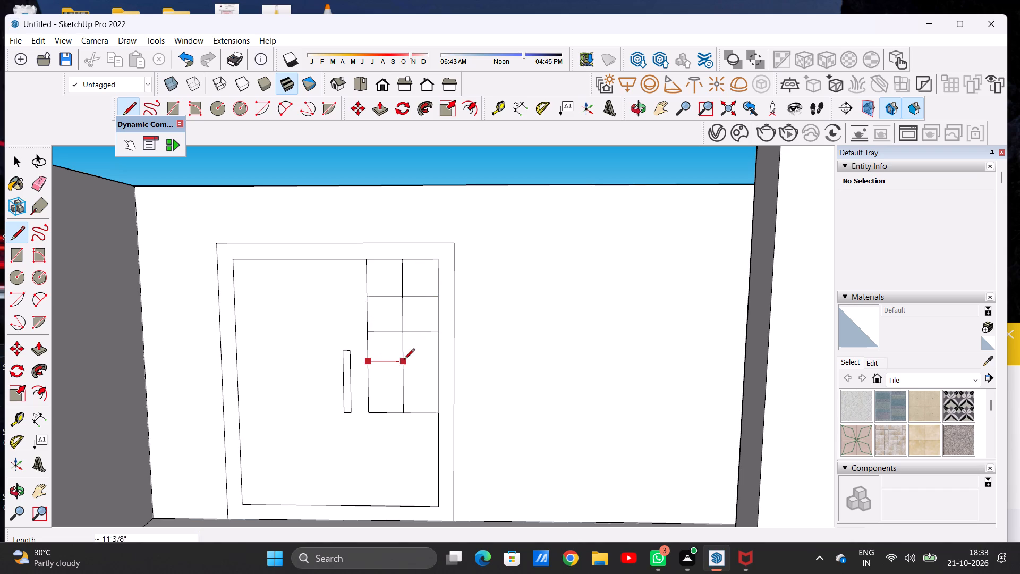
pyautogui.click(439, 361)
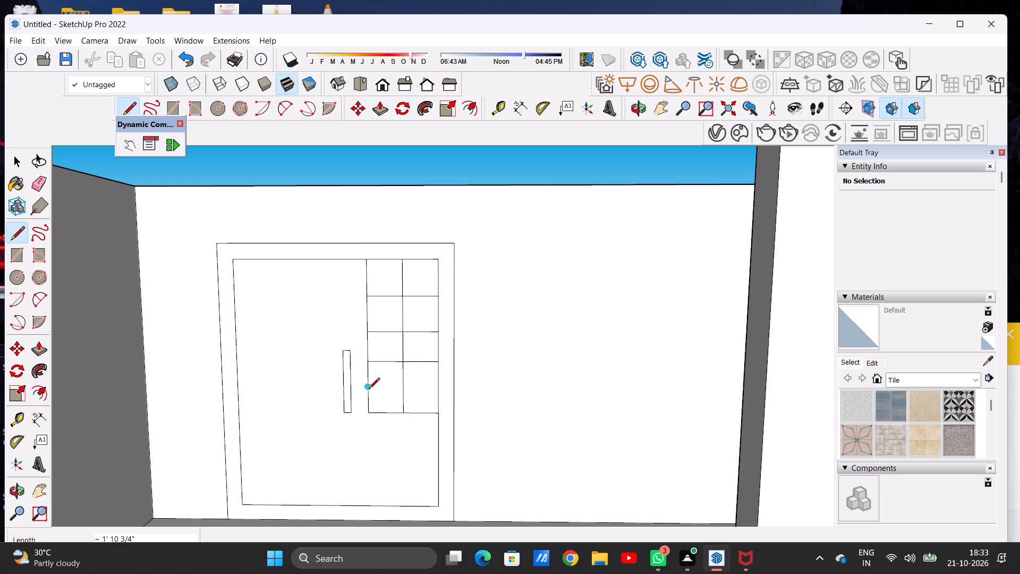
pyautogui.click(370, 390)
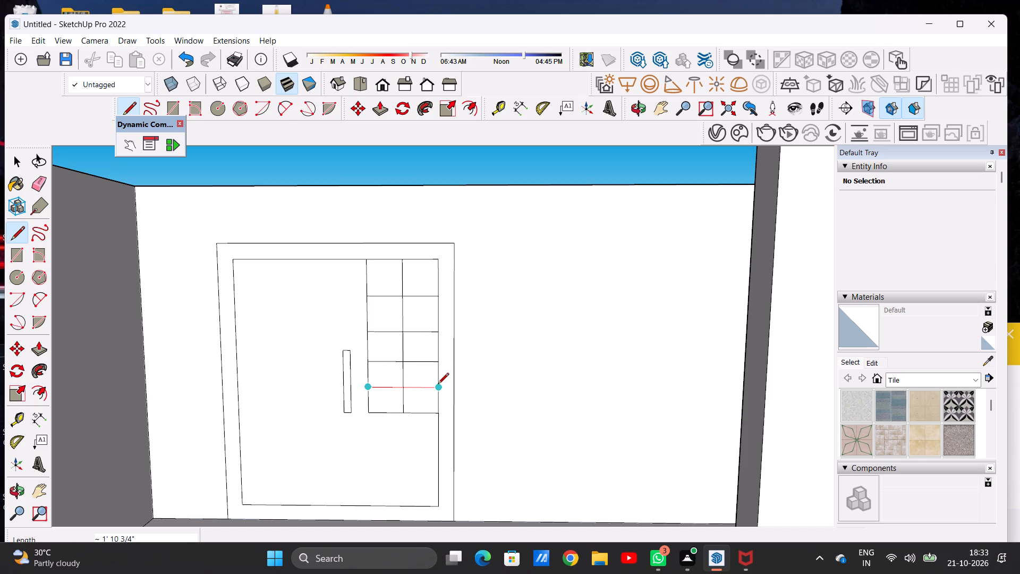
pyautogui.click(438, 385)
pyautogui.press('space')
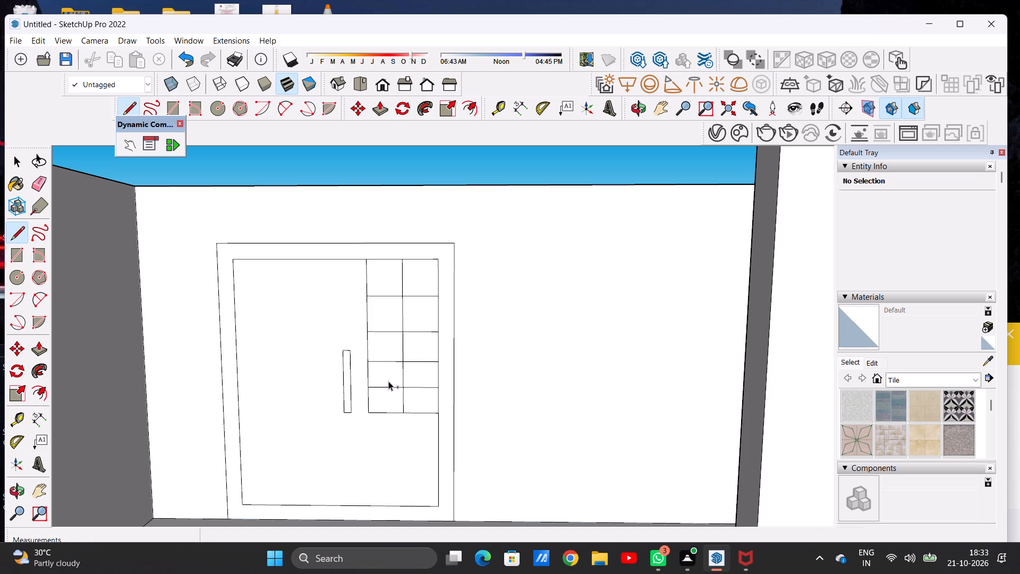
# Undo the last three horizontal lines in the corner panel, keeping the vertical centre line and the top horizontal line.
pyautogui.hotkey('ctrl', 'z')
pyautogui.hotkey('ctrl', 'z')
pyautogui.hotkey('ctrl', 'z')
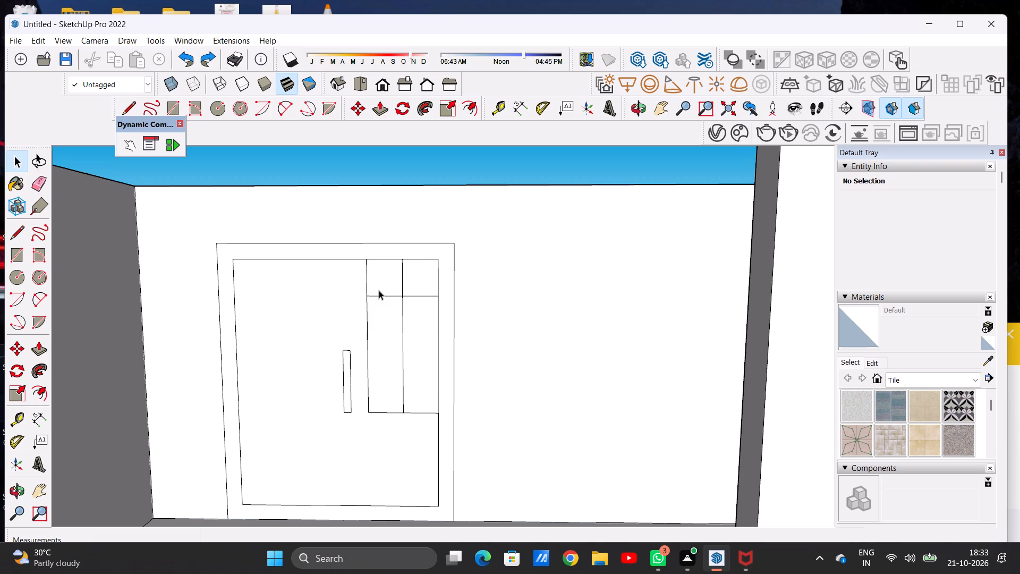
# Draw two horizontal lines about 1' 10 3/4" long across the corner panel to complete a grid of four nearly equal rows.
pyautogui.scroll(2, 379, 290)
pyautogui.scroll(-3, 379, 290)
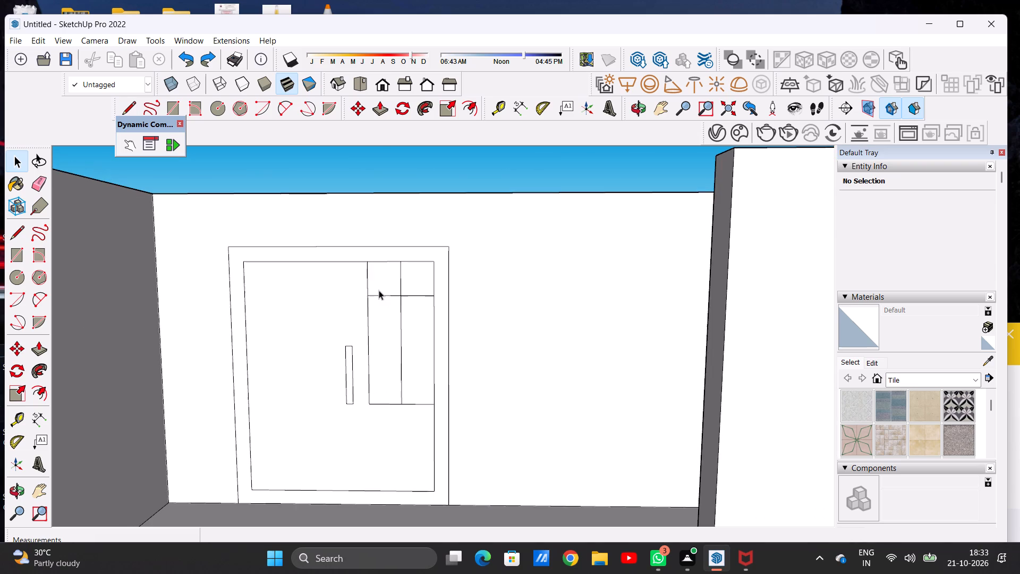
pyautogui.scroll(2, 390, 298)
pyautogui.press('l')
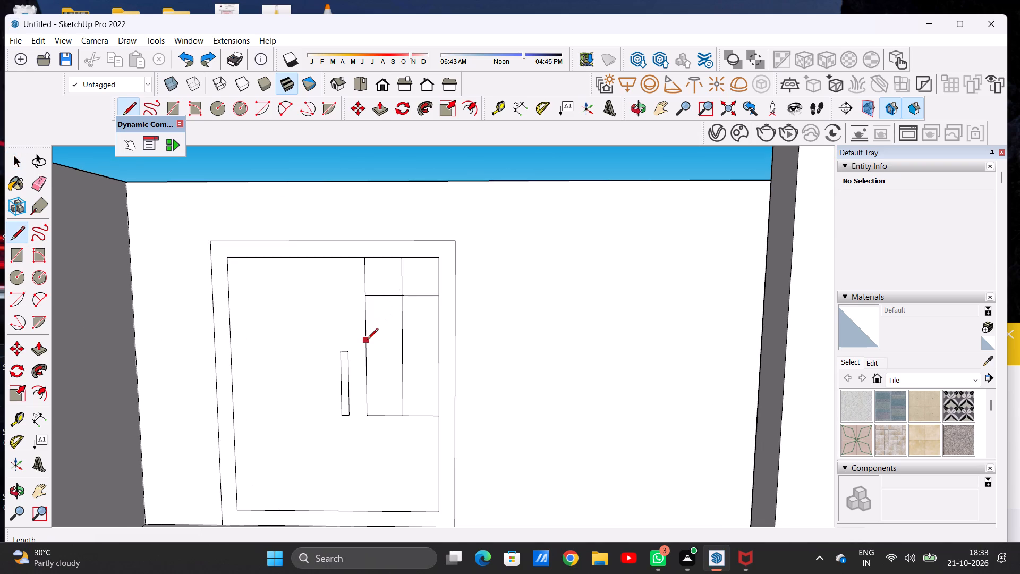
pyautogui.click(367, 336)
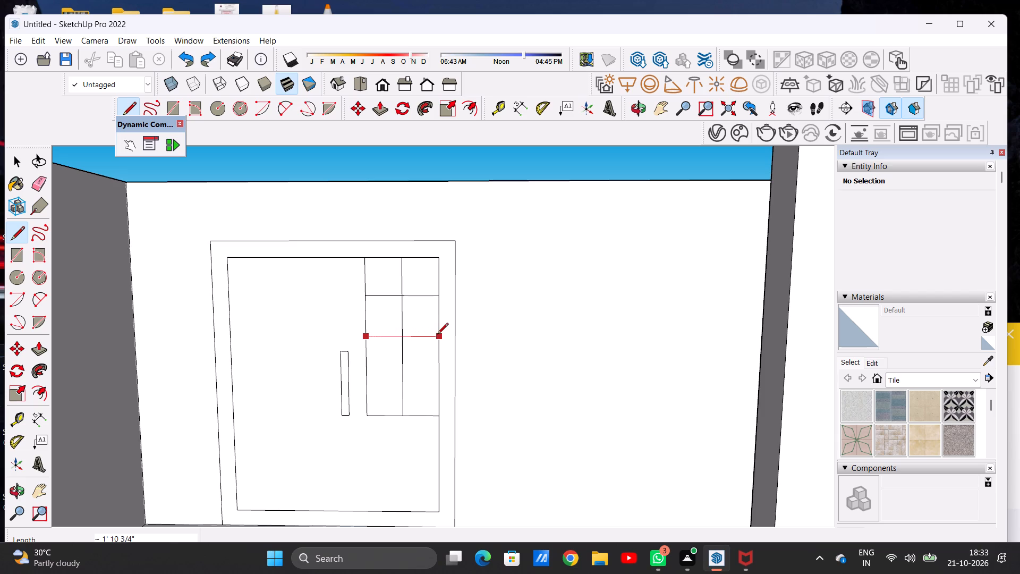
pyautogui.click(438, 335)
pyautogui.click(369, 381)
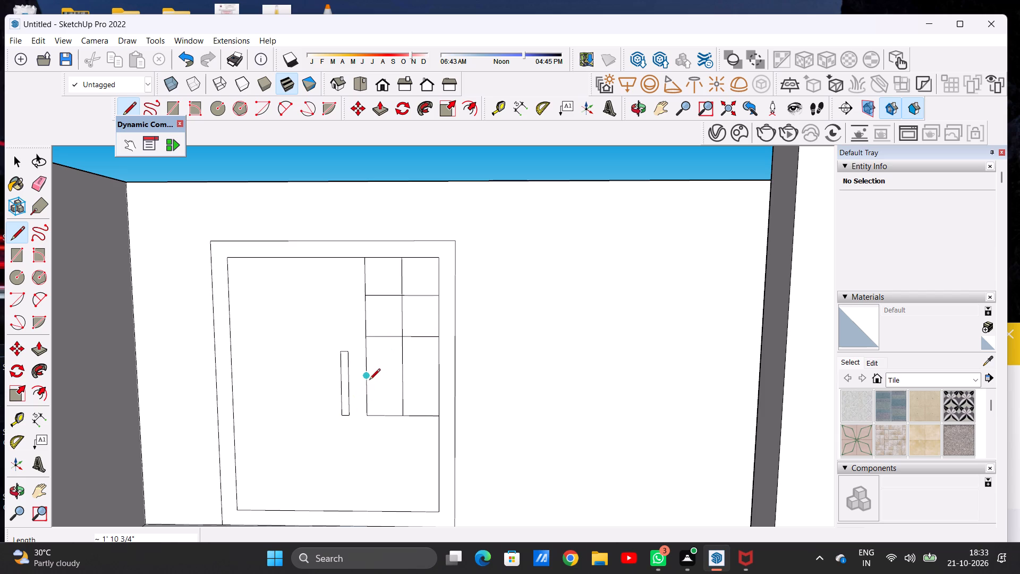
pyautogui.click(441, 374)
pyautogui.press('space')
pyautogui.scroll(-12, 387, 385)
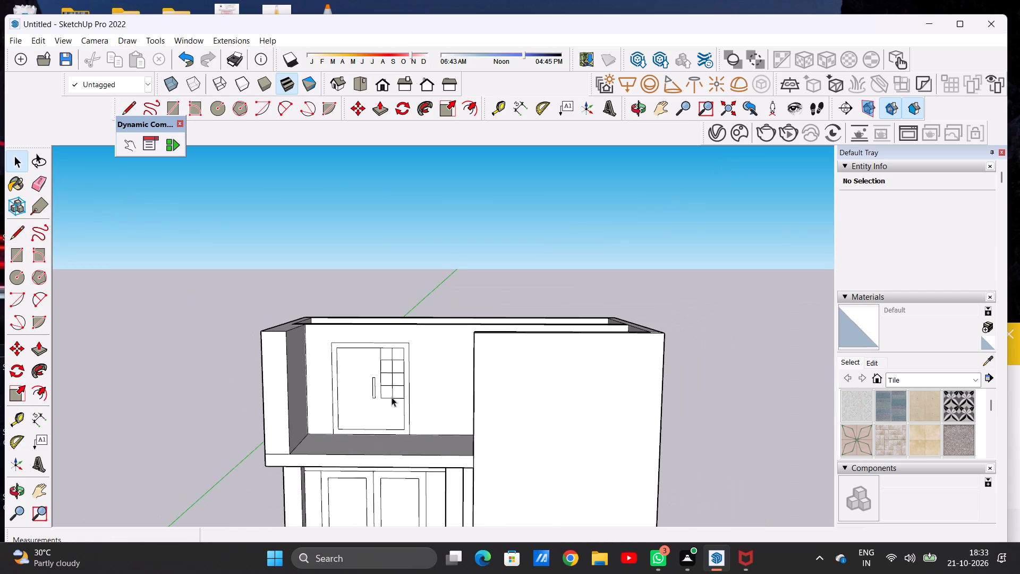
pyautogui.scroll(5, 366, 428)
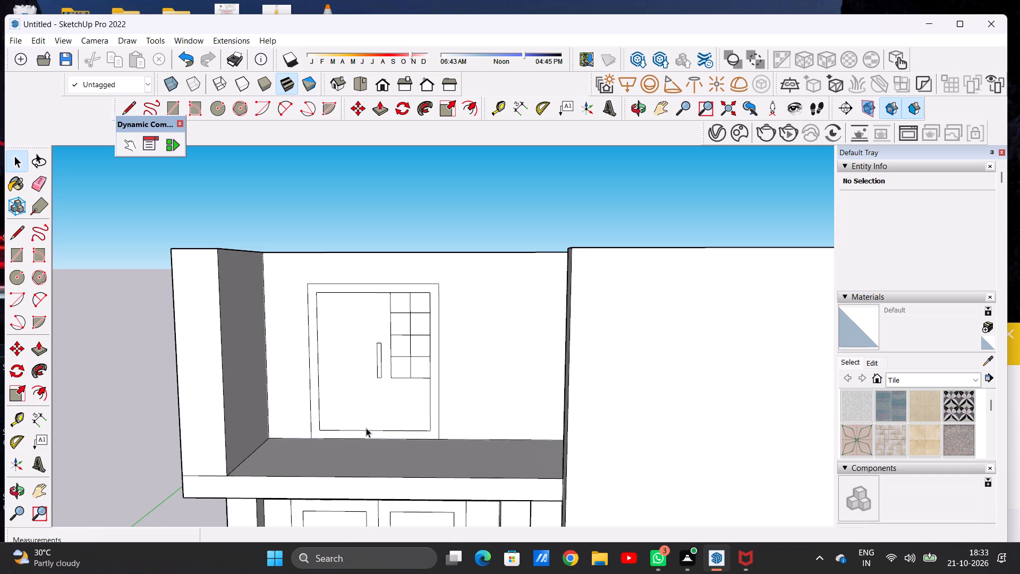
# Erase the horizontal edge separating the upper-storey corner pier from the front face of the intermediate slab.
pyautogui.scroll(-3, 358, 418)
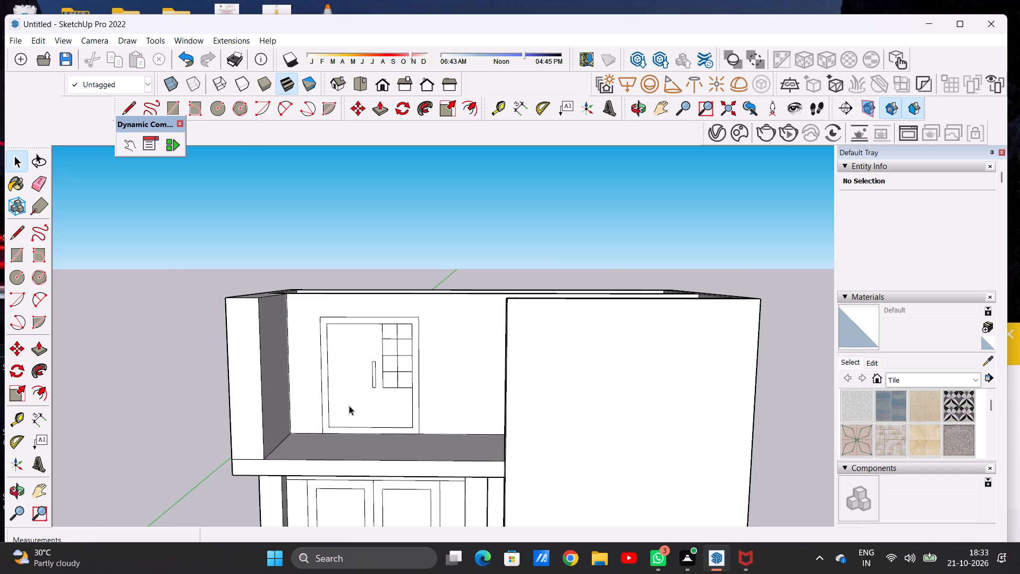
pyautogui.scroll(-6, 317, 404)
pyautogui.scroll(5, 360, 410)
pyautogui.moveTo(384, 406); pyautogui.dragTo(387, 435, button='middle')
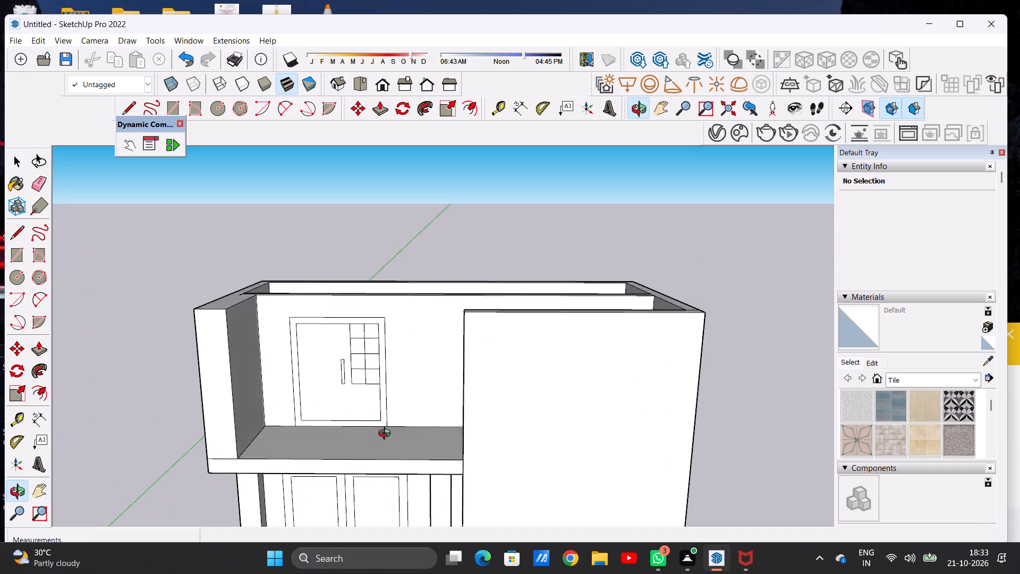
pyautogui.moveTo(387, 435); pyautogui.dragTo(394, 486, button='middle')
pyautogui.scroll(1, 417, 472)
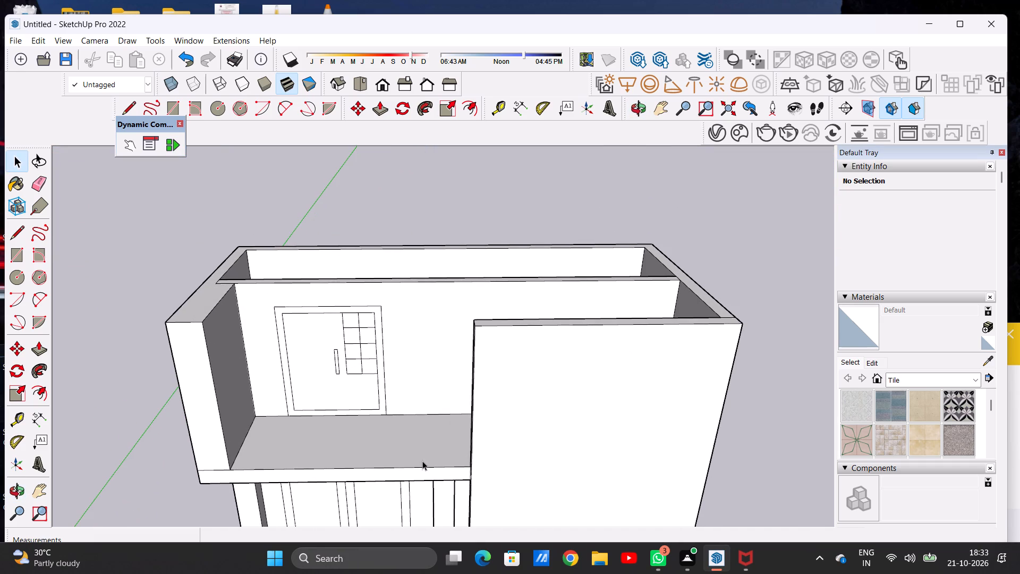
pyautogui.scroll(4, 422, 461)
pyautogui.scroll(-2, 464, 409)
pyautogui.scroll(1, 464, 409)
pyautogui.scroll(-3, 464, 409)
pyautogui.moveTo(402, 418); pyautogui.dragTo(423, 398, button='middle')
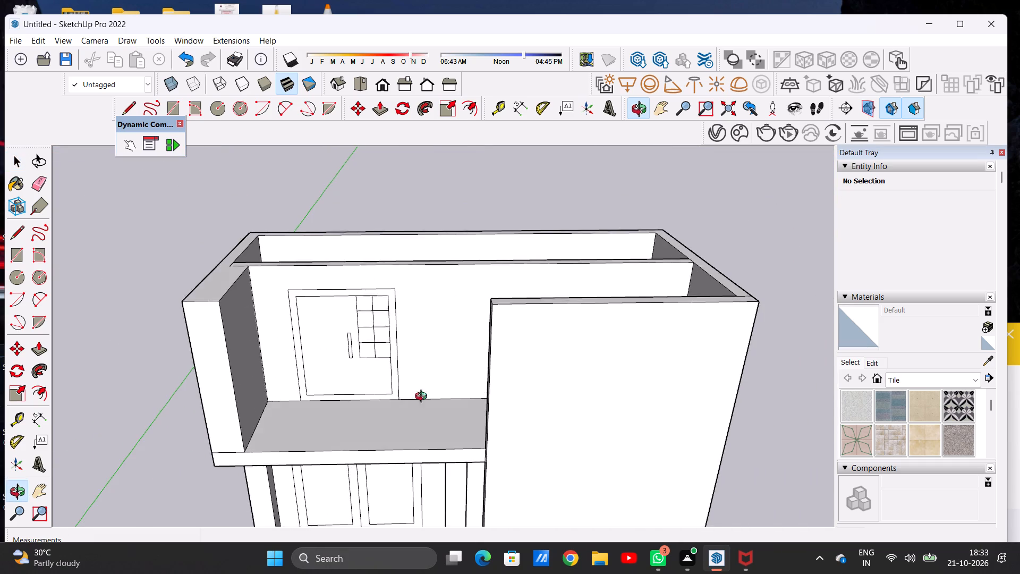
pyautogui.moveTo(423, 398); pyautogui.dragTo(430, 424, button='middle')
pyautogui.scroll(-2, 430, 424)
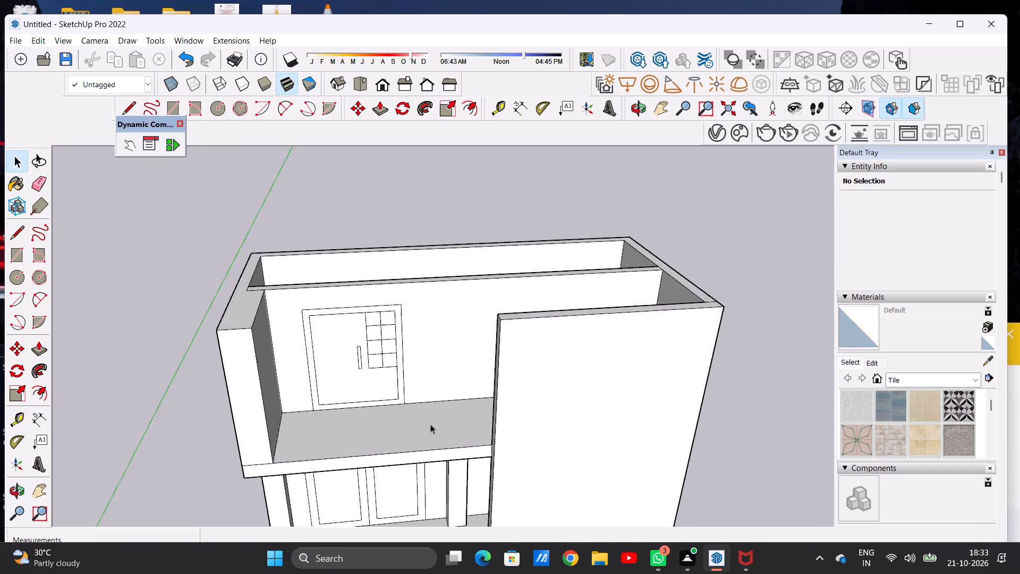
pyautogui.scroll(-2, 430, 424)
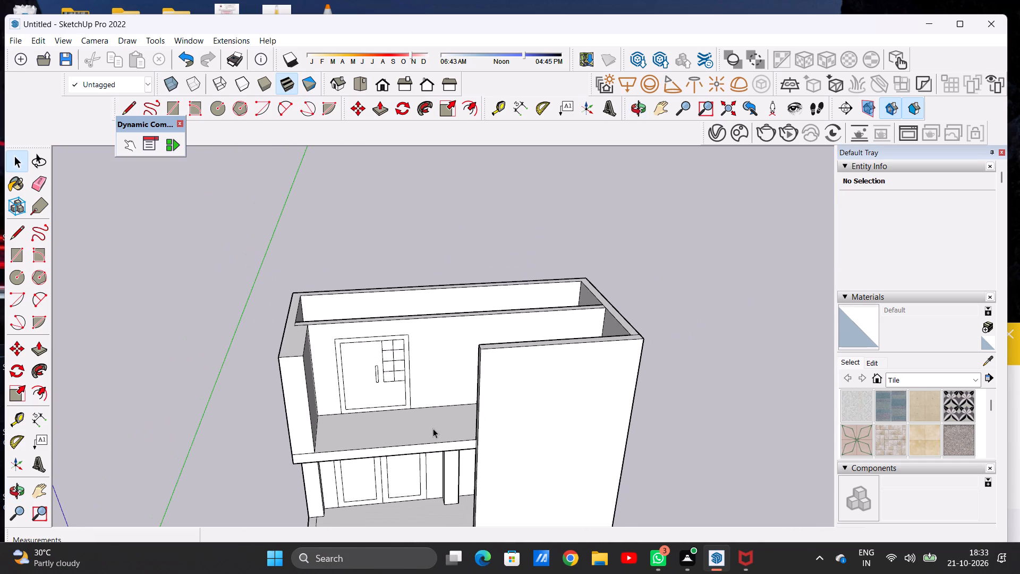
pyautogui.scroll(-2, 447, 443)
pyautogui.moveTo(474, 445); pyautogui.dragTo(531, 390, button='middle')
pyautogui.scroll(8, 371, 440)
pyautogui.scroll(5, 319, 494)
pyautogui.press('e')
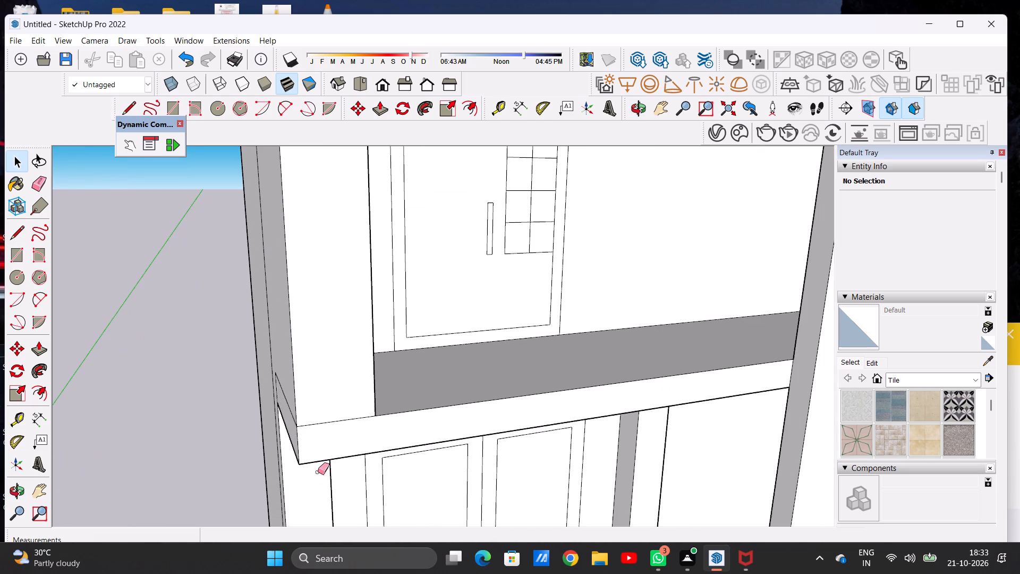
pyautogui.moveTo(359, 411); pyautogui.dragTo(361, 426)
pyautogui.press('space')
# Draw a 10' vertical line on the corner pier's front face, from the outer corner of the ground-floor column up to the top edge.
pyautogui.moveTo(388, 452); pyautogui.dragTo(297, 467, button='middle')
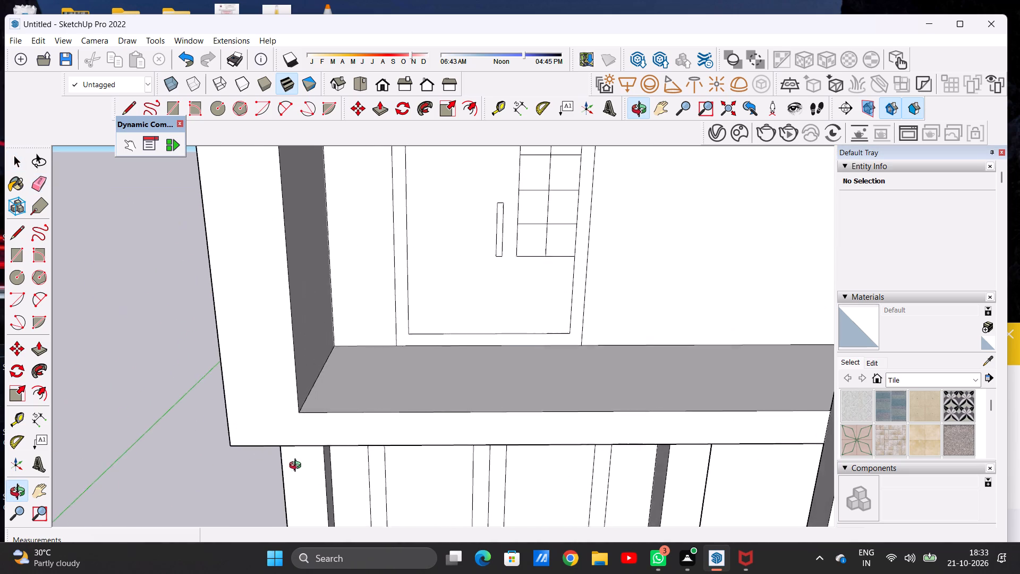
pyautogui.moveTo(297, 467); pyautogui.dragTo(293, 467, button='middle')
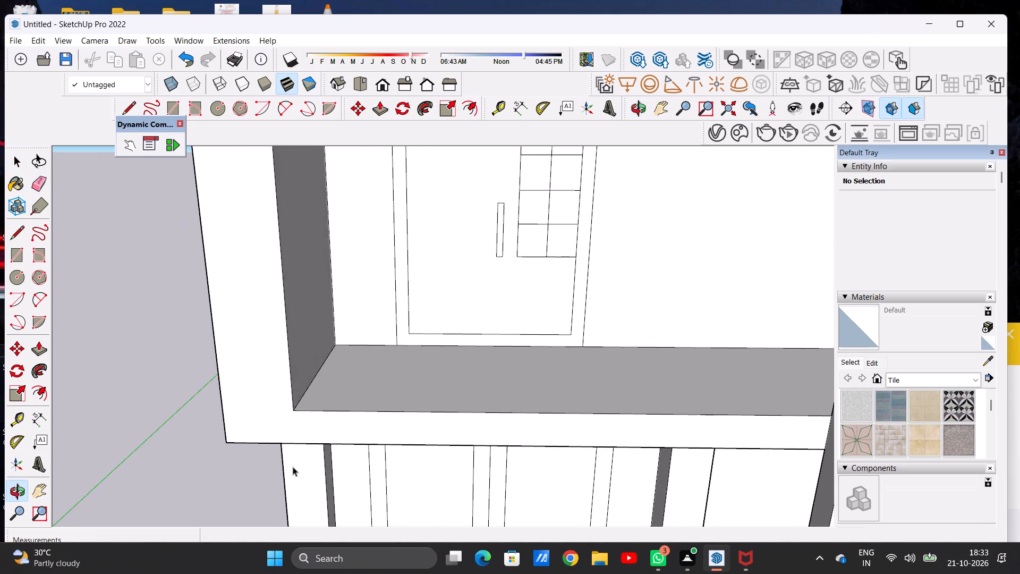
pyautogui.scroll(-4, 303, 434)
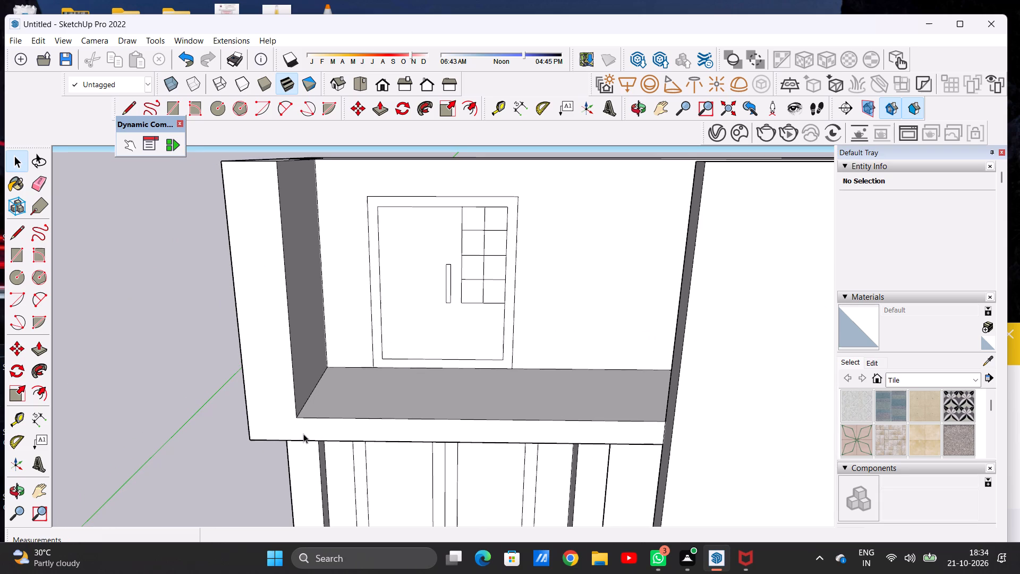
pyautogui.scroll(4, 303, 434)
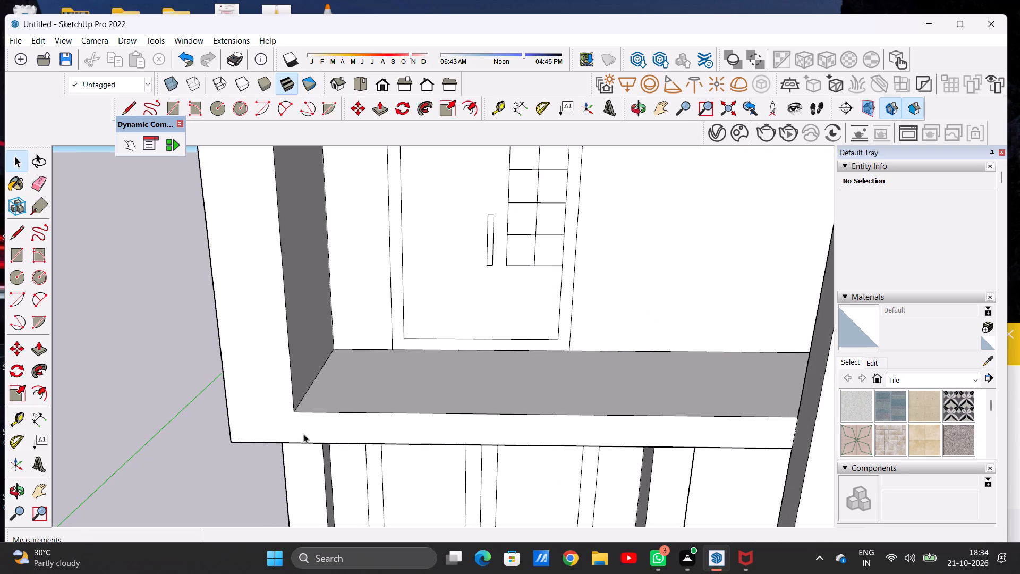
pyautogui.moveTo(303, 434); pyautogui.dragTo(325, 429, button='middle')
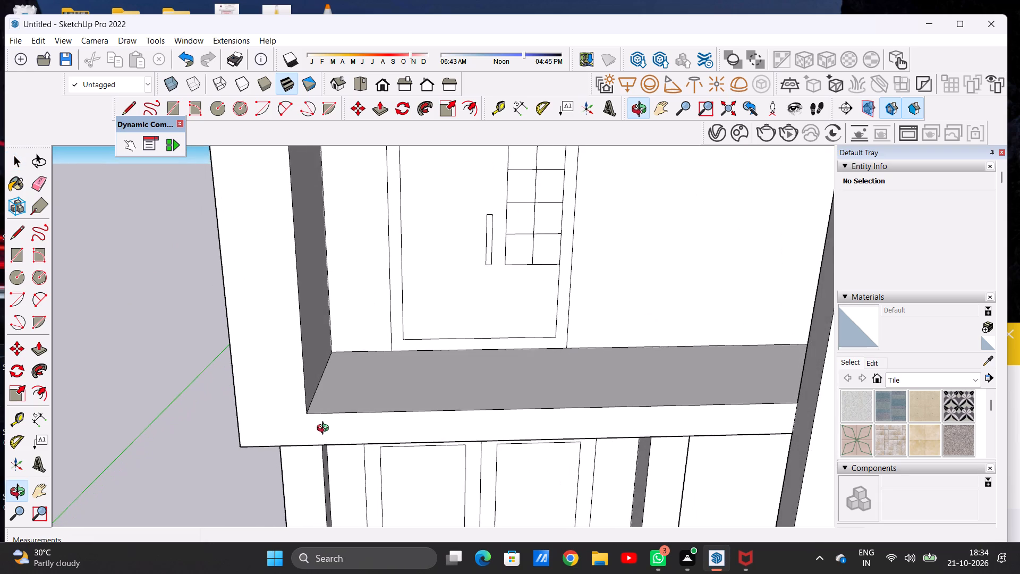
pyautogui.moveTo(325, 429); pyautogui.dragTo(339, 423, button='middle')
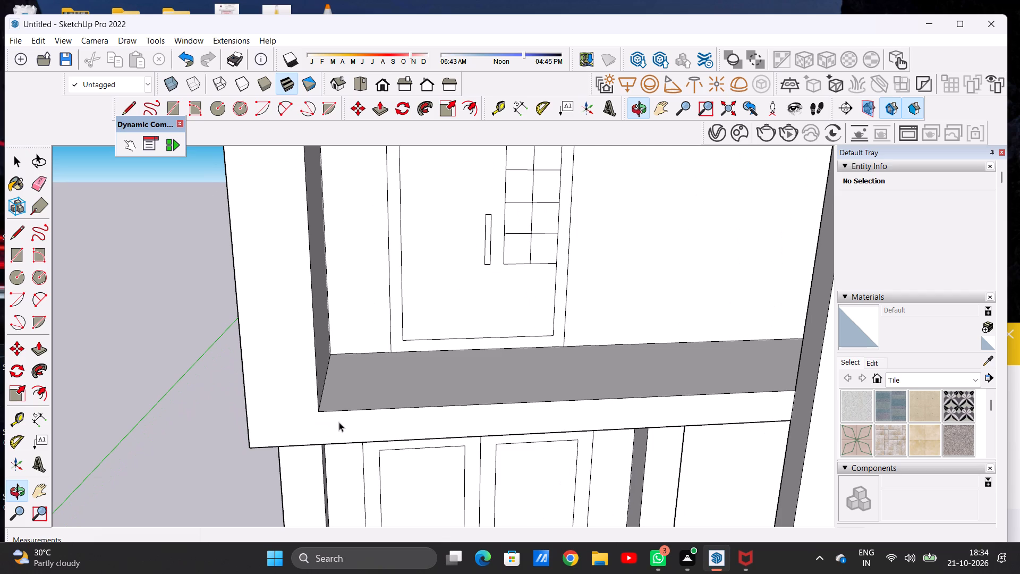
pyautogui.scroll(-13, 276, 421)
pyautogui.scroll(1, 276, 421)
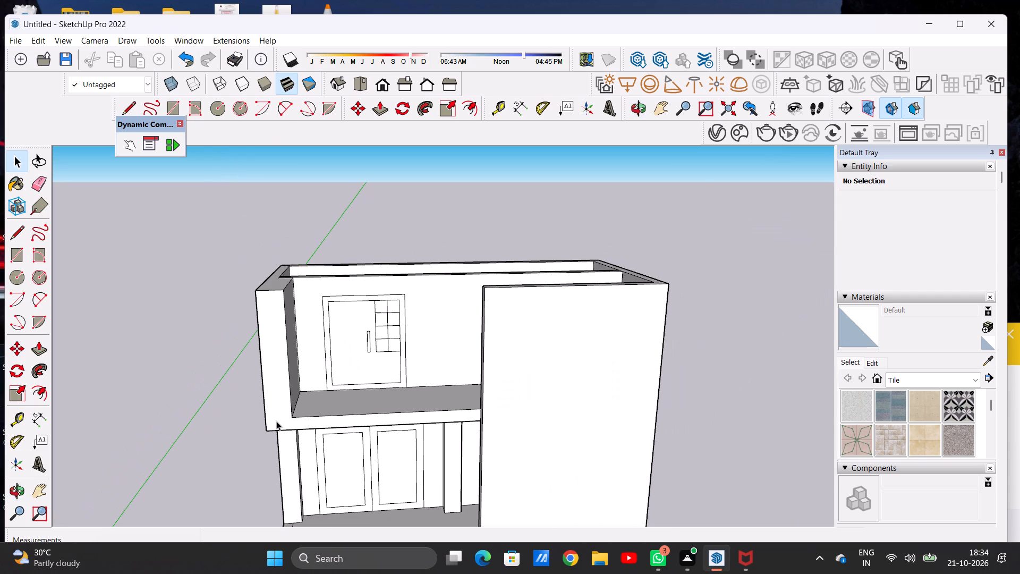
pyautogui.press('l')
pyautogui.scroll(6, 276, 421)
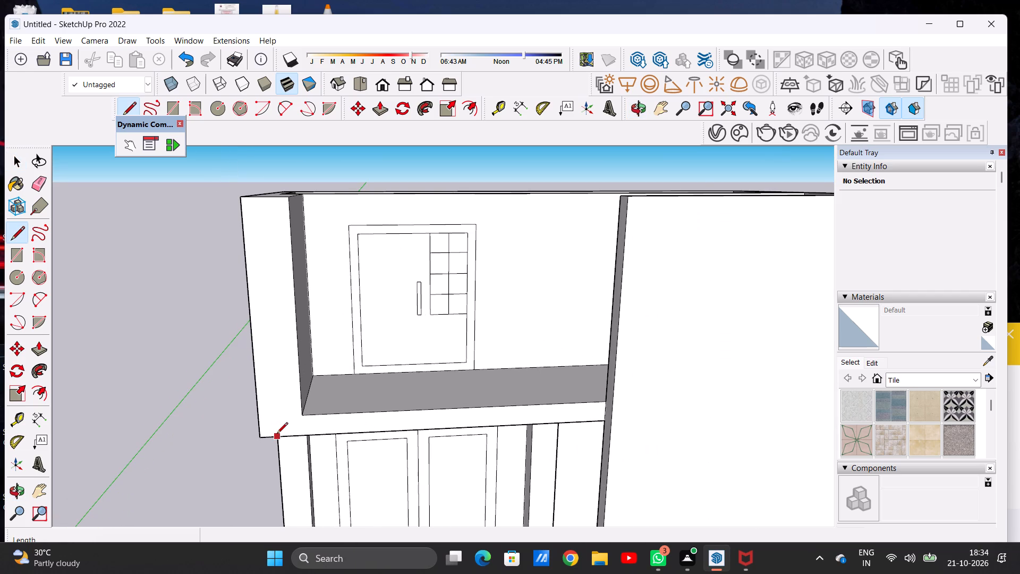
pyautogui.click(277, 434)
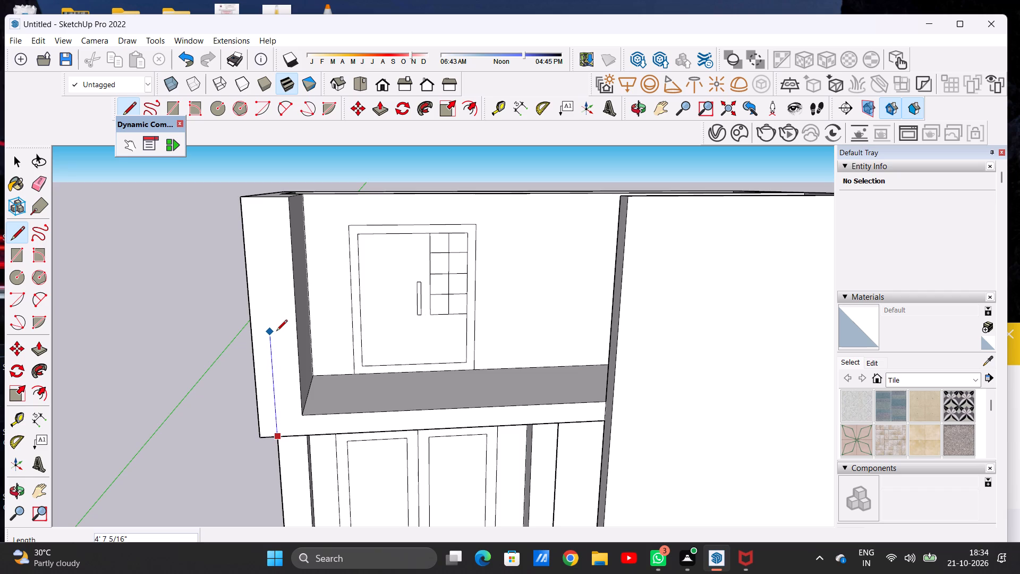
pyautogui.click(259, 195)
pyautogui.press('space')
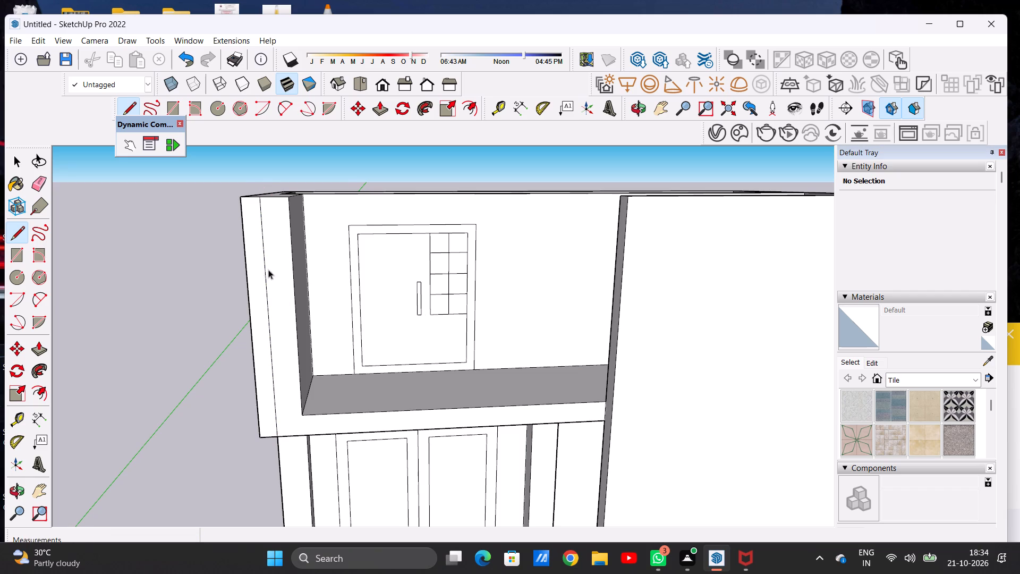
# Push/Pull the corner pier's inner side face toward the upper door to widen the pier slightly.
pyautogui.scroll(-3, 282, 301)
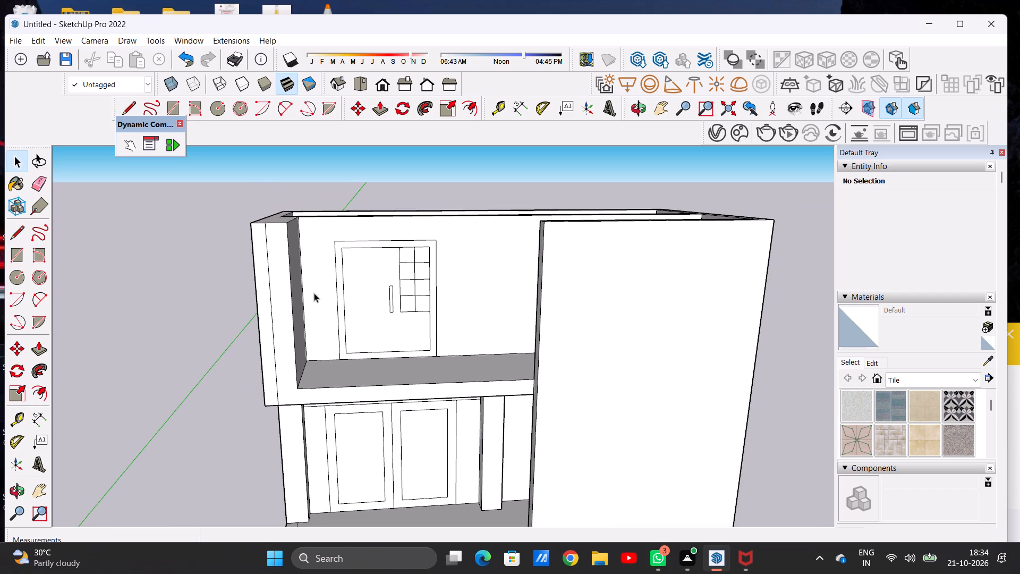
pyautogui.press('p')
pyautogui.moveTo(314, 293); pyautogui.dragTo(267, 313, button='middle')
pyautogui.scroll(7, 271, 290)
pyautogui.click(289, 268)
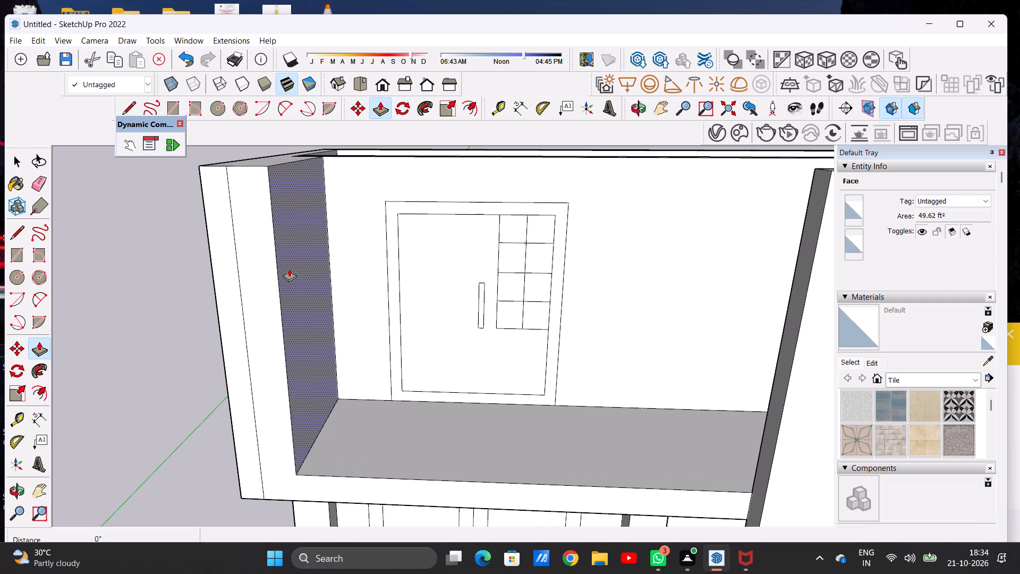
pyautogui.click(316, 277)
pyautogui.press('space')
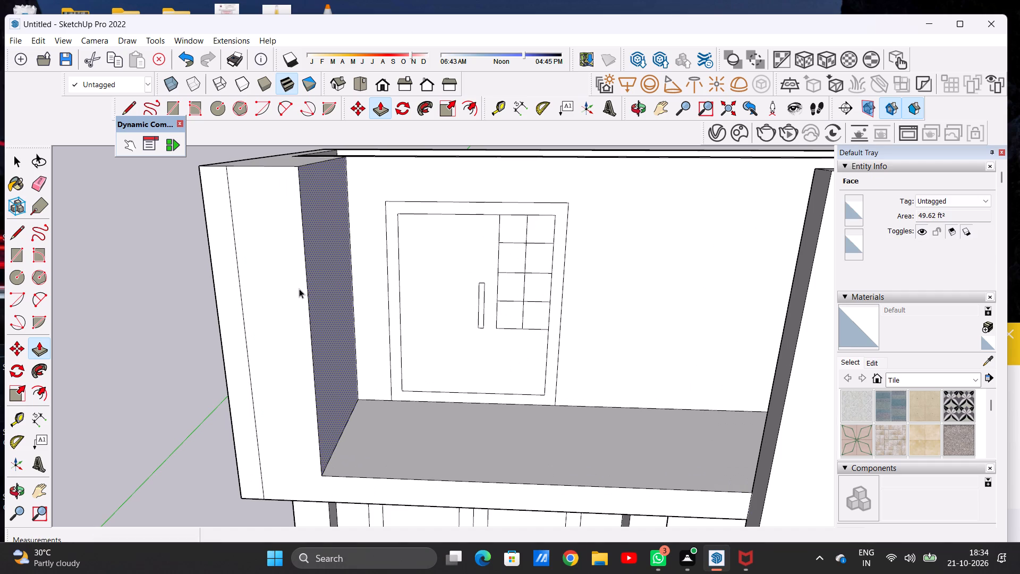
# Draw a panel outline beside the pier's vertical line: top about 1' 7 3/16", side about 8' 1", and bottom about 1' 7 1/2".
pyautogui.scroll(-12, 271, 339)
pyautogui.moveTo(271, 339); pyautogui.dragTo(331, 296, button='middle')
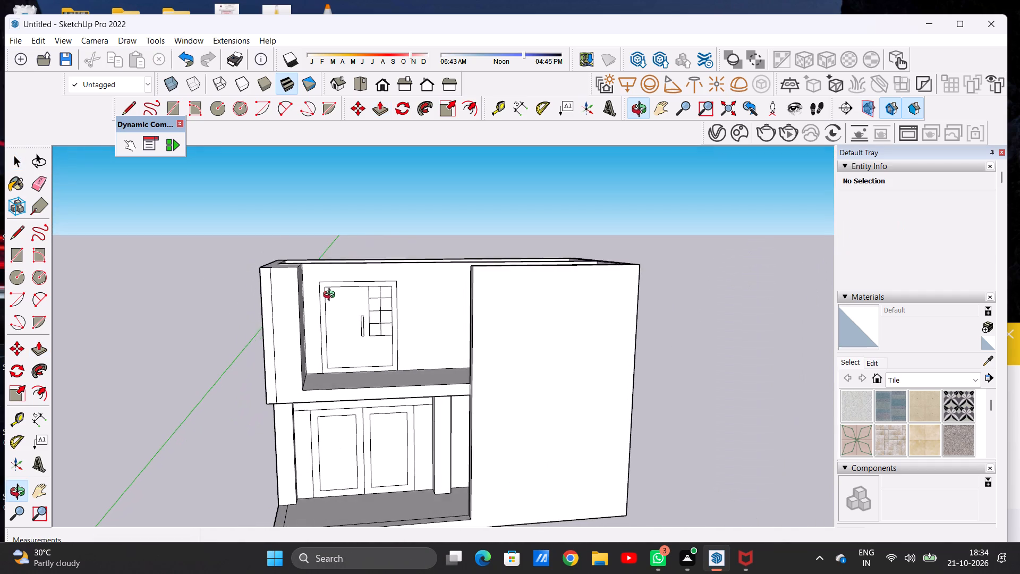
pyautogui.moveTo(331, 296); pyautogui.dragTo(331, 275, button='middle')
pyautogui.scroll(2, 295, 319)
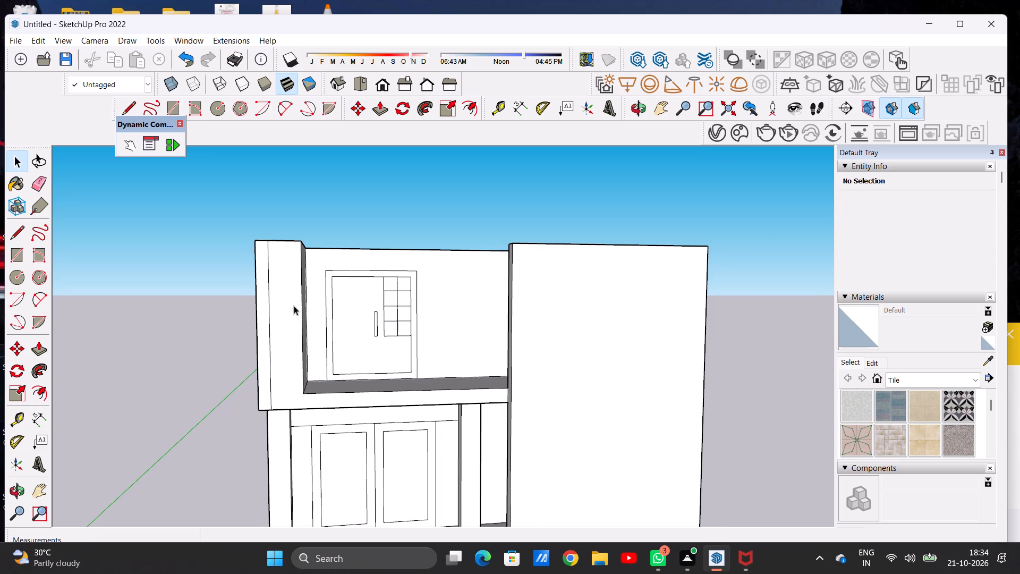
pyautogui.scroll(1, 290, 283)
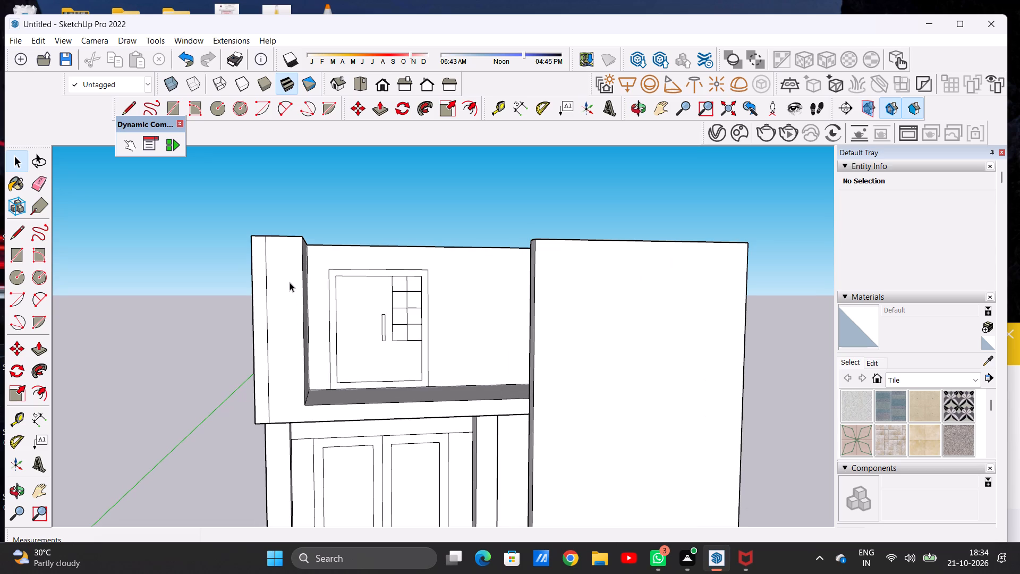
pyautogui.press('l')
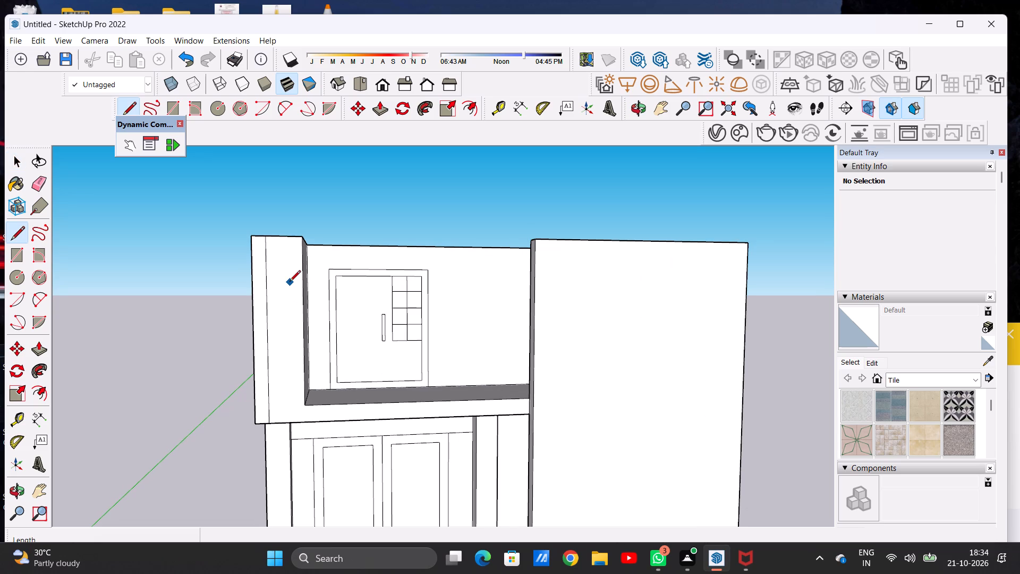
pyautogui.click(269, 256)
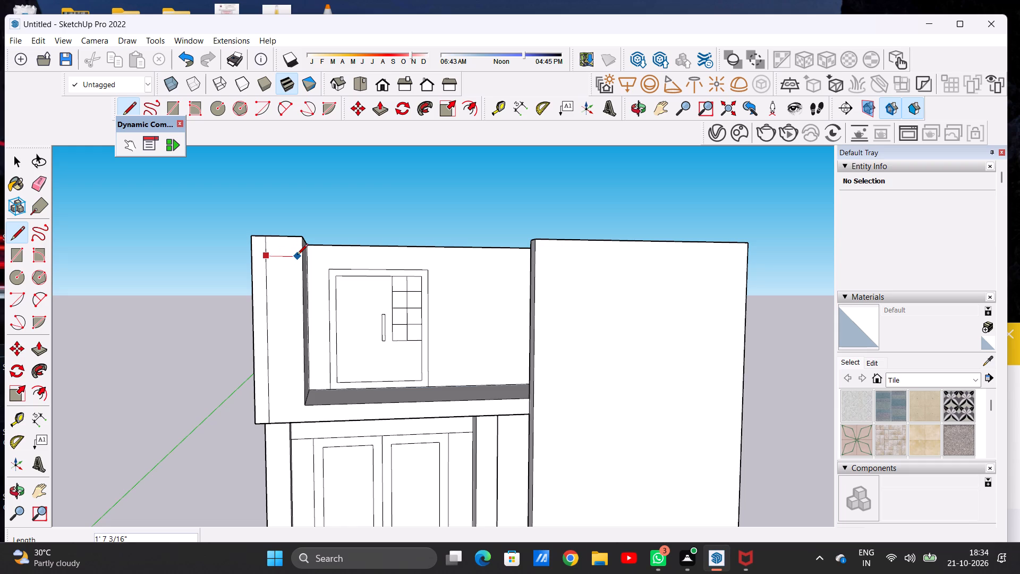
pyautogui.click(297, 255)
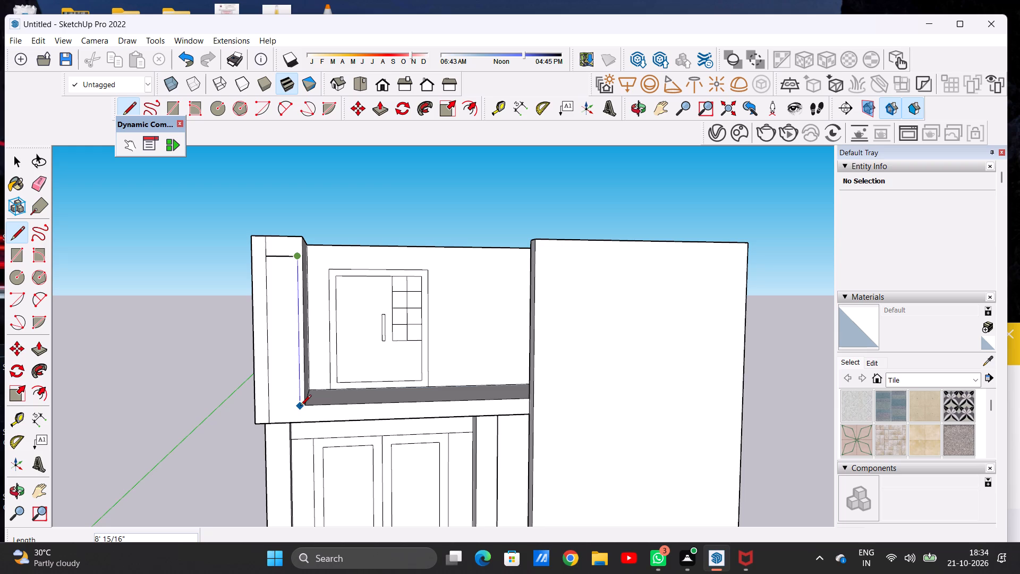
pyautogui.click(300, 407)
pyautogui.click(276, 405)
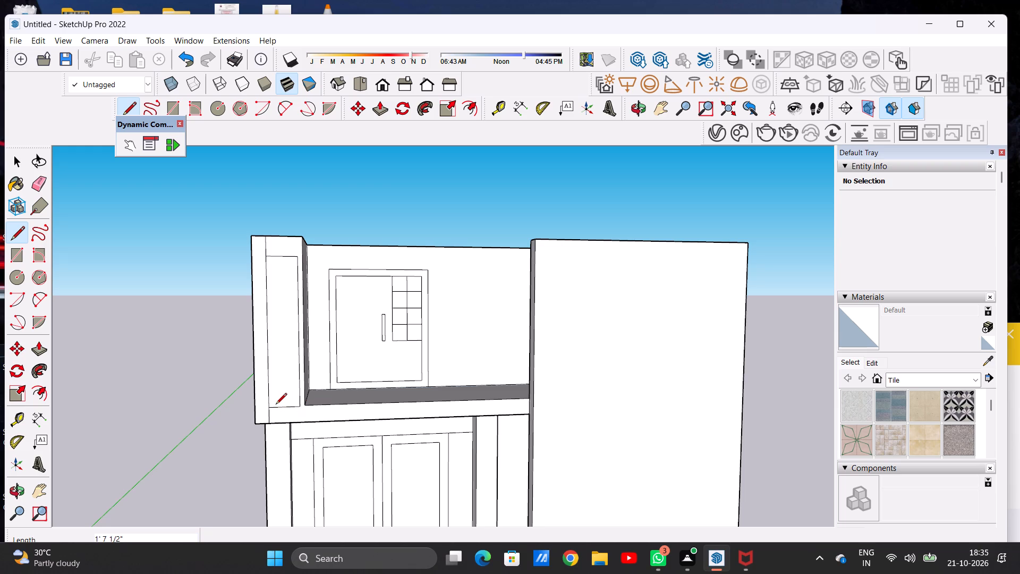
pyautogui.press('space')
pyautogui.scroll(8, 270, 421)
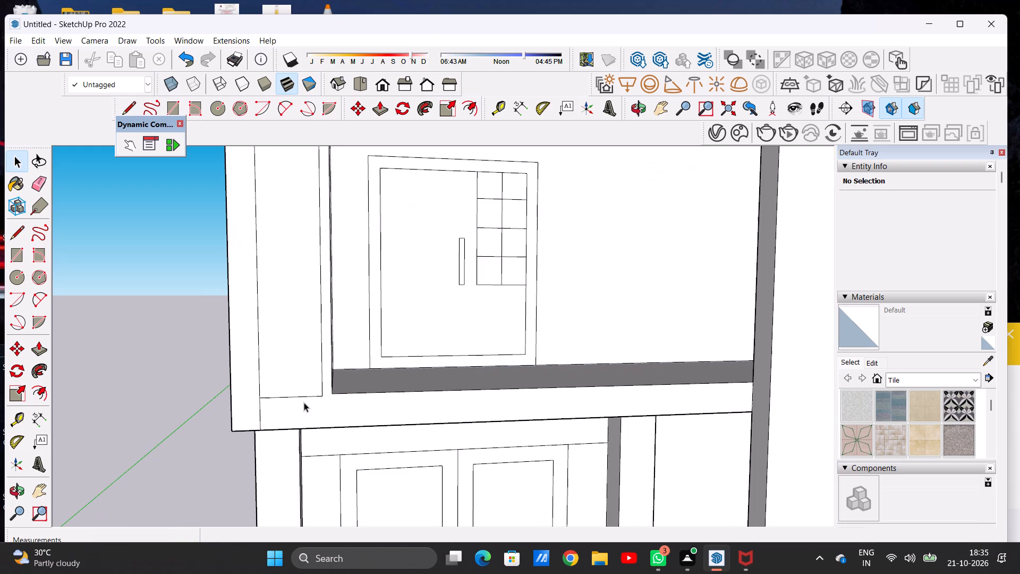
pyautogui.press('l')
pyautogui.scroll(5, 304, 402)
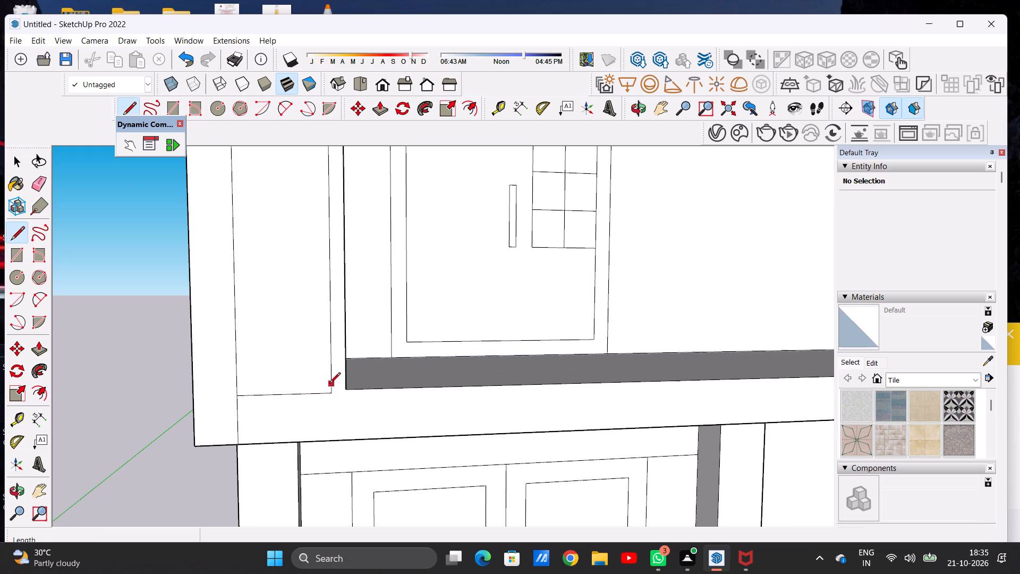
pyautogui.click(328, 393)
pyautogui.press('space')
# Draw a horizontal line about 1' 10" long from the recess's lower front corner across the pier to its vertical line.
pyautogui.scroll(7, 345, 396)
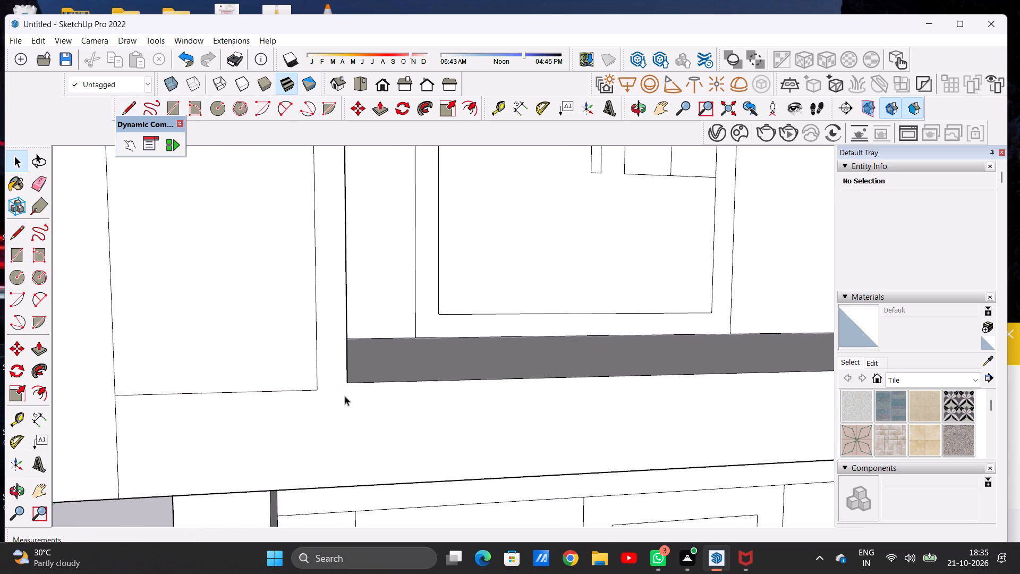
pyautogui.press('l')
pyautogui.click(348, 381)
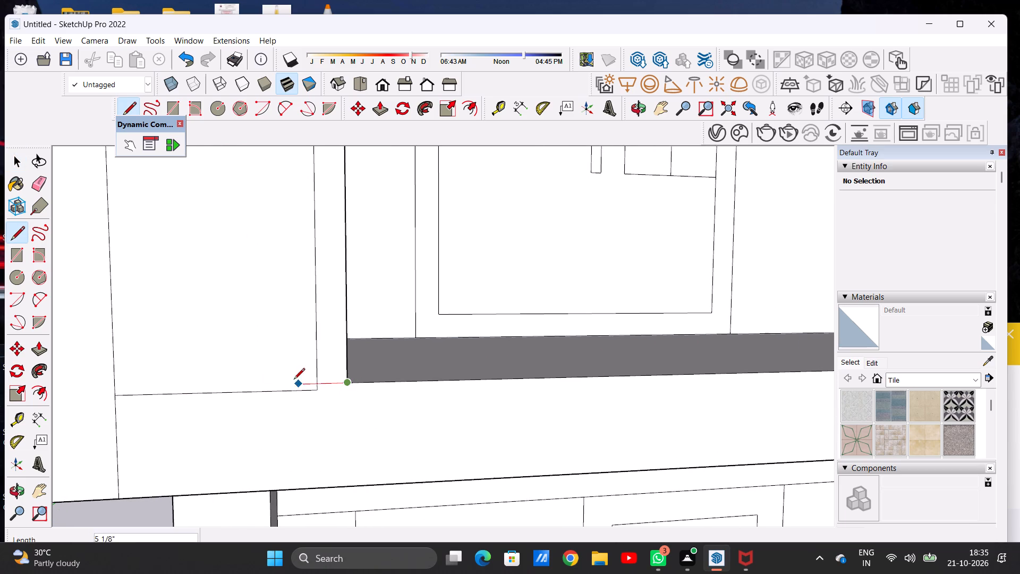
pyautogui.click(116, 385)
pyautogui.press('space')
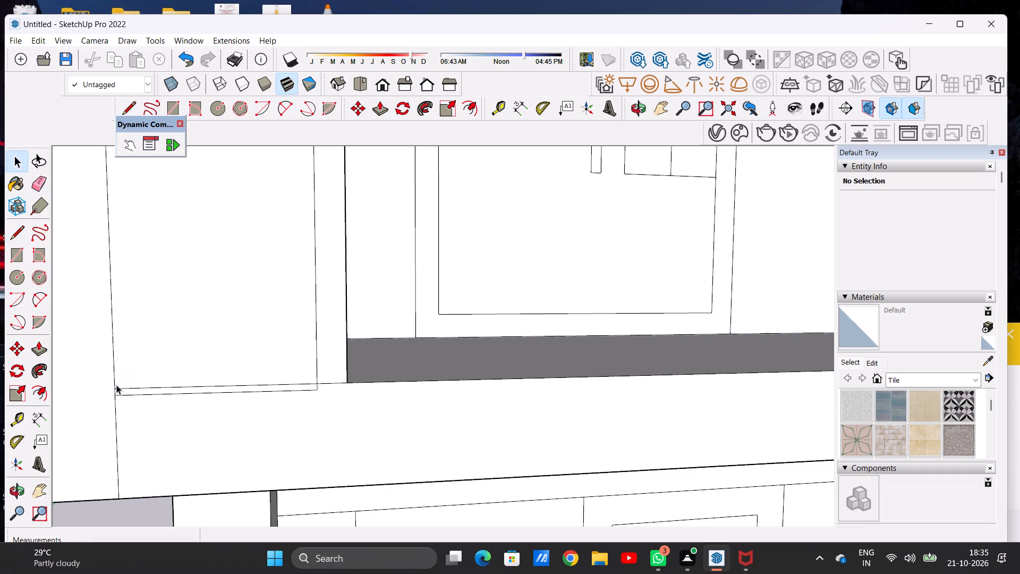
# Erase the panel's original bottom line and the short vertical stub below the horizontal line level with the recess floor.
pyautogui.press('e')
pyautogui.scroll(5, 291, 407)
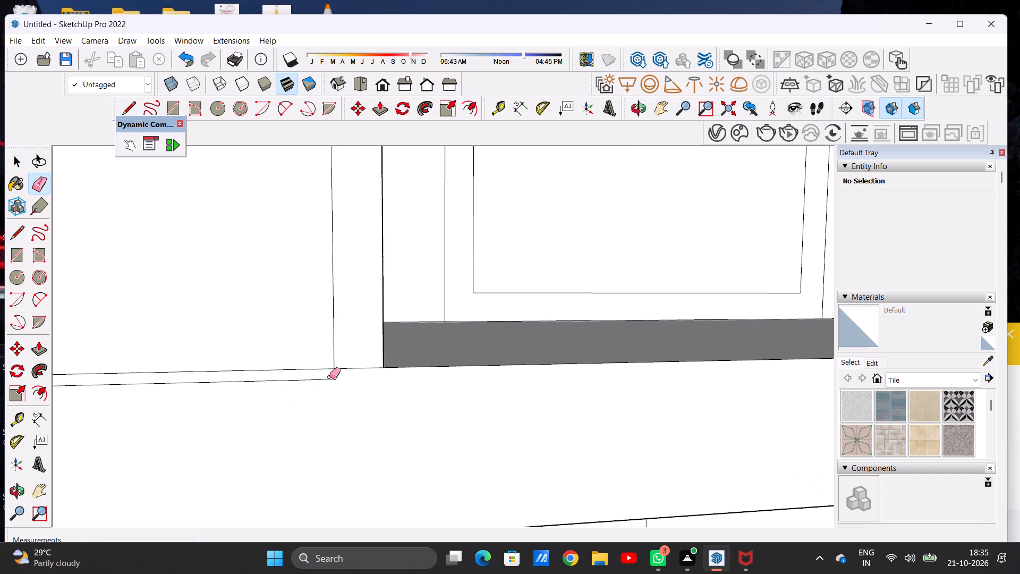
pyautogui.moveTo(337, 381); pyautogui.dragTo(342, 386)
pyautogui.moveTo(327, 376); pyautogui.dragTo(330, 385)
pyautogui.moveTo(330, 381); pyautogui.dragTo(342, 380)
pyautogui.moveTo(339, 376); pyautogui.dragTo(330, 382)
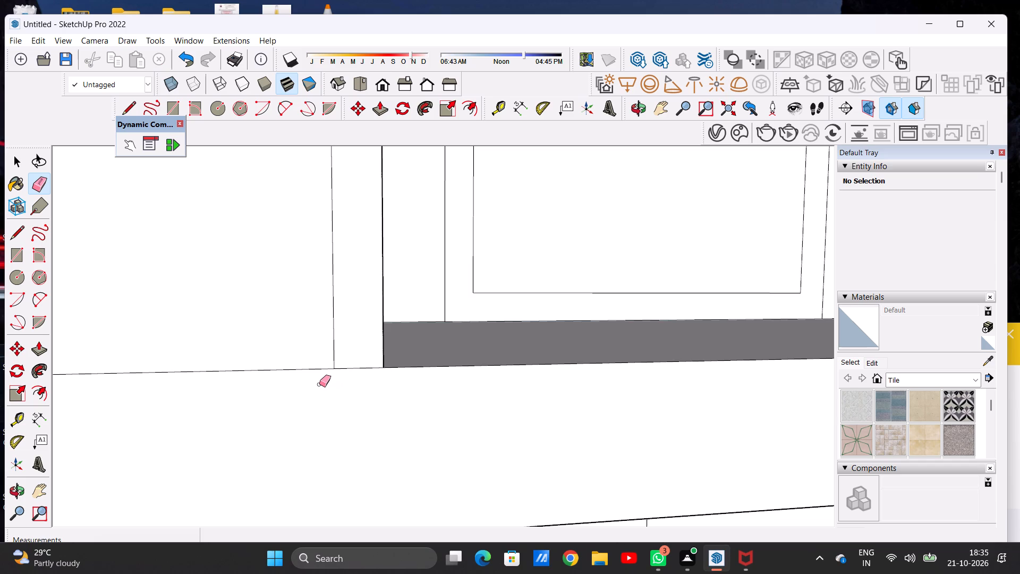
# Examine the corner pier, its panel outline and the recessed upper front from the front and from above.
pyautogui.press('space')
pyautogui.scroll(-20, 321, 379)
pyautogui.scroll(-6, 321, 379)
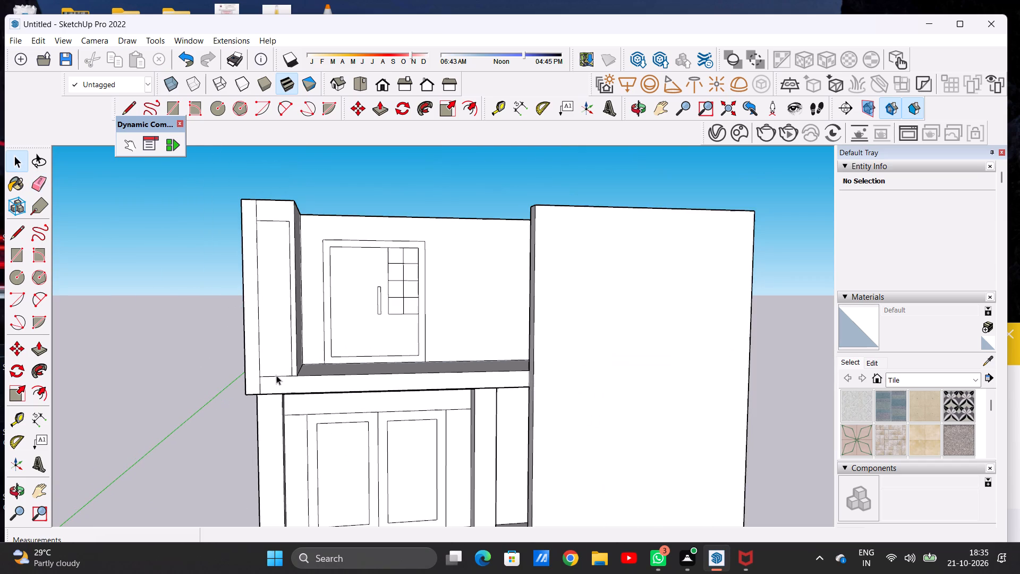
pyautogui.scroll(2, 285, 310)
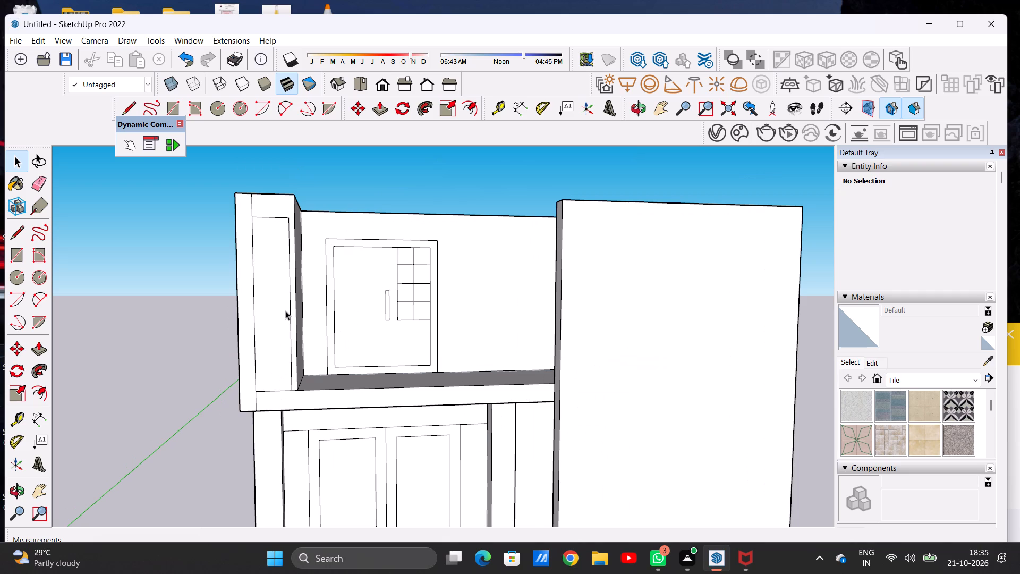
pyautogui.scroll(1, 285, 310)
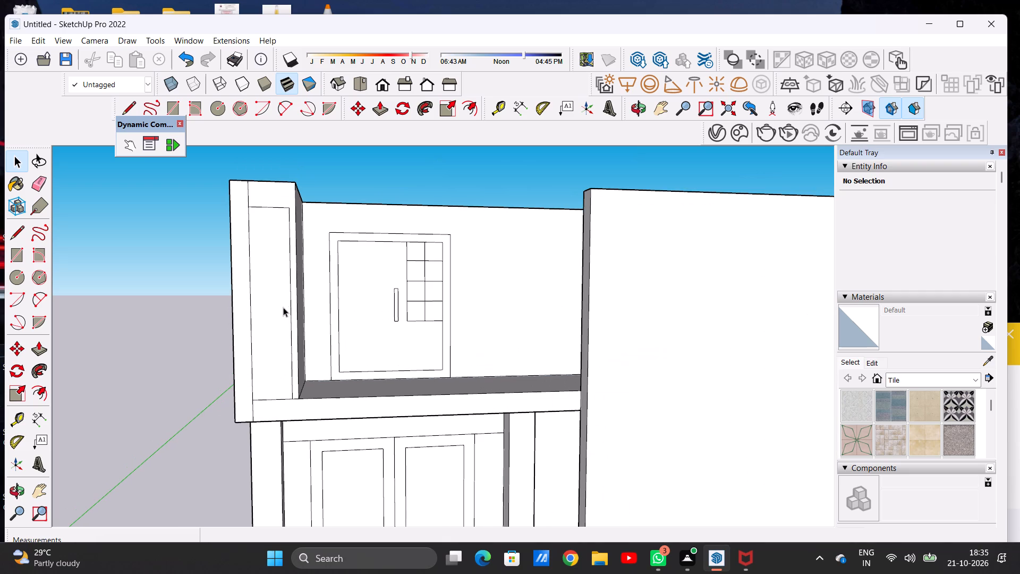
pyautogui.scroll(1, 271, 291)
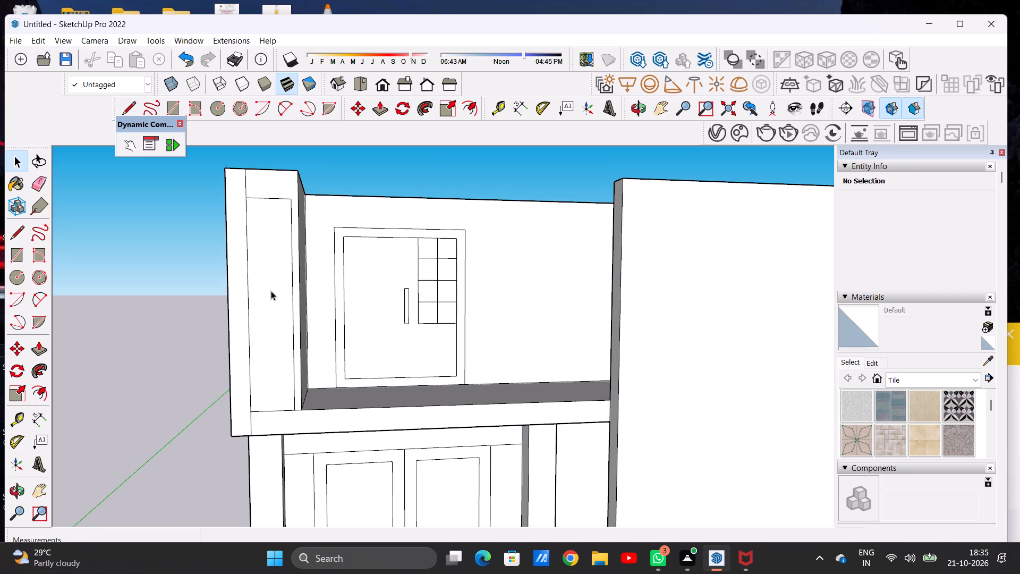
pyautogui.scroll(-6, 271, 291)
pyautogui.moveTo(264, 336); pyautogui.dragTo(326, 379, button='middle')
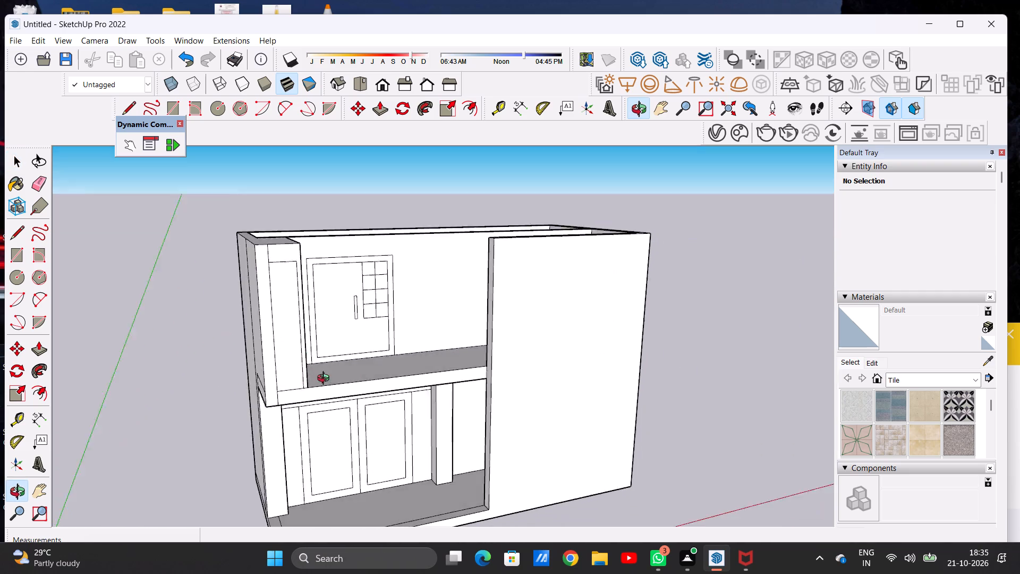
pyautogui.moveTo(326, 379); pyautogui.dragTo(332, 393, button='middle')
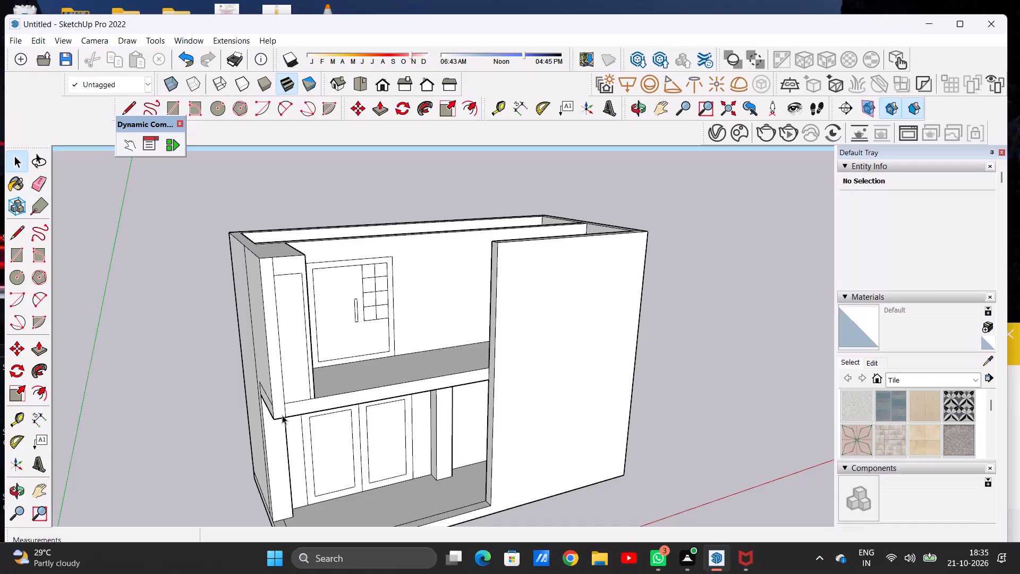
pyautogui.moveTo(291, 307); pyautogui.dragTo(276, 308, button='middle')
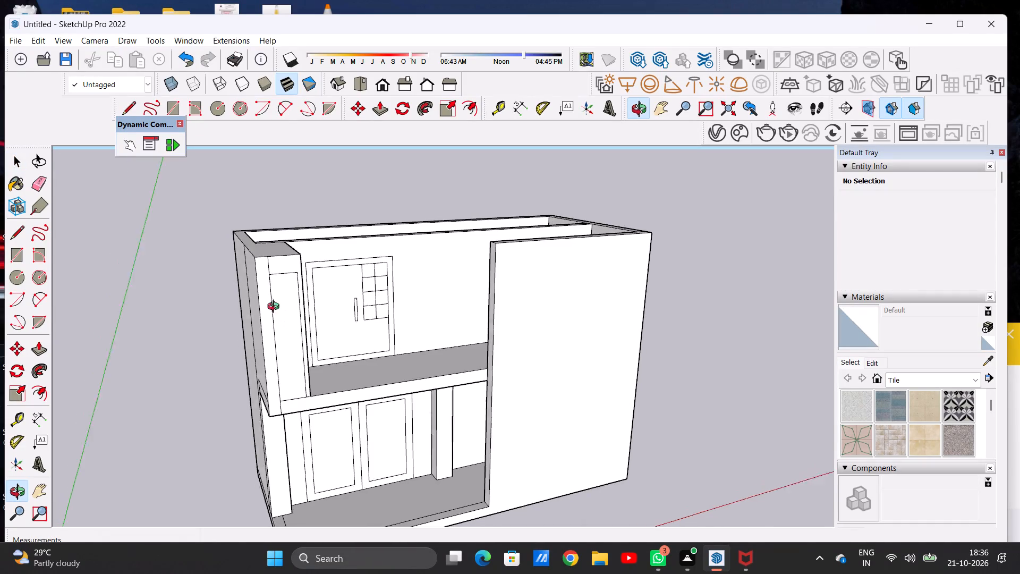
pyautogui.moveTo(276, 308); pyautogui.dragTo(210, 280, button='middle')
pyautogui.scroll(-1, 267, 325)
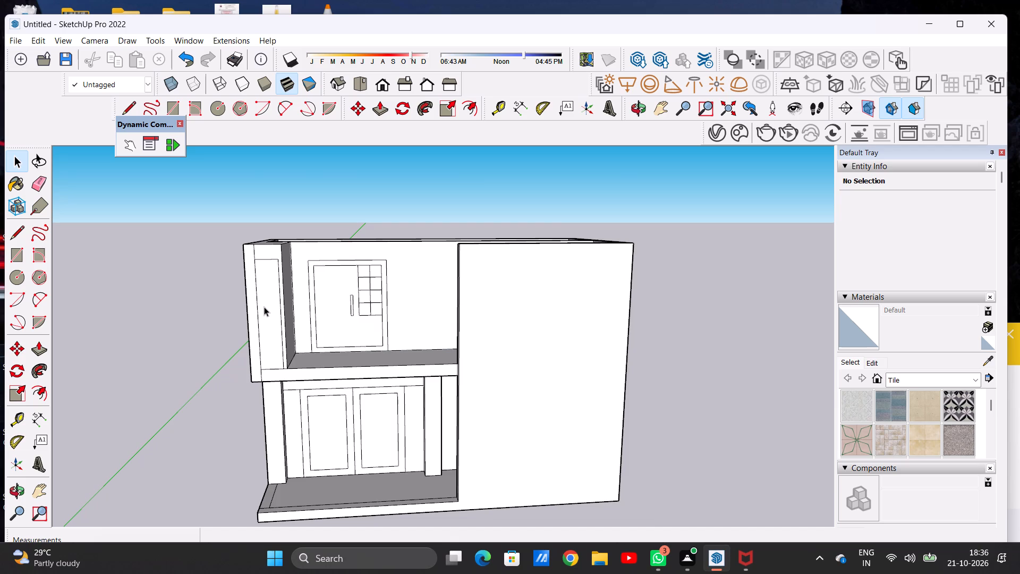
pyautogui.scroll(1, 264, 307)
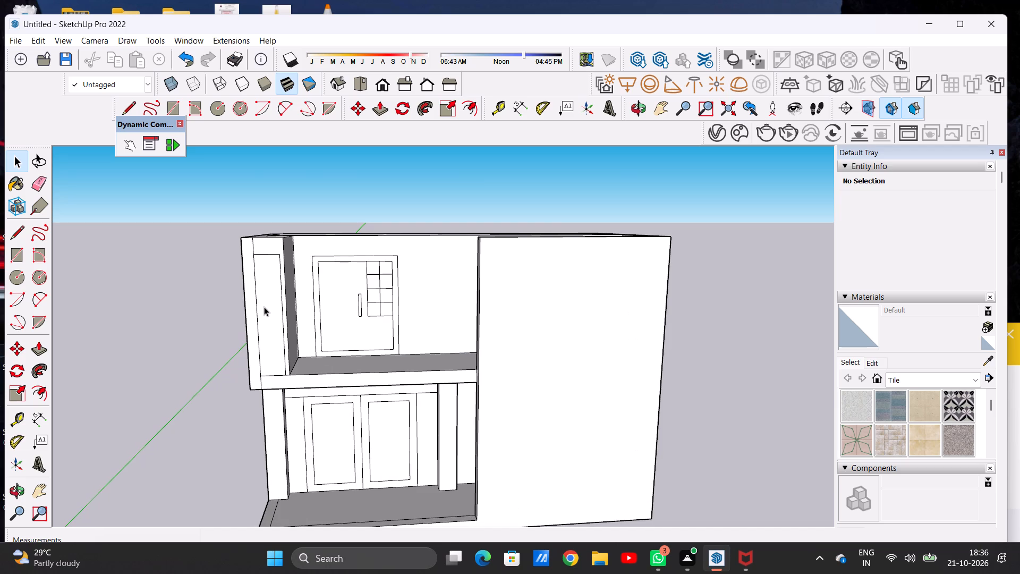
pyautogui.scroll(4, 264, 307)
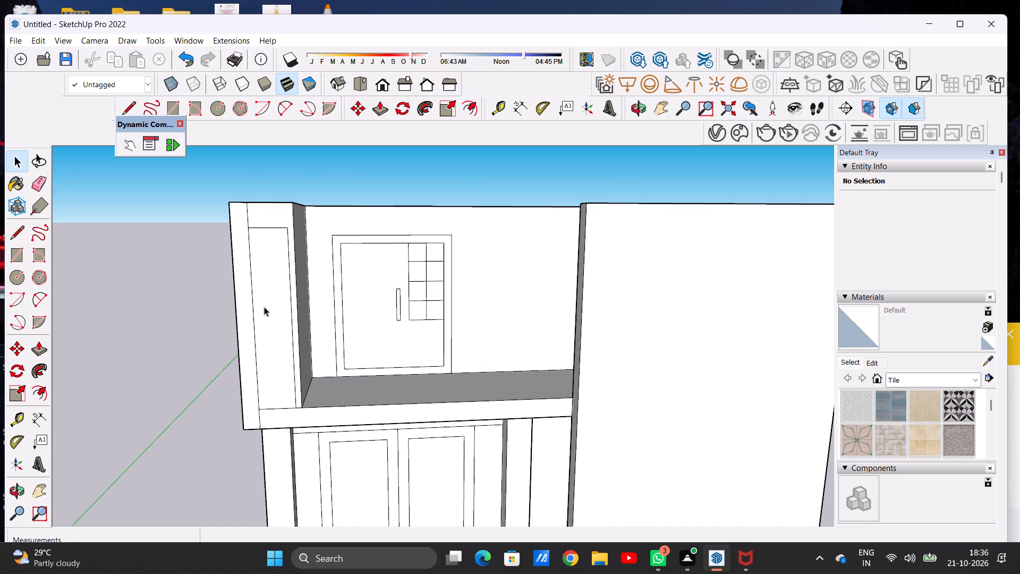
pyautogui.scroll(1, 264, 307)
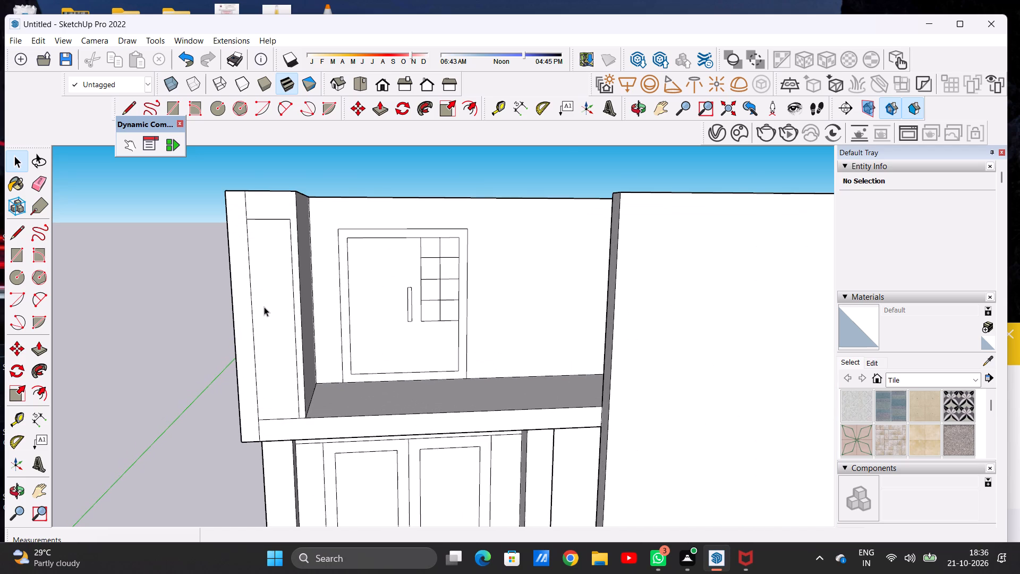
pyautogui.scroll(-5, 264, 307)
# Push/Pull the narrow vertical strip on the corner pier's outer front edge forward by about 8 11/16".
pyautogui.moveTo(290, 313); pyautogui.dragTo(466, 367, button='middle')
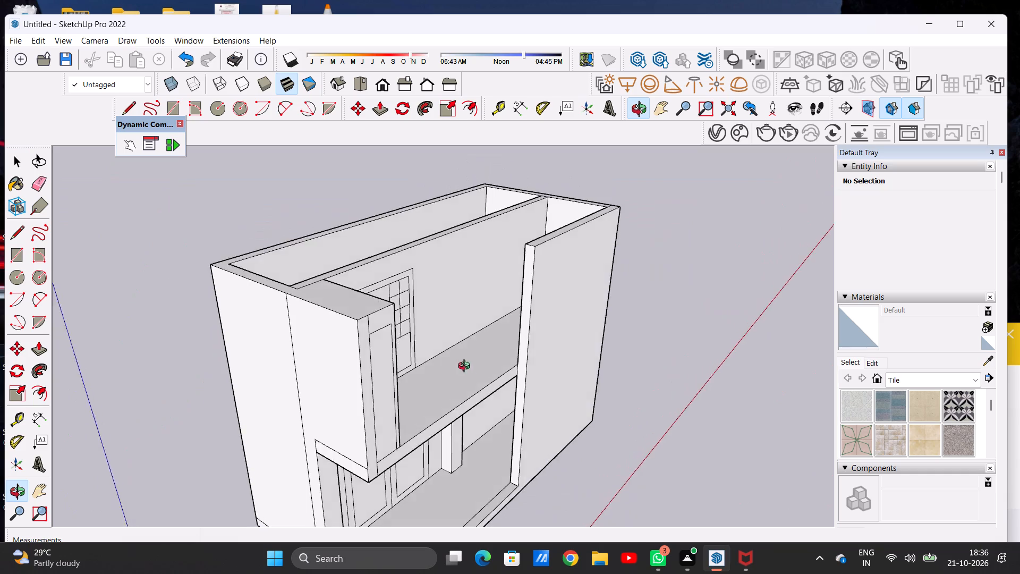
pyautogui.moveTo(466, 367); pyautogui.dragTo(446, 335, button='middle')
pyautogui.scroll(2, 375, 393)
pyautogui.press('p')
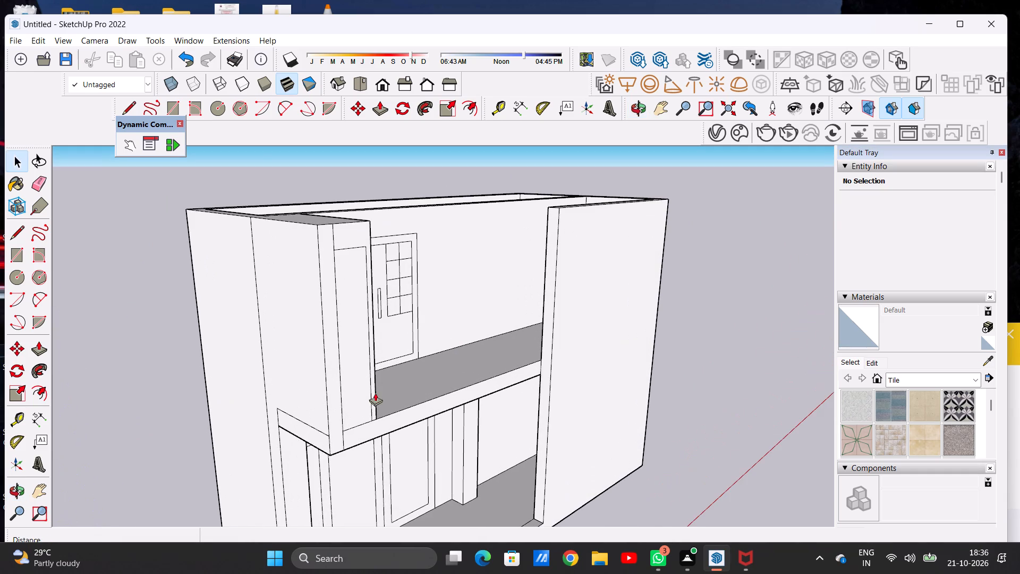
pyautogui.scroll(4, 295, 287)
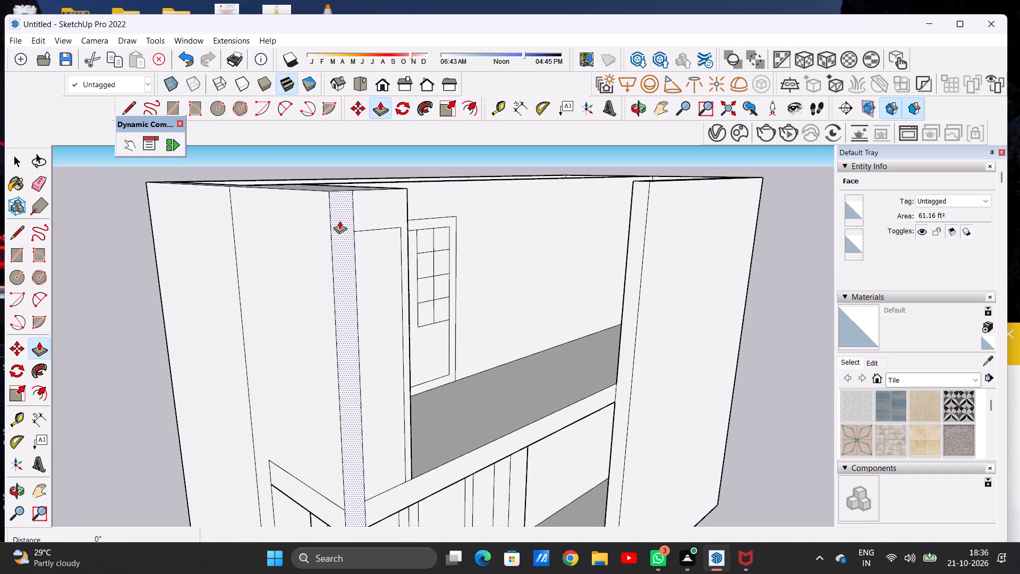
pyautogui.click(339, 221)
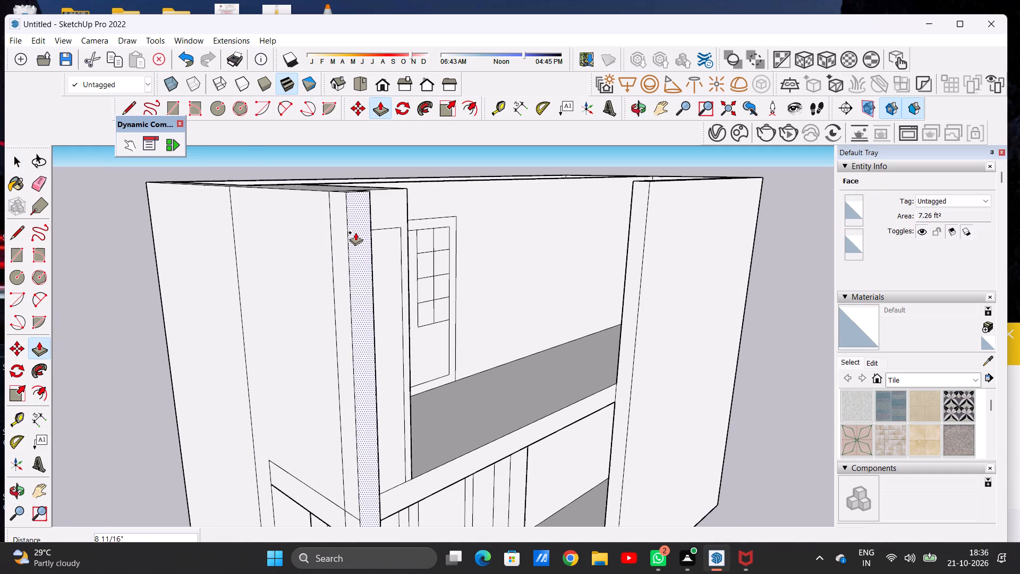
pyautogui.click(352, 227)
pyautogui.press('space')
pyautogui.scroll(-10, 335, 311)
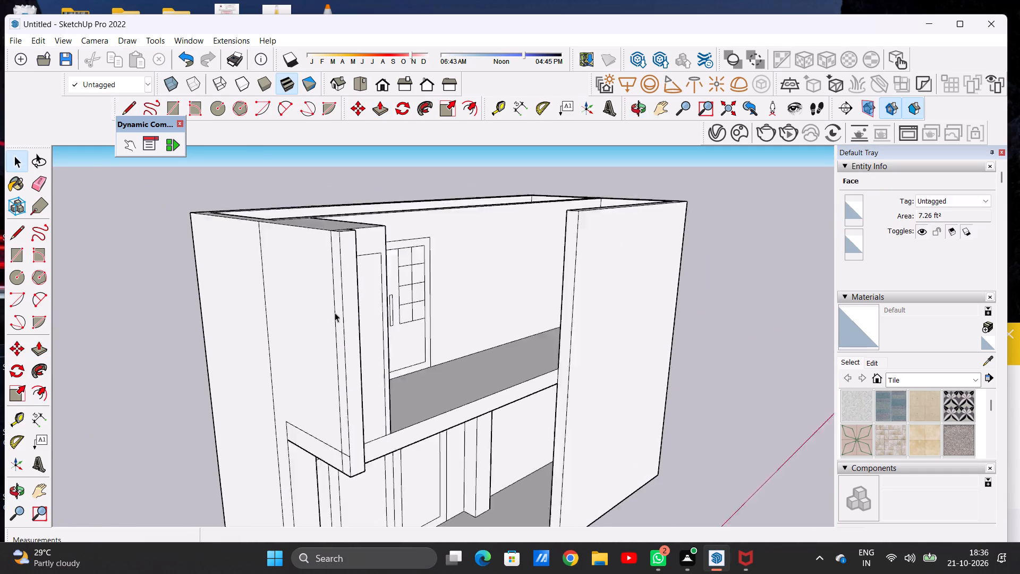
# Push/Pull the tall panel on the corner pier's front face inward by about 5 13/16".
pyautogui.moveTo(418, 333); pyautogui.dragTo(261, 301, button='middle')
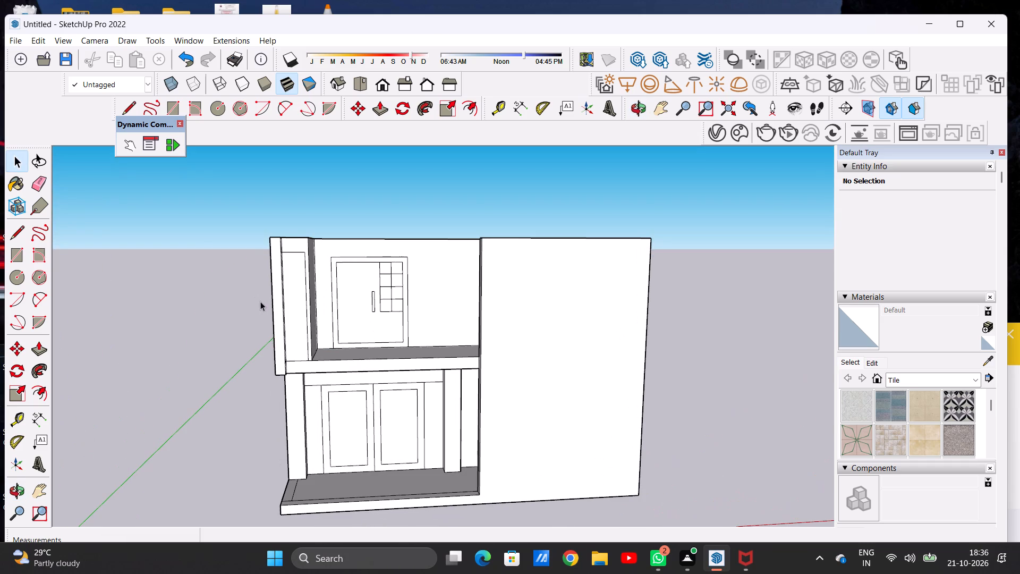
pyautogui.scroll(5, 276, 267)
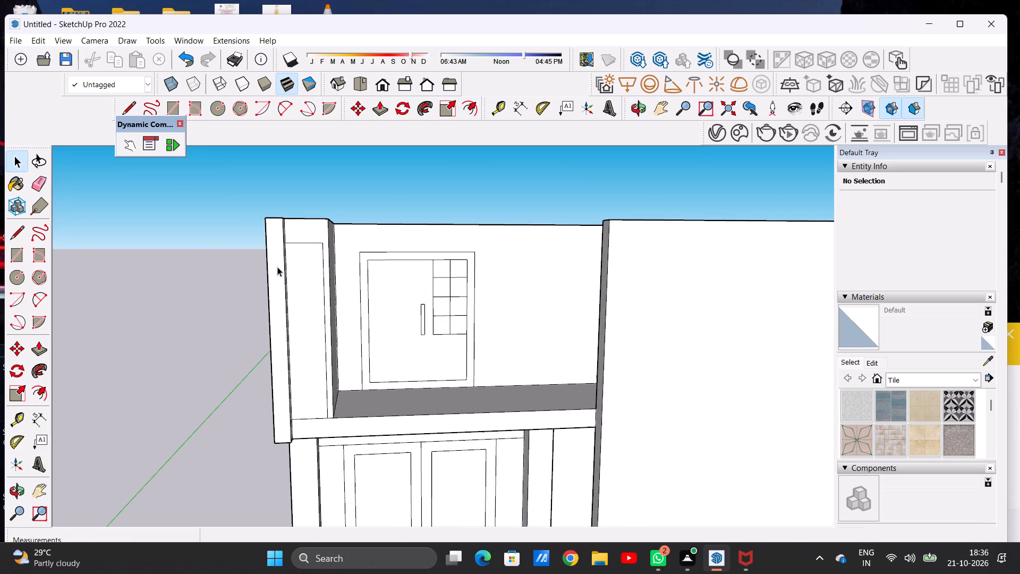
pyautogui.moveTo(291, 281); pyautogui.dragTo(278, 312, button='middle')
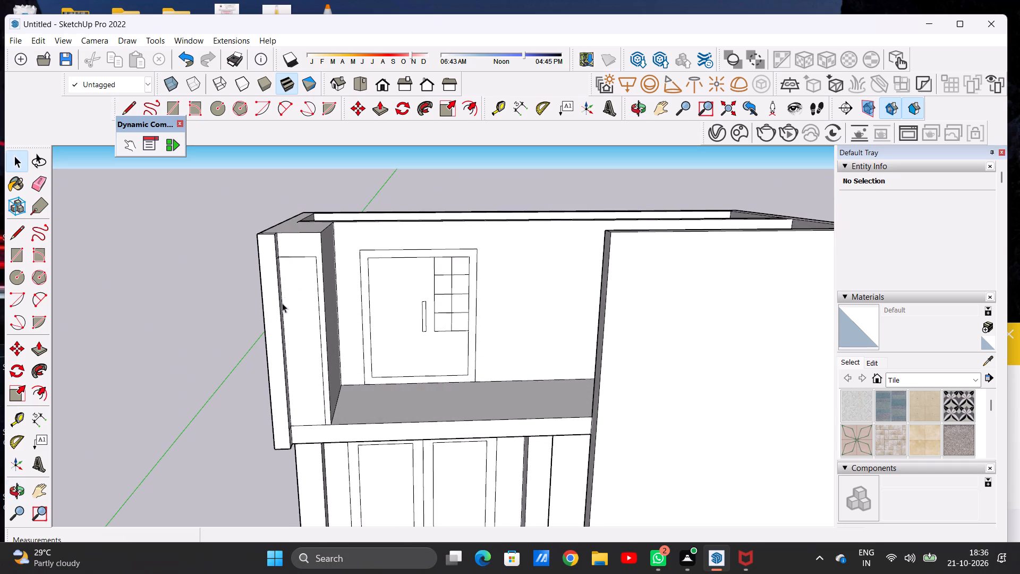
pyautogui.scroll(2, 290, 293)
pyautogui.press('p')
pyautogui.scroll(3, 290, 293)
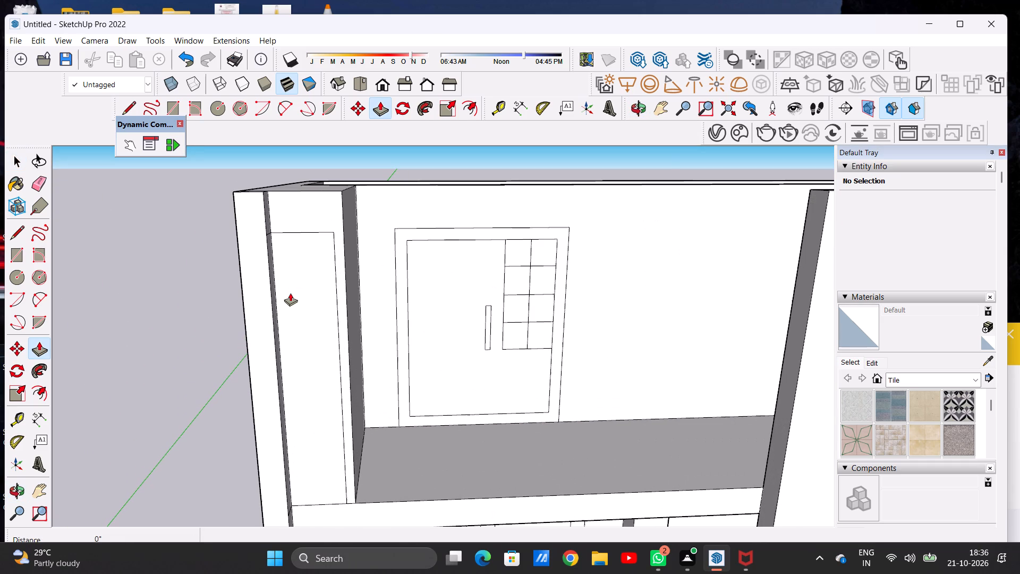
pyautogui.click(319, 303)
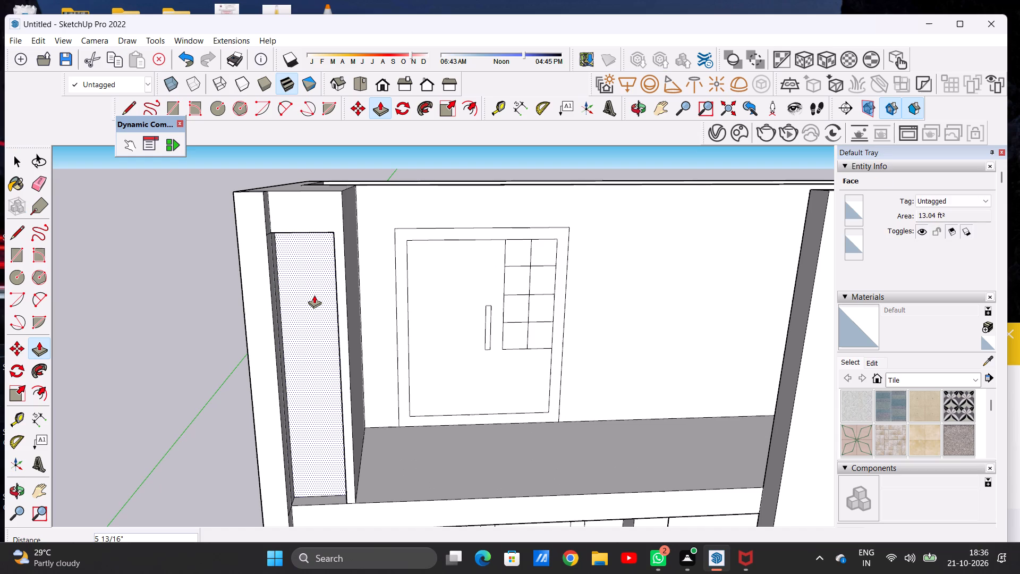
pyautogui.click(314, 295)
pyautogui.press('space')
pyautogui.scroll(-7, 305, 382)
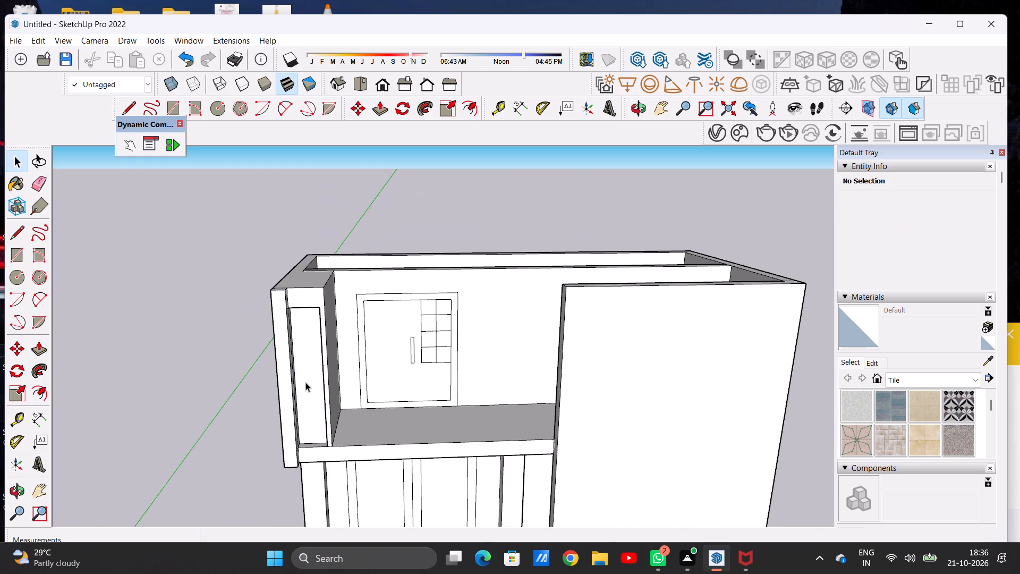
# Inspect the whole building front, including the recessed pier panel, upper recess and porch, from front and raised views.
pyautogui.moveTo(334, 417); pyautogui.dragTo(323, 382, button='middle')
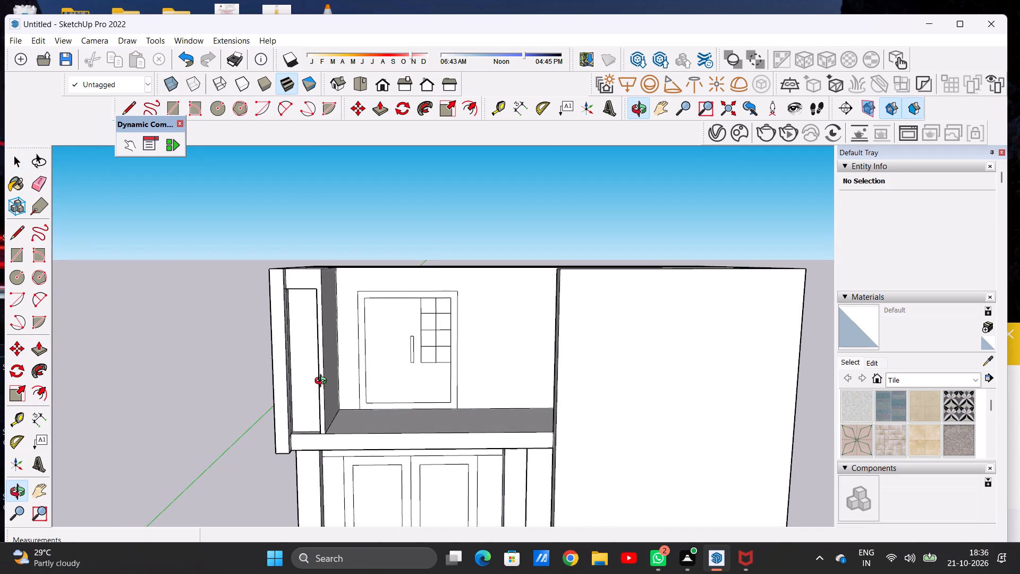
pyautogui.moveTo(323, 382); pyautogui.dragTo(326, 374, button='middle')
pyautogui.scroll(-4, 320, 372)
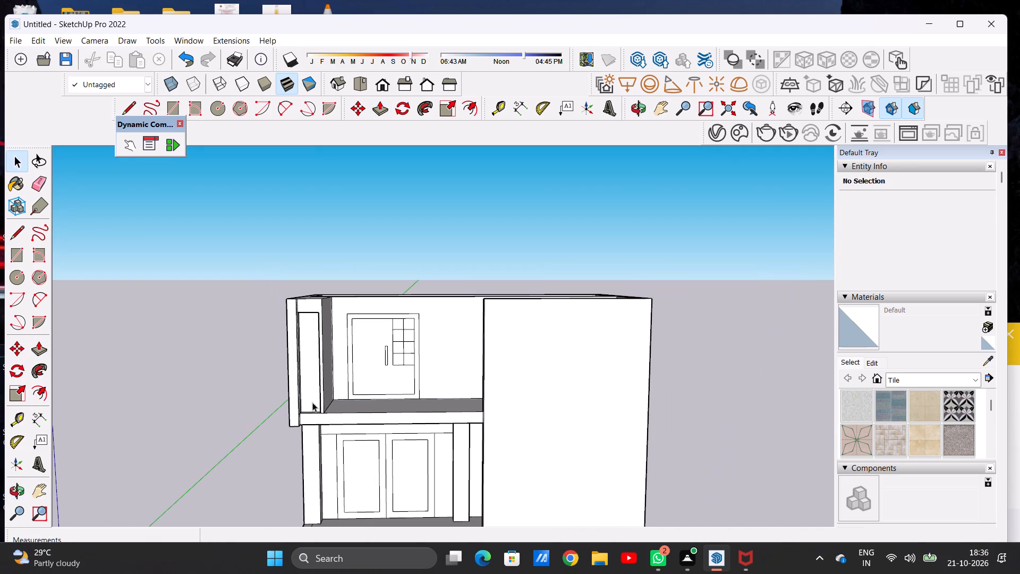
pyautogui.scroll(2, 314, 304)
pyautogui.scroll(-1, 314, 304)
pyautogui.scroll(1, 314, 304)
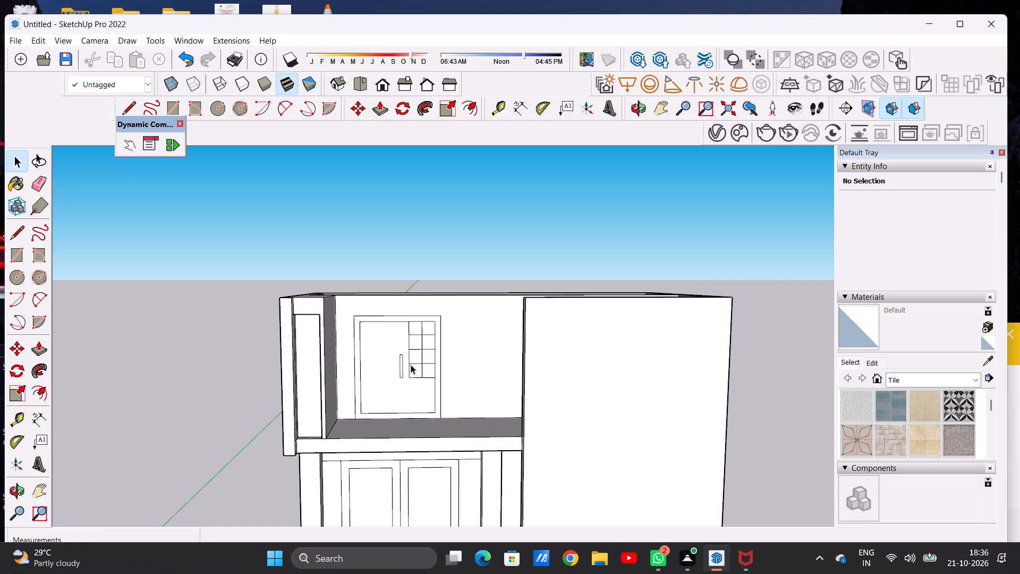
pyautogui.scroll(-5, 381, 389)
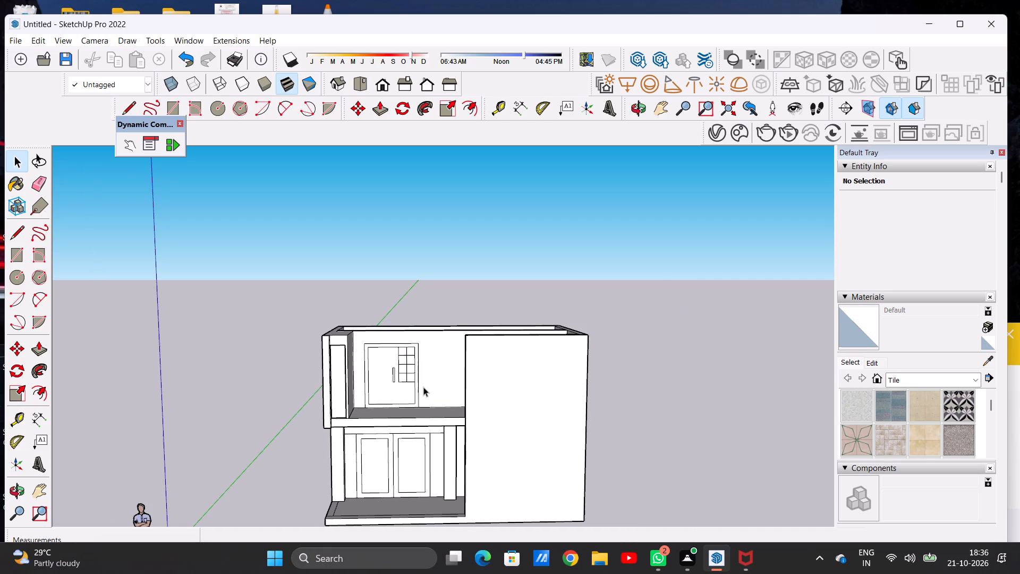
pyautogui.scroll(4, 458, 438)
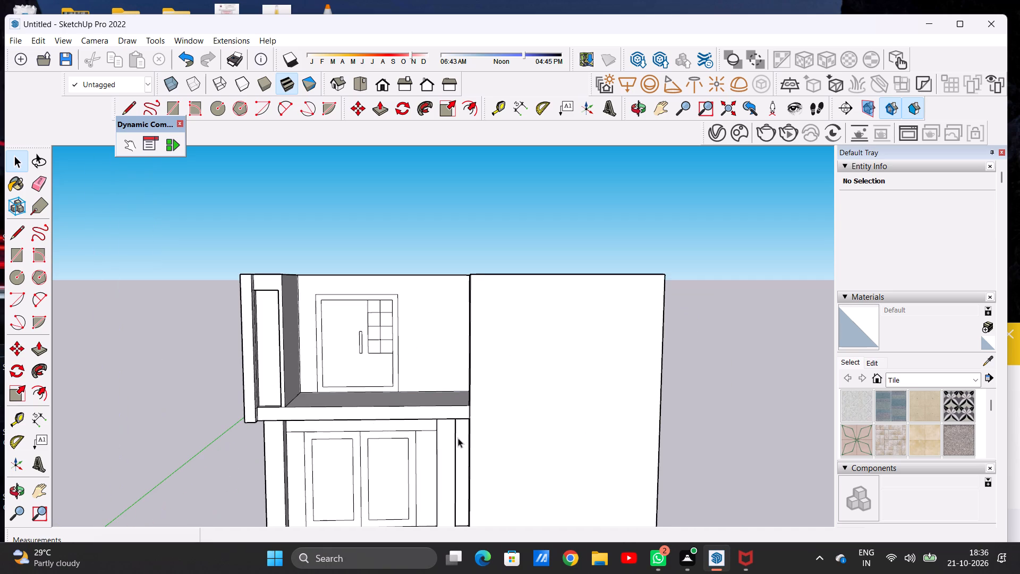
pyautogui.scroll(-1, 458, 438)
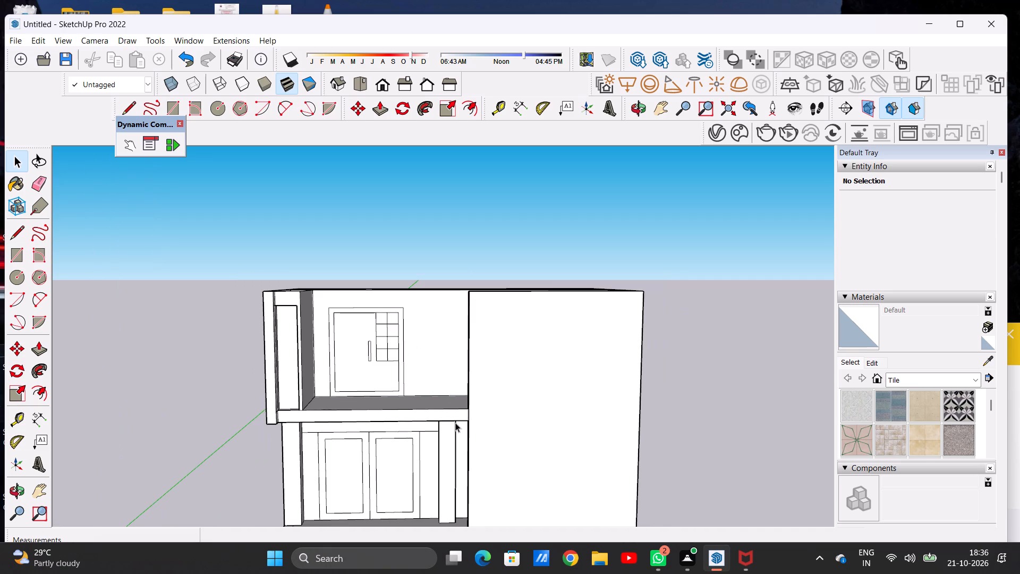
pyautogui.scroll(6, 455, 419)
pyautogui.scroll(-5, 464, 434)
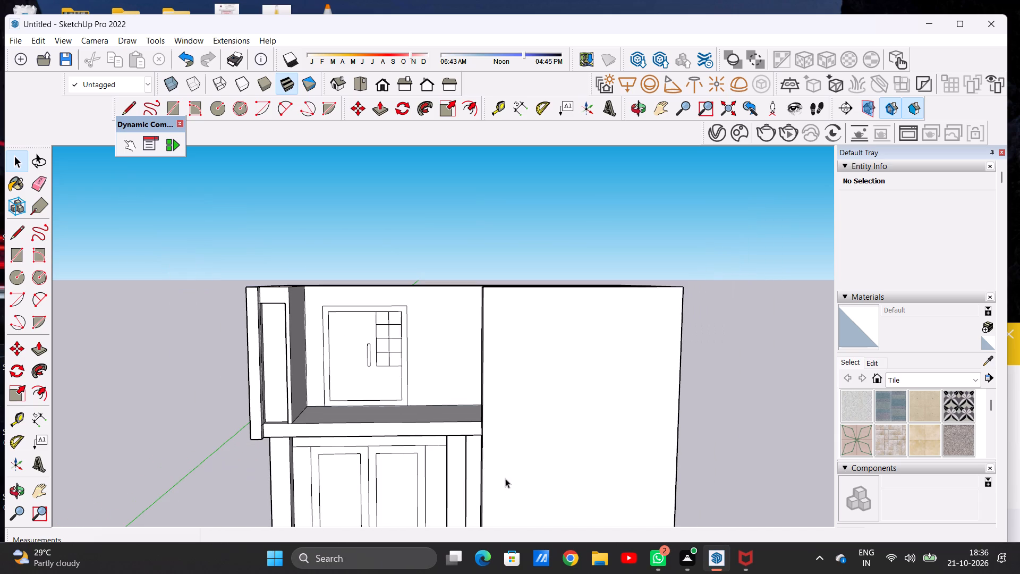
pyautogui.scroll(4, 415, 388)
pyautogui.moveTo(435, 335); pyautogui.dragTo(432, 384, button='middle')
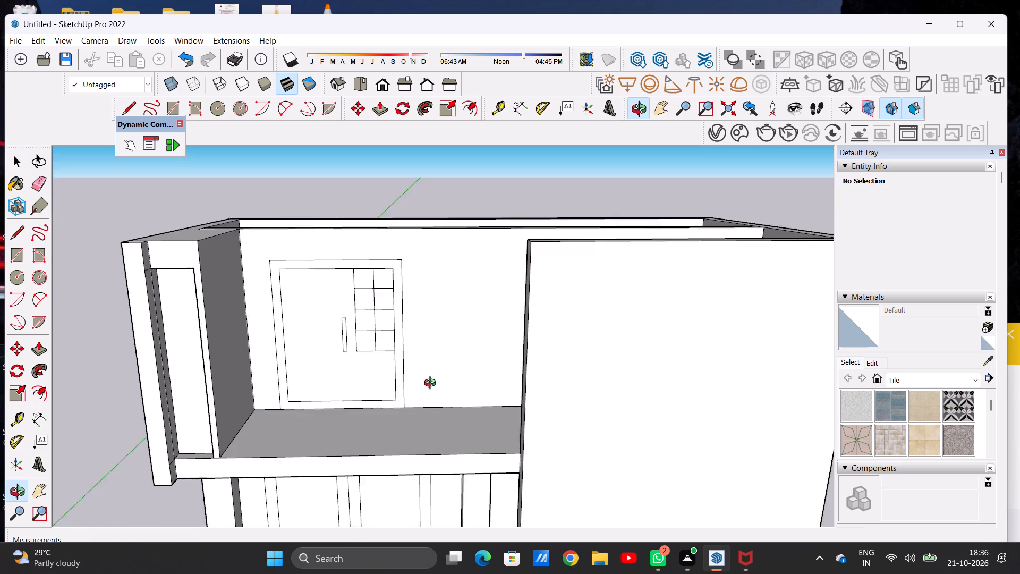
pyautogui.moveTo(432, 384); pyautogui.dragTo(422, 474, button='middle')
pyautogui.scroll(-7, 413, 356)
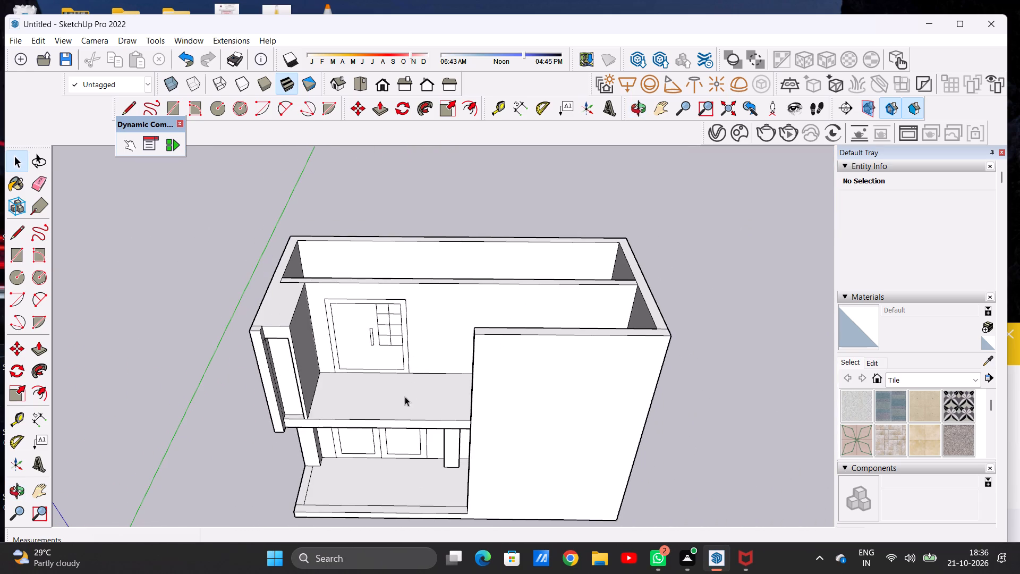
pyautogui.scroll(-2, 503, 482)
pyautogui.moveTo(514, 465); pyautogui.dragTo(506, 310, button='middle')
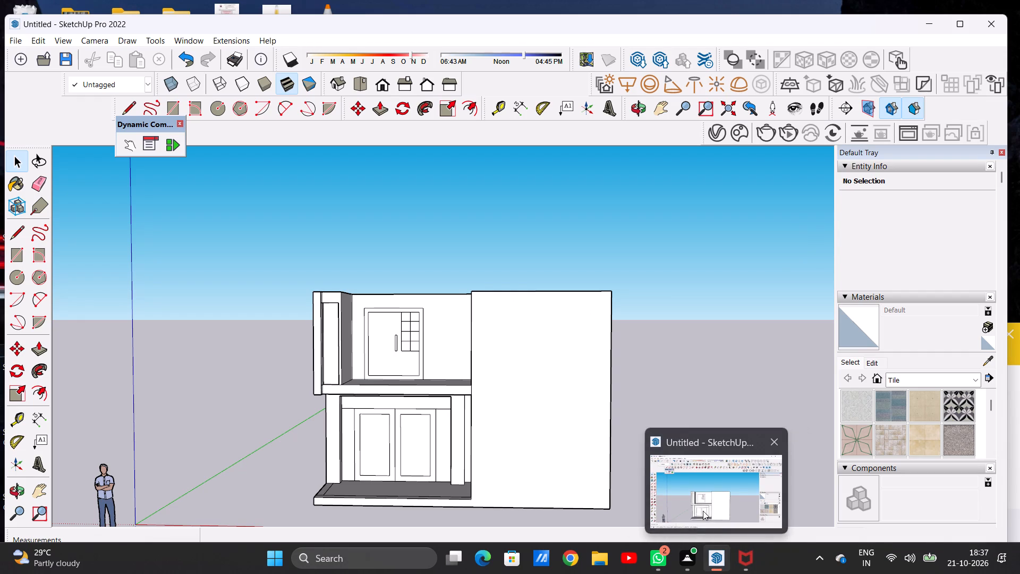
# Close the McAfee Security Scan Plus window and return to the SketchUp model.
pyautogui.click(703, 511)
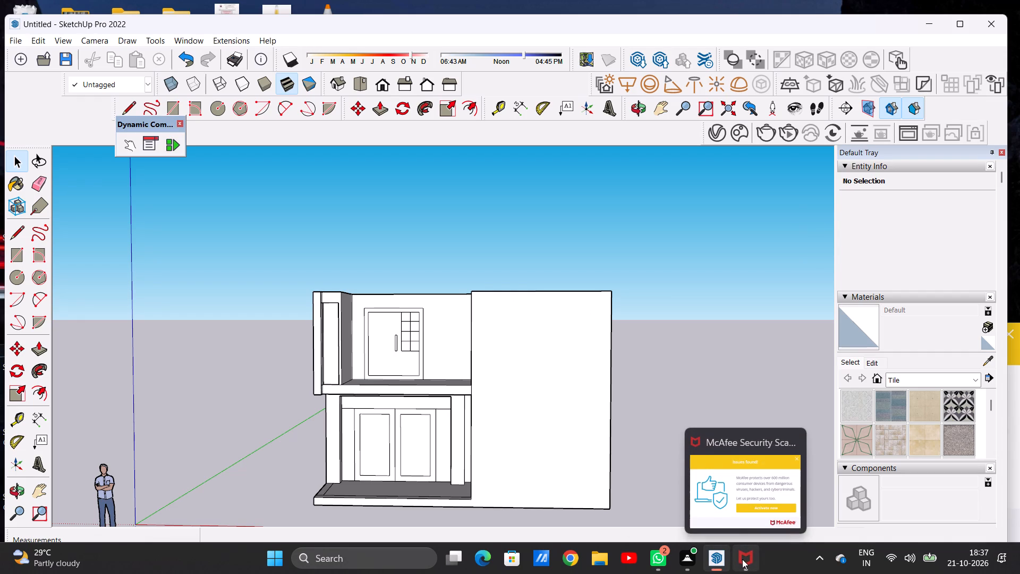
pyautogui.click(787, 442)
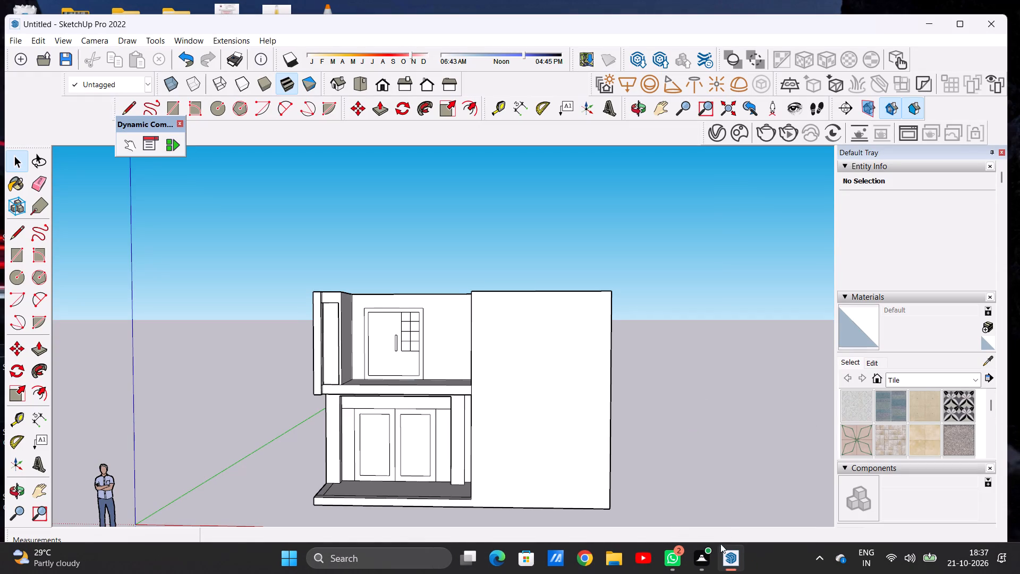
pyautogui.click(700, 488)
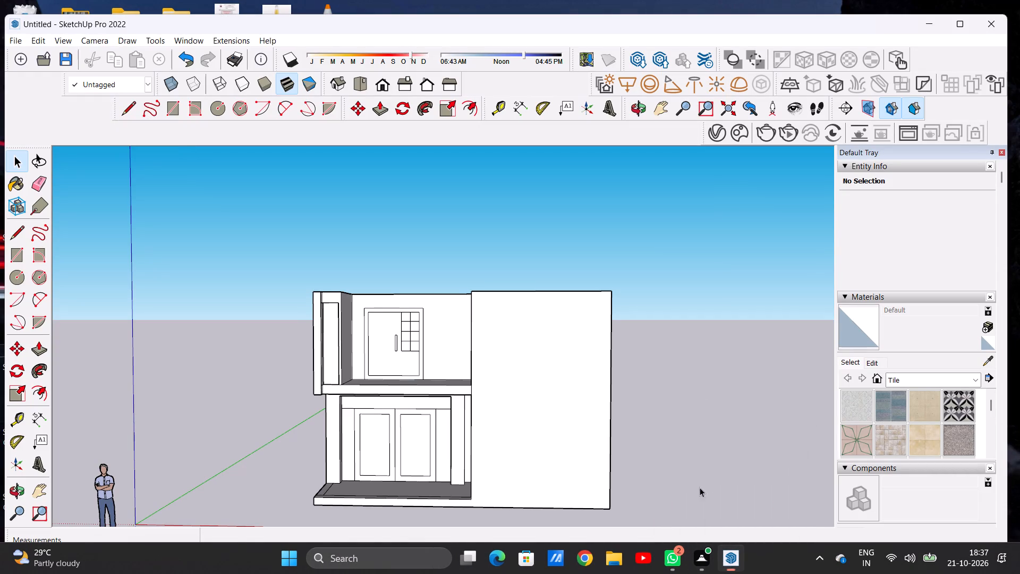
# Inspect the building from the front, from the corner pier side and from above the open roof.
pyautogui.scroll(-3, 465, 414)
pyautogui.scroll(7, 531, 436)
pyautogui.scroll(-3, 432, 369)
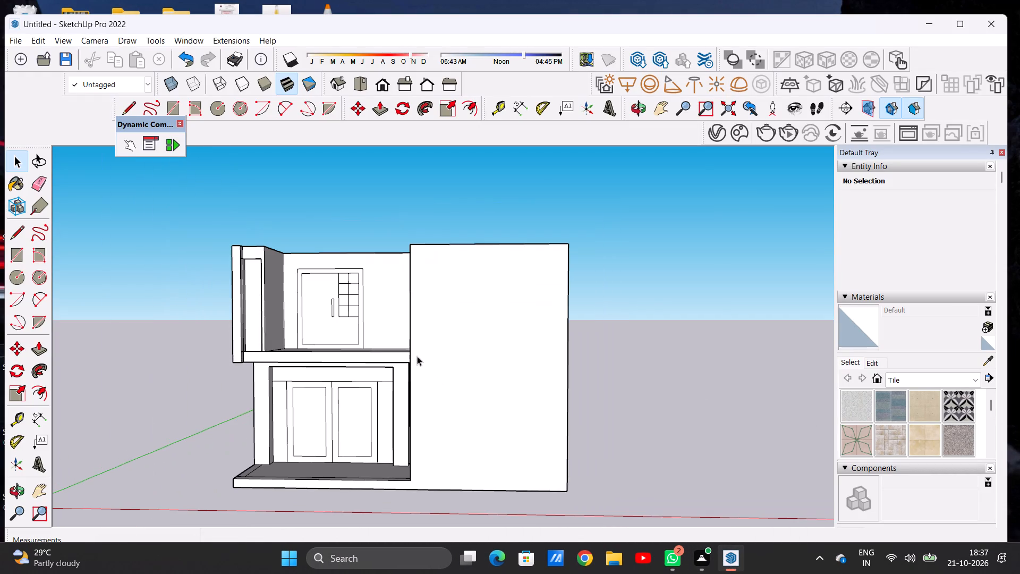
pyautogui.moveTo(404, 354); pyautogui.dragTo(441, 368, button='middle')
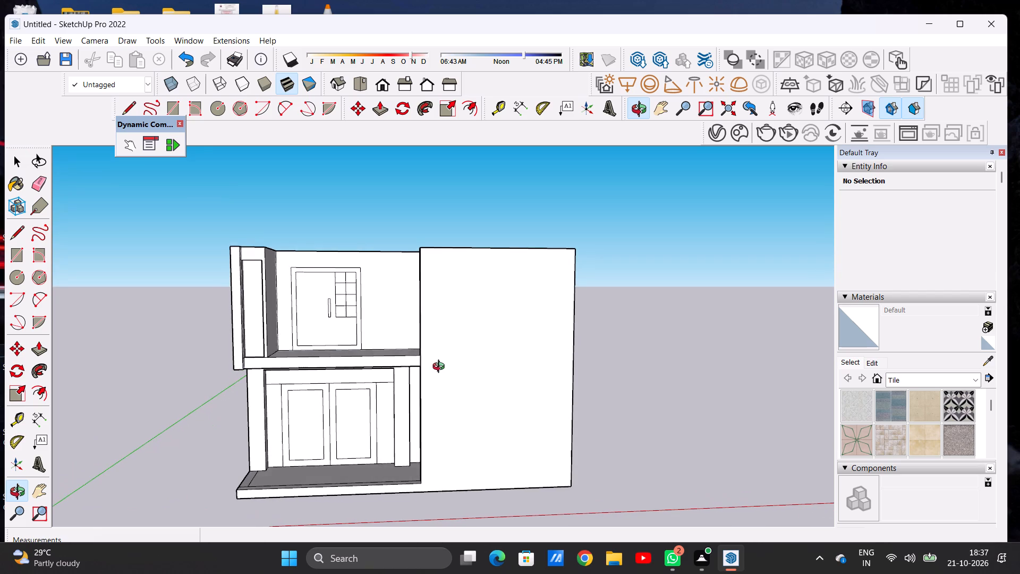
pyautogui.moveTo(441, 368); pyautogui.dragTo(434, 378, button='middle')
pyautogui.scroll(-4, 439, 361)
pyautogui.scroll(5, 473, 451)
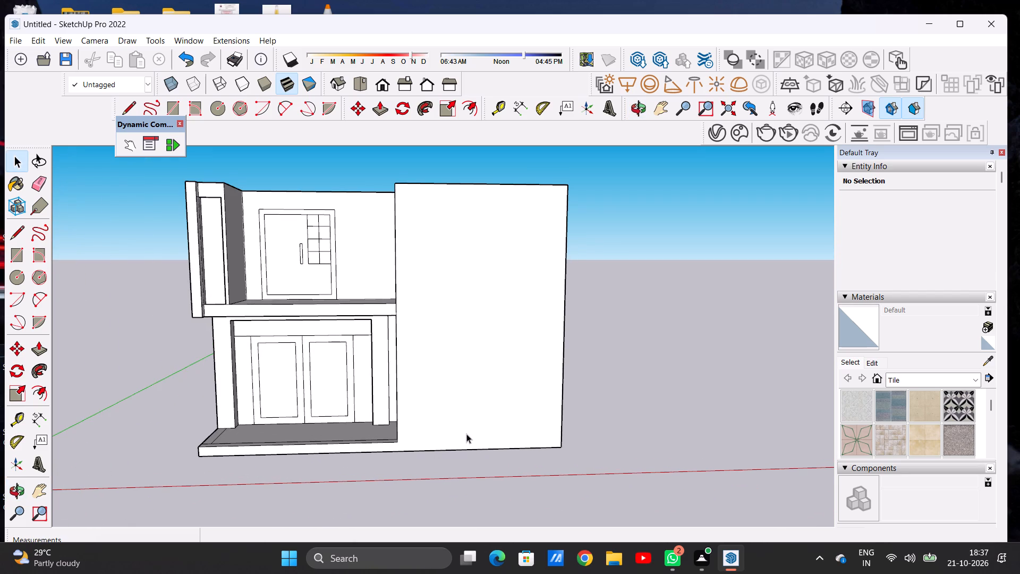
pyautogui.scroll(-6, 437, 350)
pyautogui.moveTo(435, 303); pyautogui.dragTo(354, 320, button='middle')
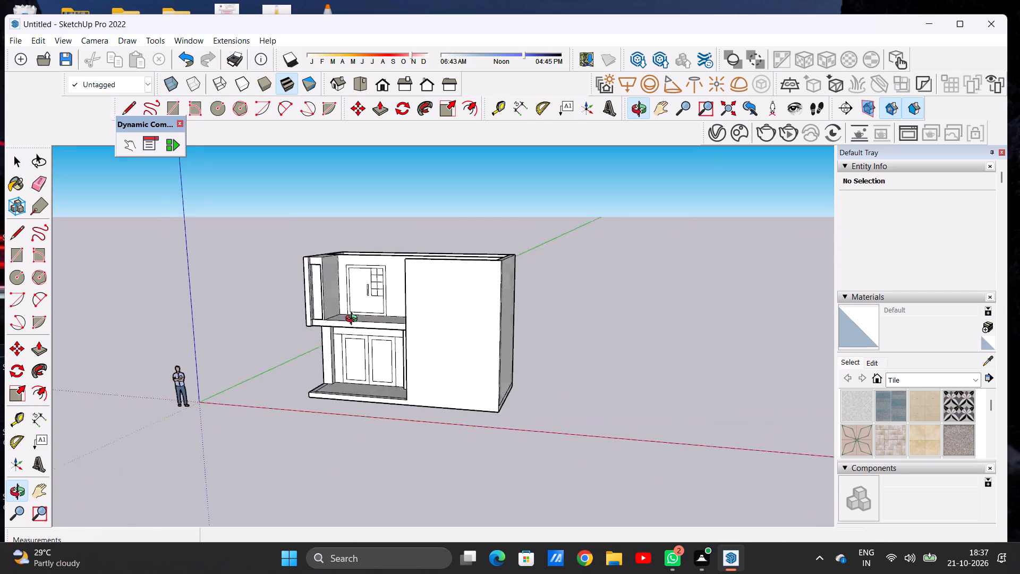
pyautogui.moveTo(354, 320); pyautogui.dragTo(505, 457, button='middle')
pyautogui.scroll(4, 429, 304)
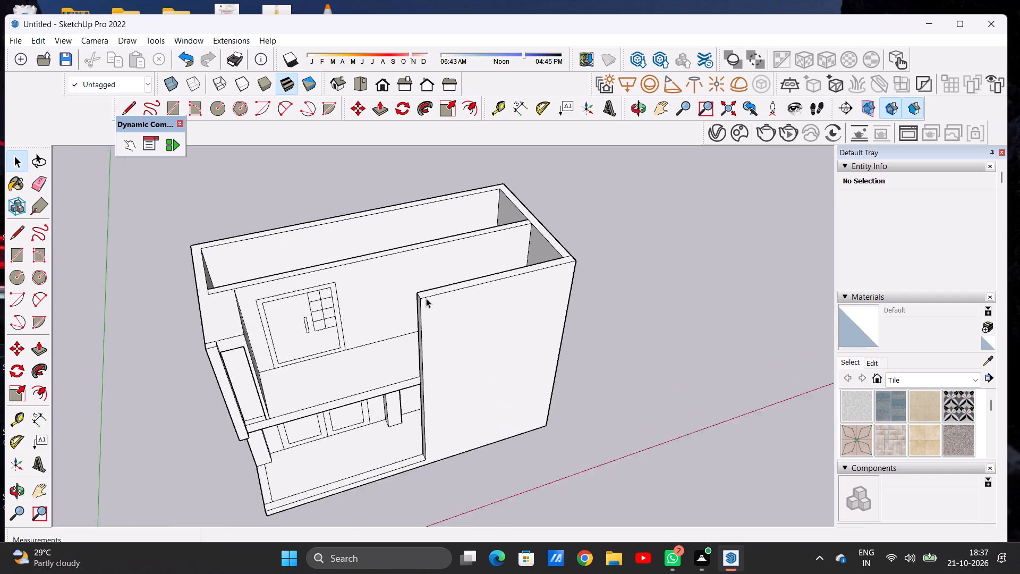
pyautogui.scroll(2, 426, 298)
pyautogui.moveTo(395, 309); pyautogui.dragTo(194, 355, button='middle')
pyautogui.scroll(-6, 346, 349)
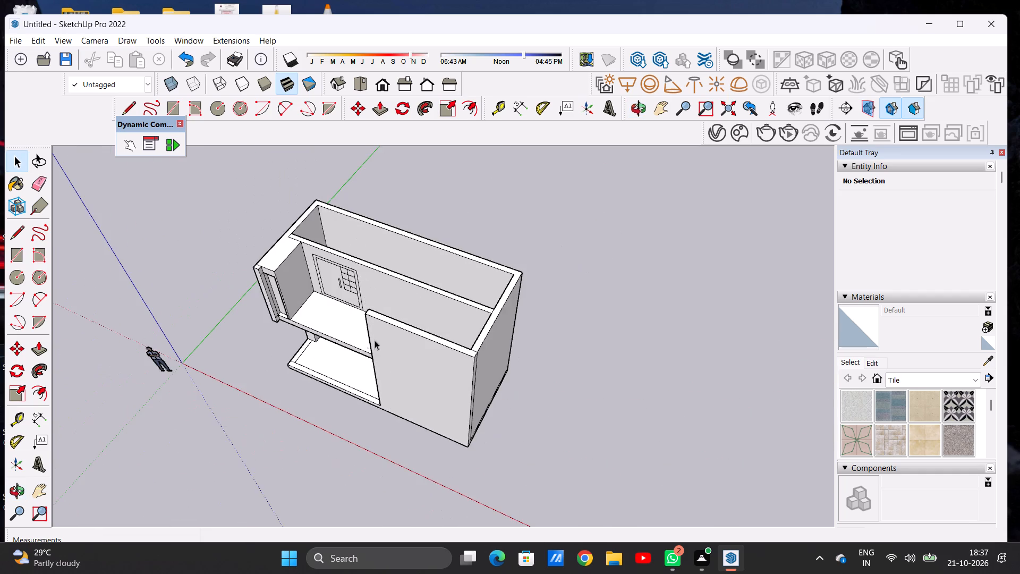
# Move the rear upper room's floor face with its edges straight up to the top inner corner of the walls.
pyautogui.moveTo(384, 315); pyautogui.dragTo(387, 400, button='middle')
pyautogui.scroll(8, 406, 306)
pyautogui.scroll(-1, 409, 310)
pyautogui.scroll(3, 409, 310)
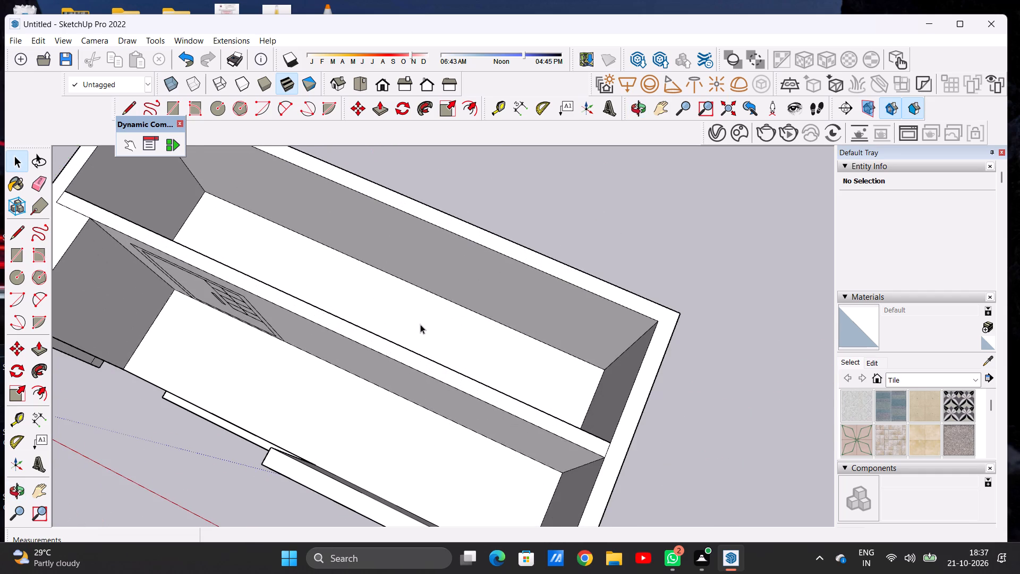
pyautogui.doubleClick(420, 324)
pyautogui.scroll(-8, 385, 351)
pyautogui.moveTo(345, 341); pyautogui.dragTo(466, 353, button='middle')
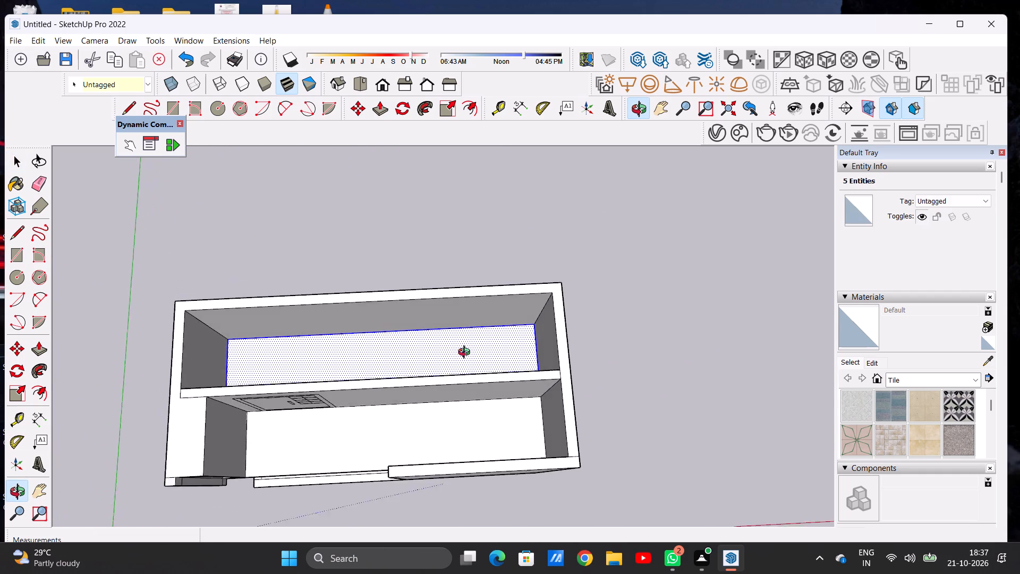
pyautogui.moveTo(466, 353); pyautogui.dragTo(474, 352, button='middle')
pyautogui.scroll(6, 487, 343)
pyautogui.press('m')
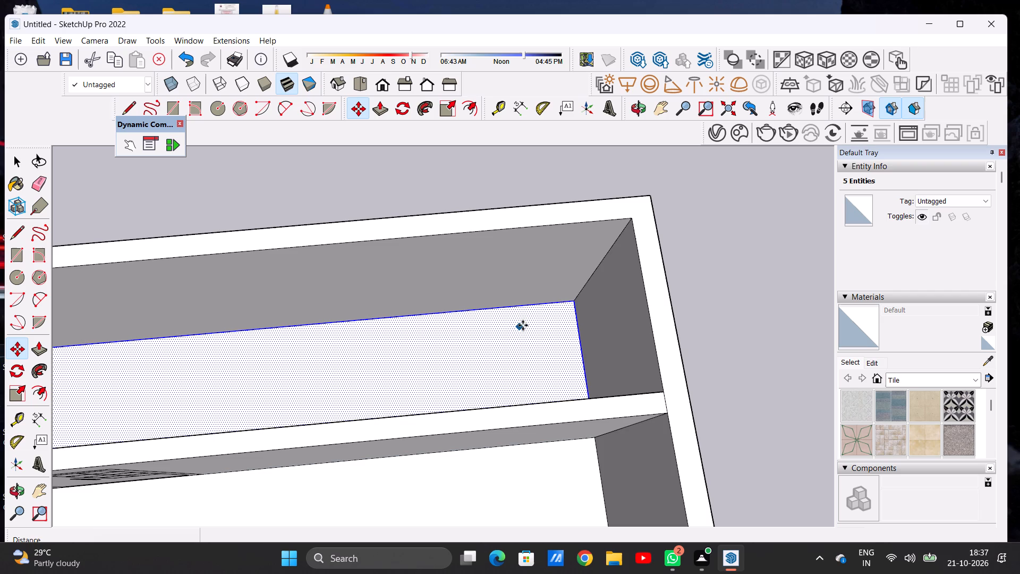
pyautogui.click(574, 301)
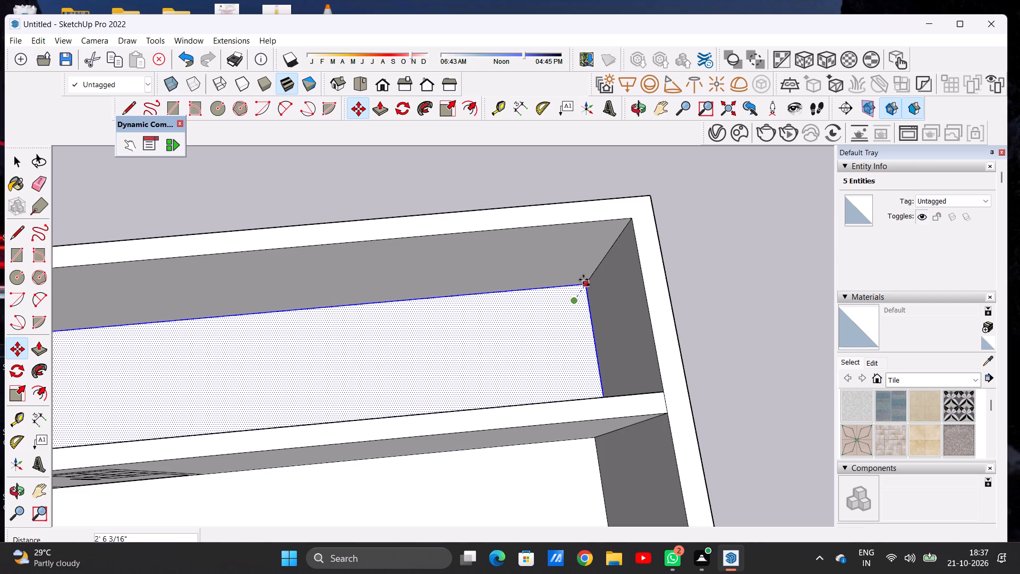
pyautogui.click(628, 222)
pyautogui.press('space')
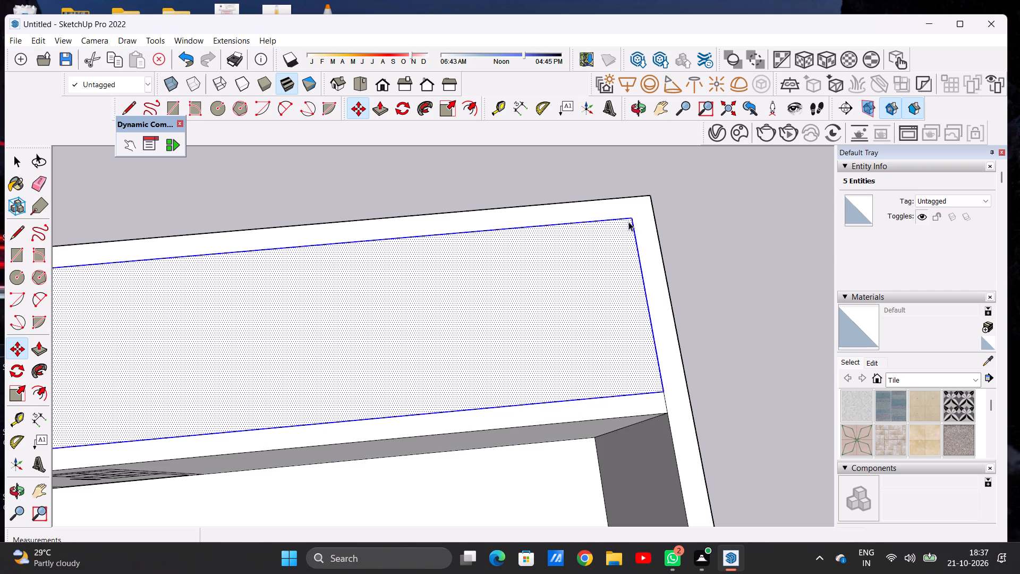
pyautogui.click(508, 180)
# Push/Pull the face closing the rear room's top upward by about 9 11/16" to form a roof slab.
pyautogui.scroll(-12, 498, 243)
pyautogui.scroll(6, 465, 333)
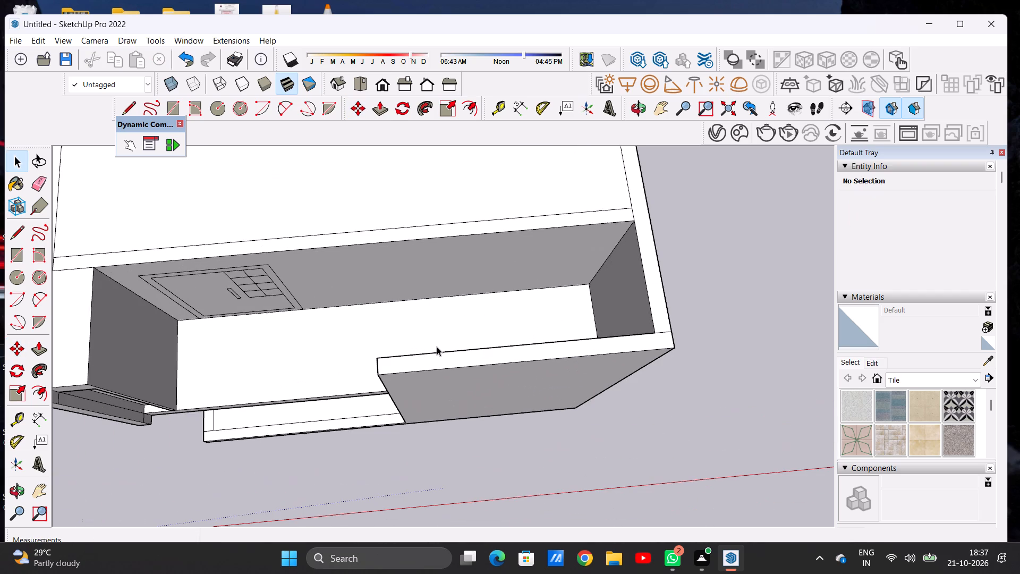
pyautogui.scroll(-7, 483, 331)
pyautogui.moveTo(558, 376); pyautogui.dragTo(475, 260, button='middle')
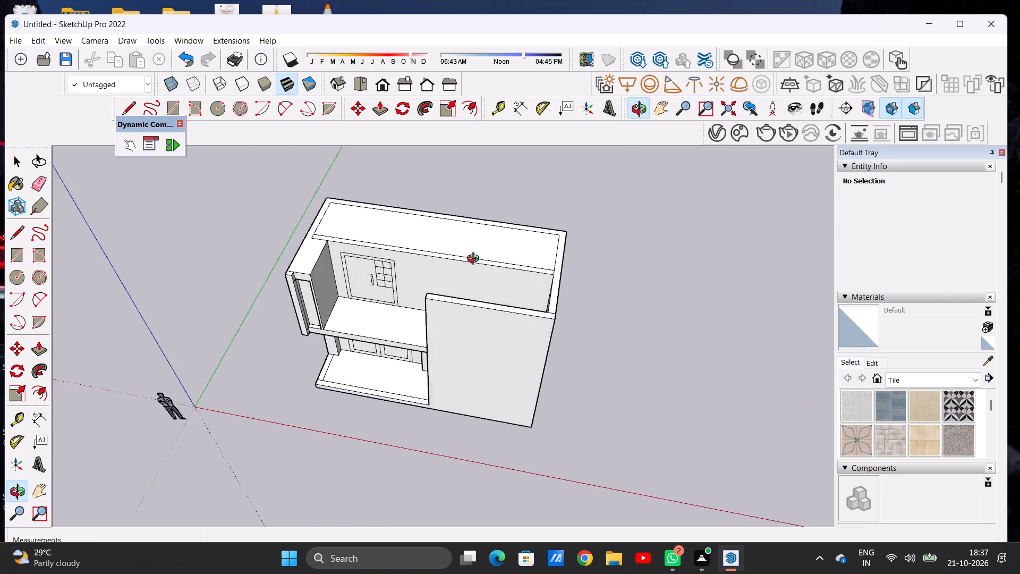
pyautogui.moveTo(475, 260); pyautogui.dragTo(454, 209, button='middle')
pyautogui.scroll(7, 489, 242)
pyautogui.press('p')
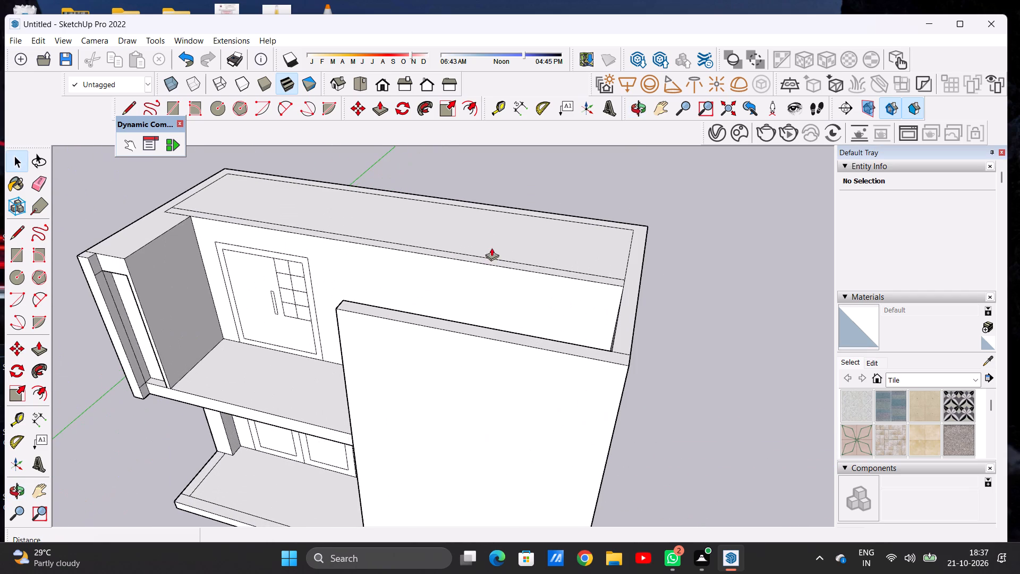
pyautogui.click(564, 249)
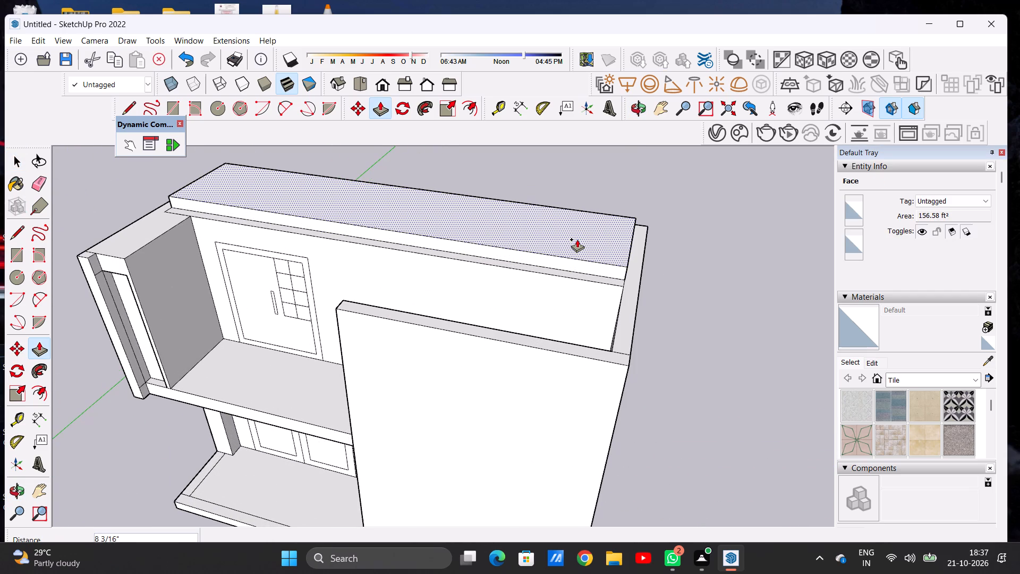
pyautogui.click(577, 237)
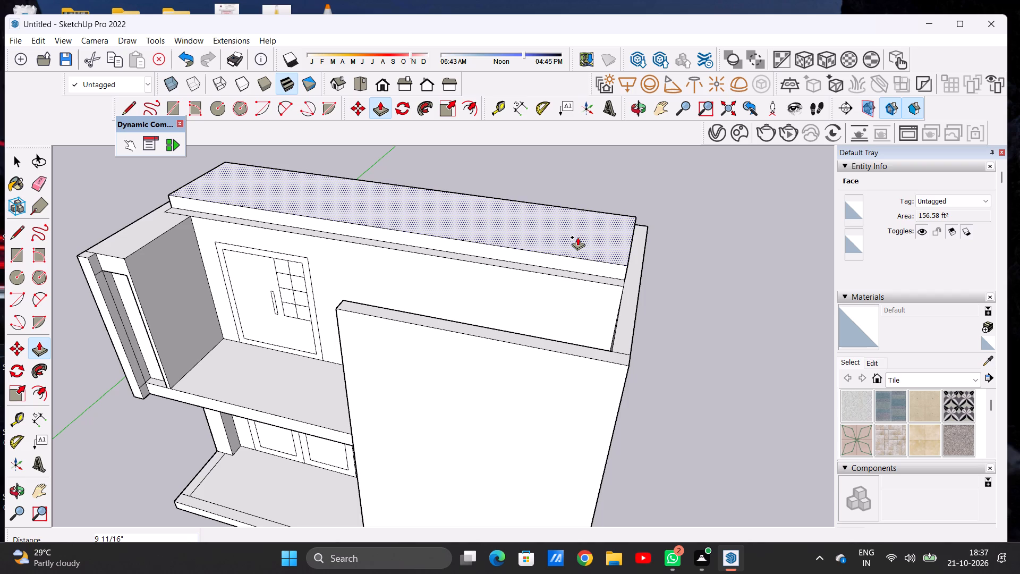
pyautogui.press('space')
# Push/Pull the roof slab's long front edge face forward by about 6' 1 3/8", to the inner corner of the front wall.
pyautogui.write('P')
pyautogui.scroll(5, 1019, 573)
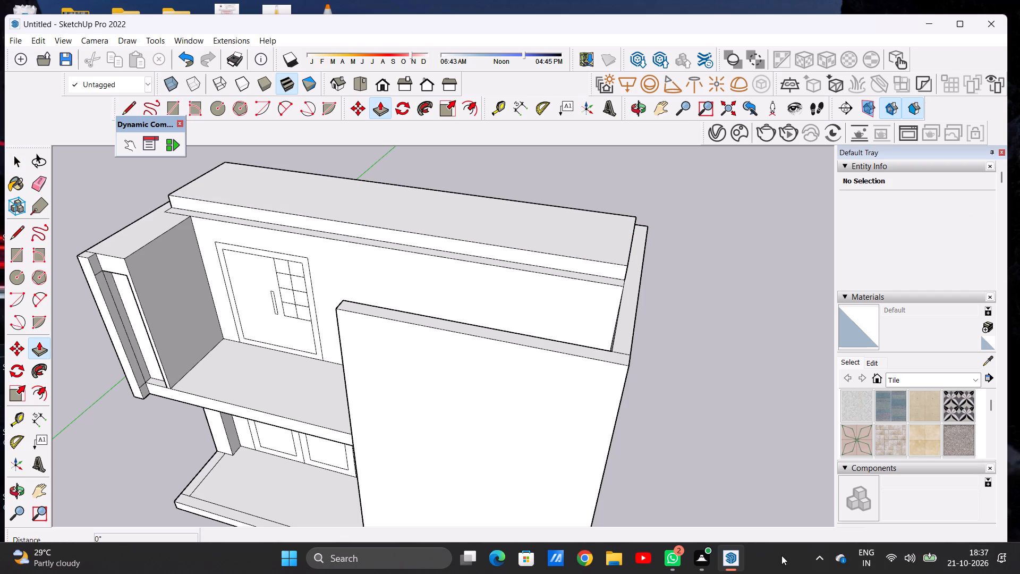
pyautogui.moveTo(626, 374); pyautogui.dragTo(589, 355, button='middle')
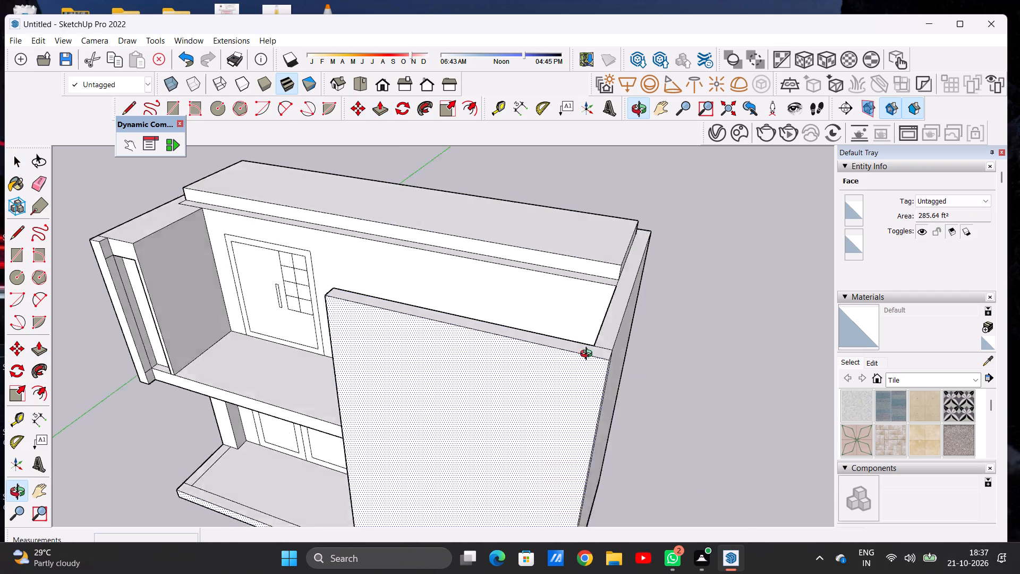
pyautogui.moveTo(589, 355); pyautogui.dragTo(533, 310, button='middle')
pyautogui.scroll(11, 537, 256)
pyautogui.click(624, 228)
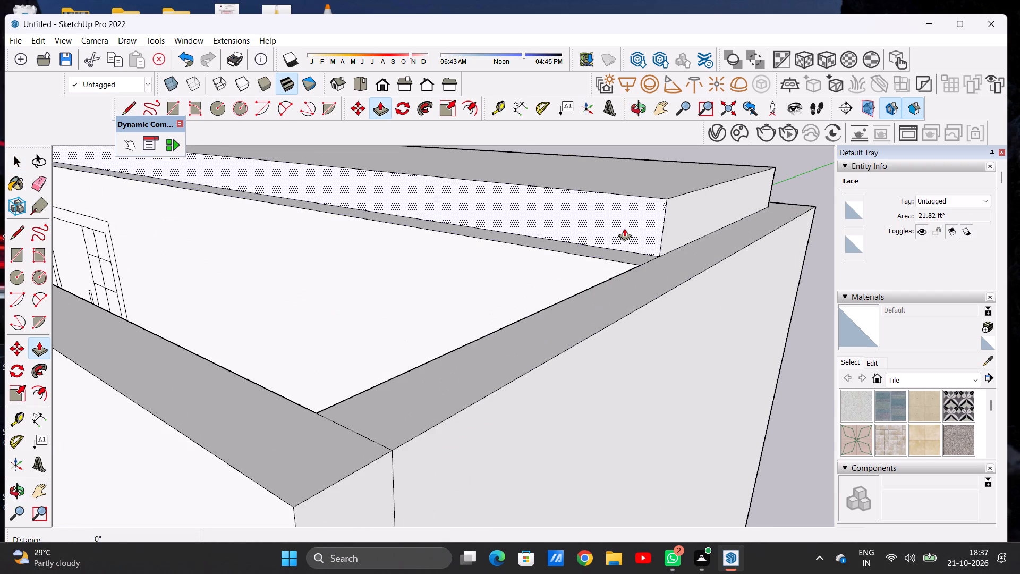
pyautogui.scroll(-13, 567, 265)
pyautogui.moveTo(522, 280); pyautogui.dragTo(511, 361, button='middle')
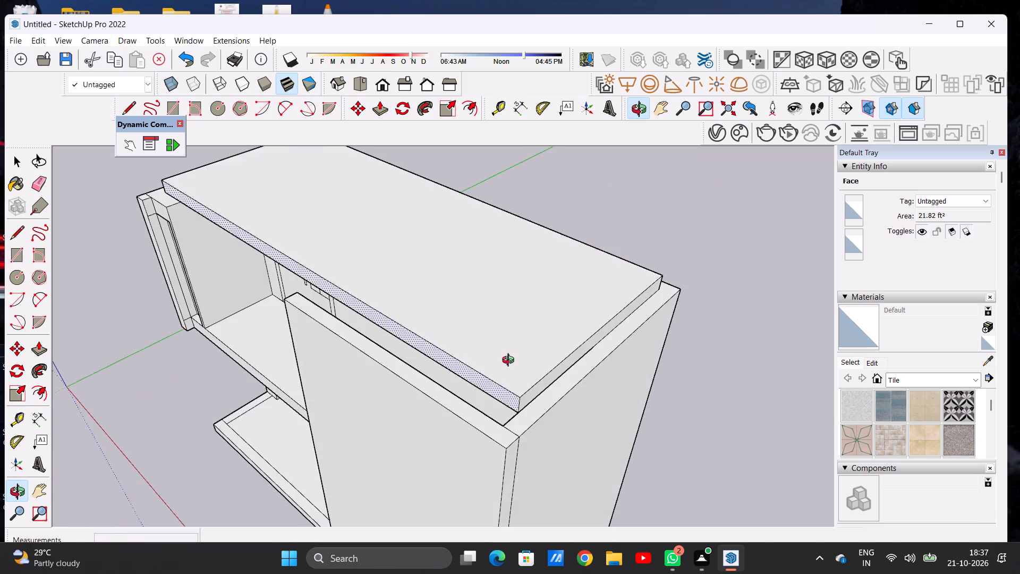
pyautogui.moveTo(511, 361); pyautogui.dragTo(511, 362, button='middle')
pyautogui.scroll(1, 506, 340)
pyautogui.scroll(-8, 504, 329)
pyautogui.scroll(12, 502, 360)
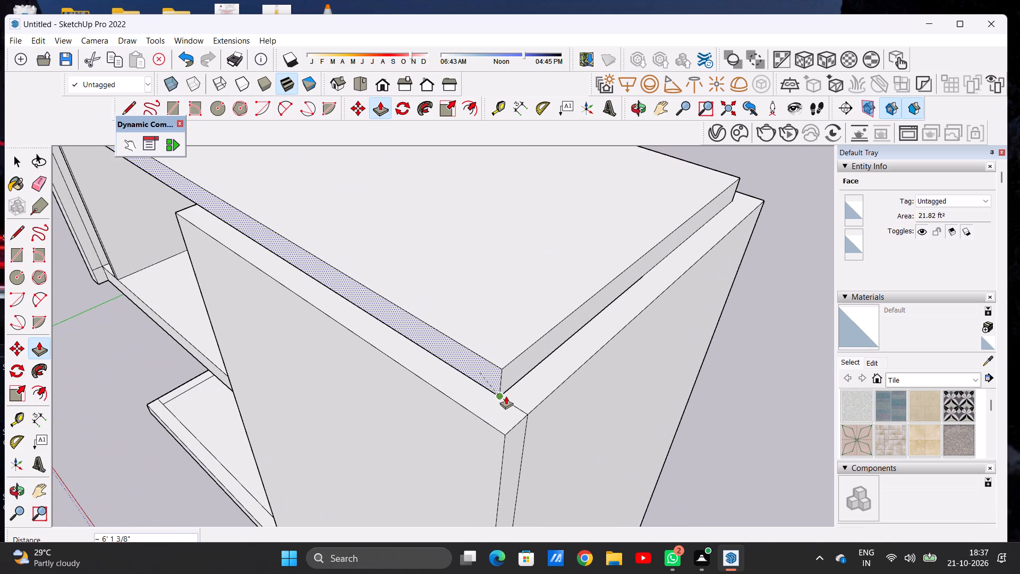
pyautogui.click(506, 396)
pyautogui.press('space')
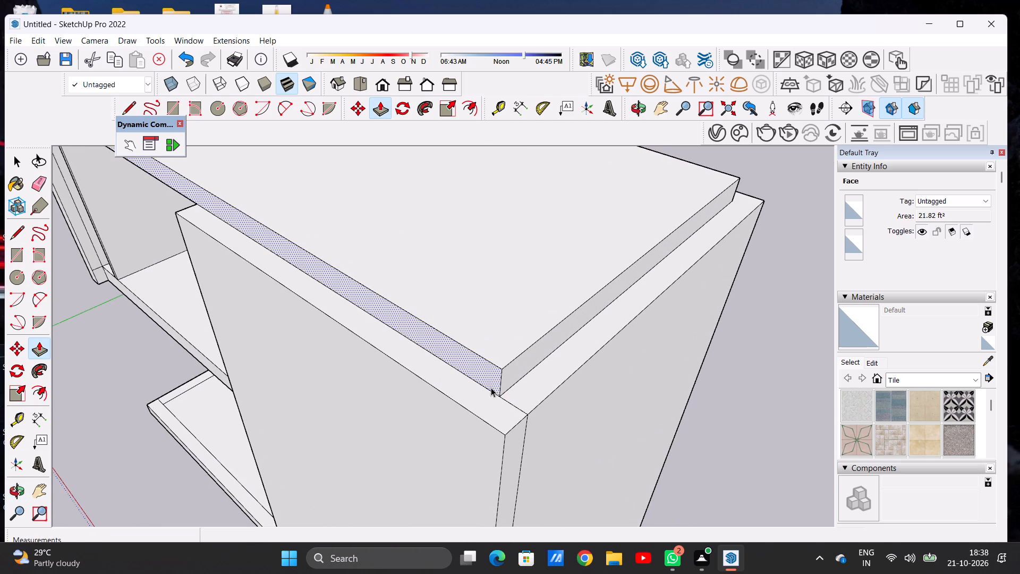
# Inspect the roof slab, upper recess and corner pier from raised front and side views.
pyautogui.scroll(-12, 474, 387)
pyautogui.moveTo(401, 367); pyautogui.dragTo(580, 343, button='middle')
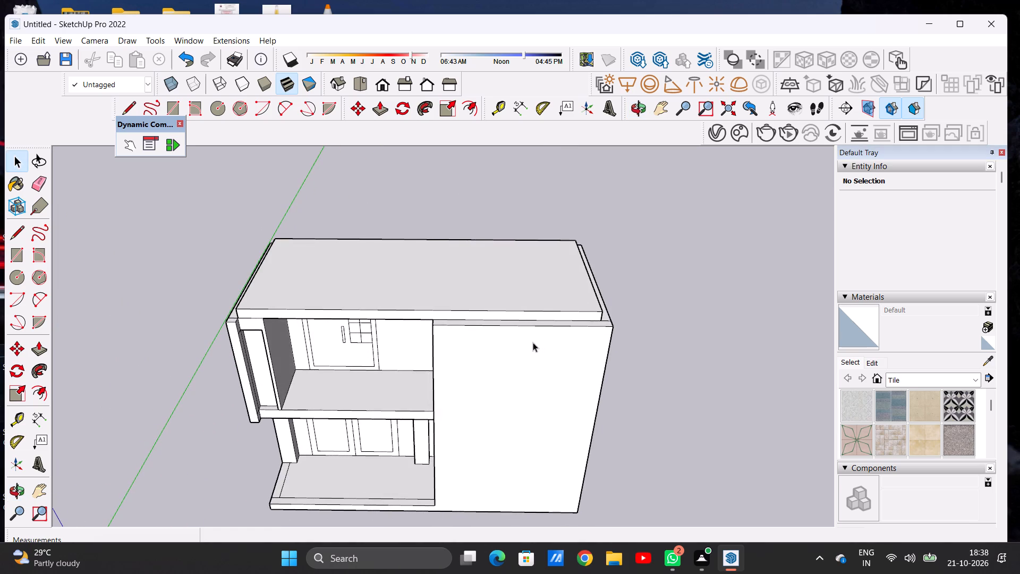
pyautogui.scroll(-6, 514, 340)
pyautogui.moveTo(458, 364); pyautogui.dragTo(448, 280, button='middle')
pyautogui.scroll(4, 450, 290)
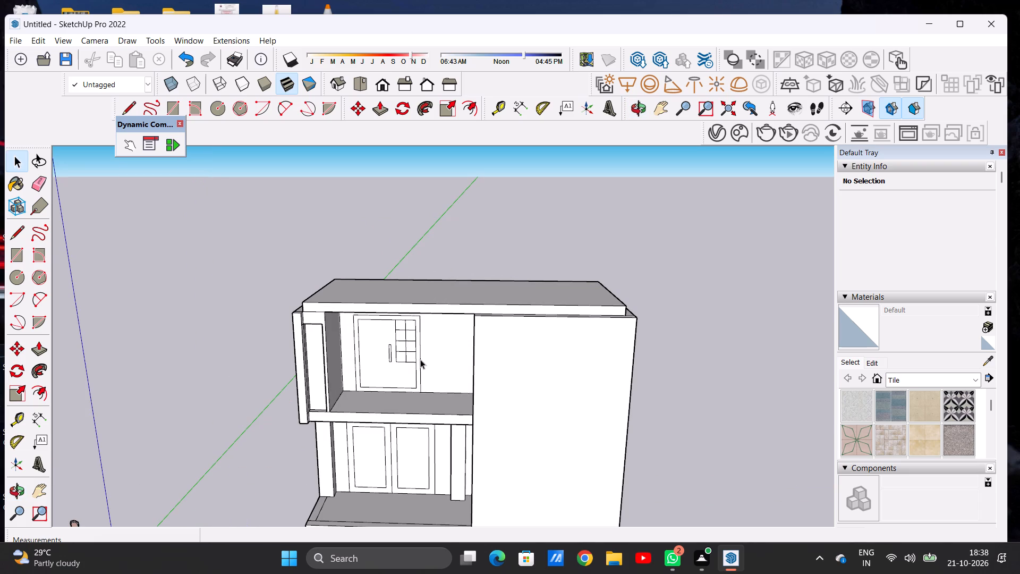
pyautogui.scroll(4, 424, 391)
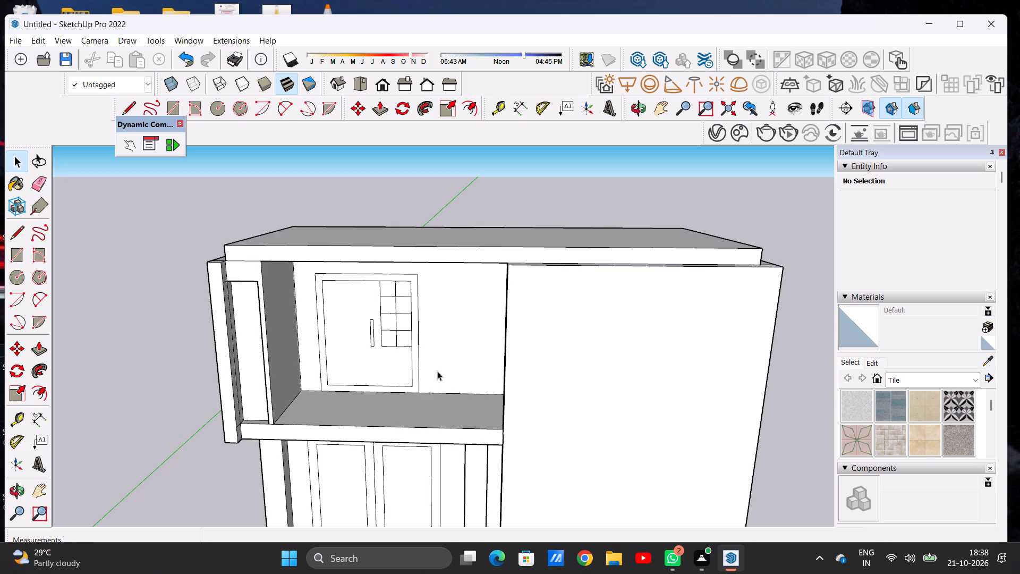
pyautogui.scroll(-3, 413, 339)
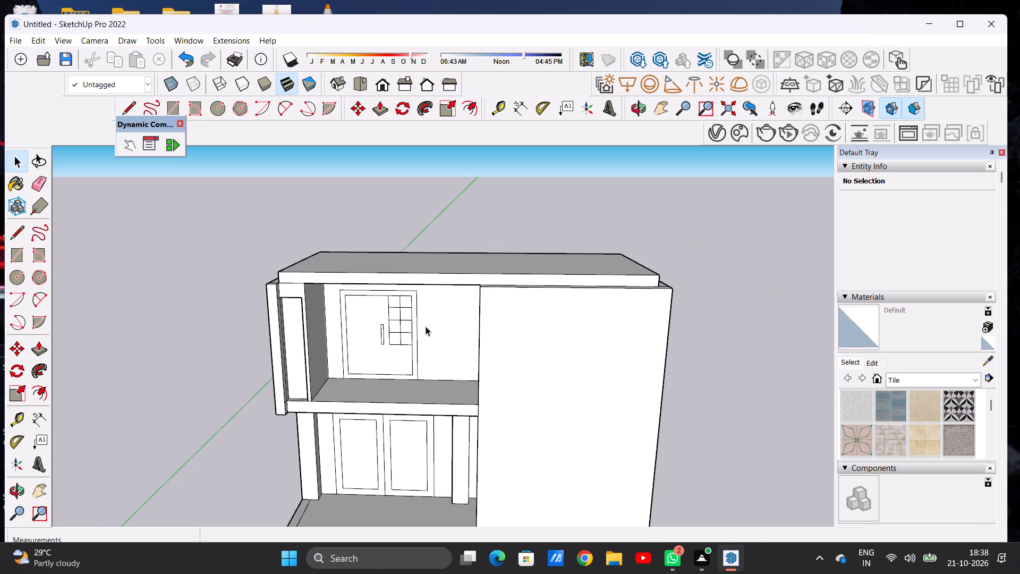
pyautogui.moveTo(414, 369); pyautogui.dragTo(441, 414, button='middle')
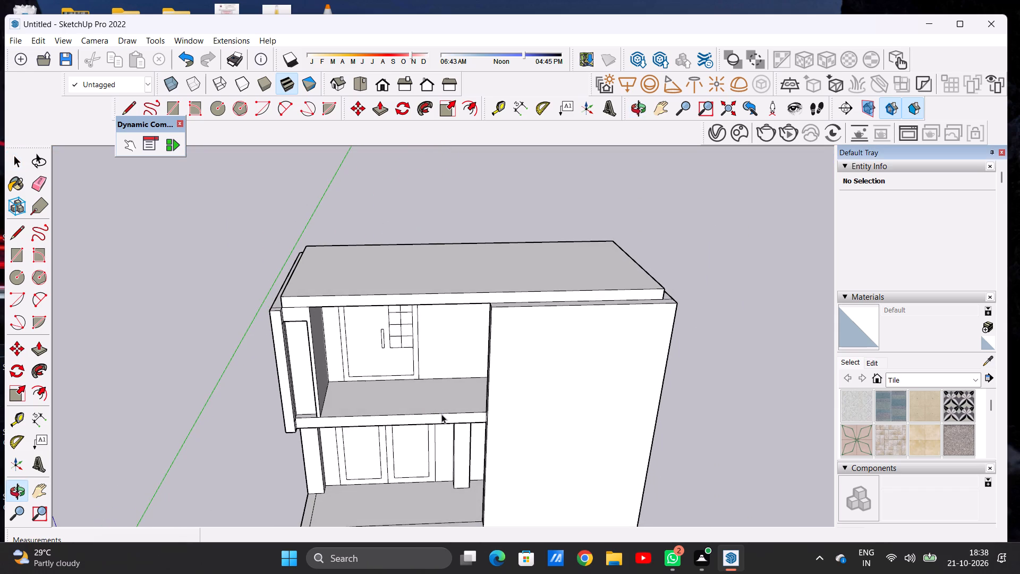
pyautogui.moveTo(439, 412); pyautogui.dragTo(549, 383, button='middle')
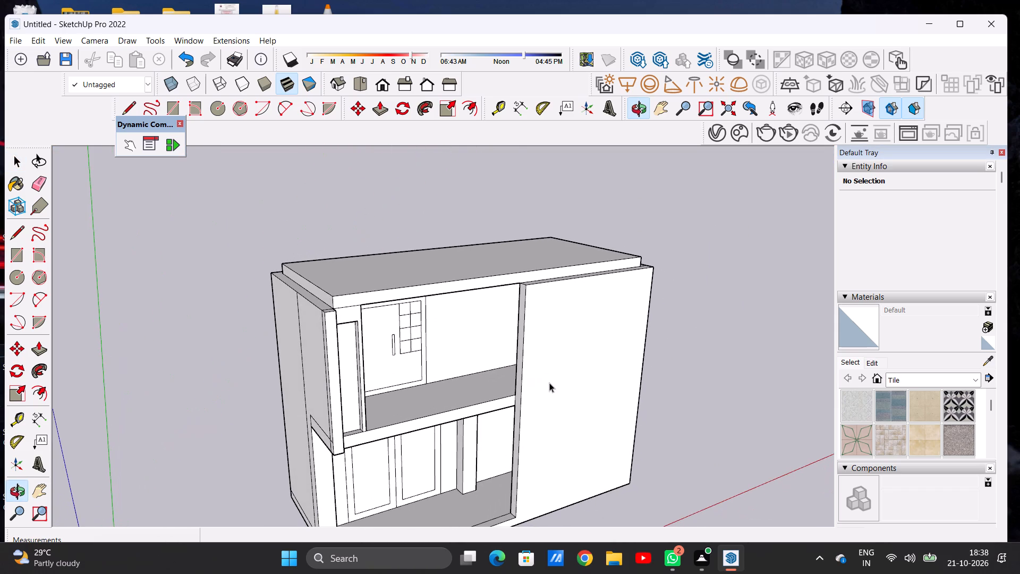
# Push/Pull the intermediate slab's front edge face forward by 6 9/16", flush with the corner pier's projecting outer strip.
pyautogui.scroll(6, 378, 438)
pyautogui.scroll(3, 328, 436)
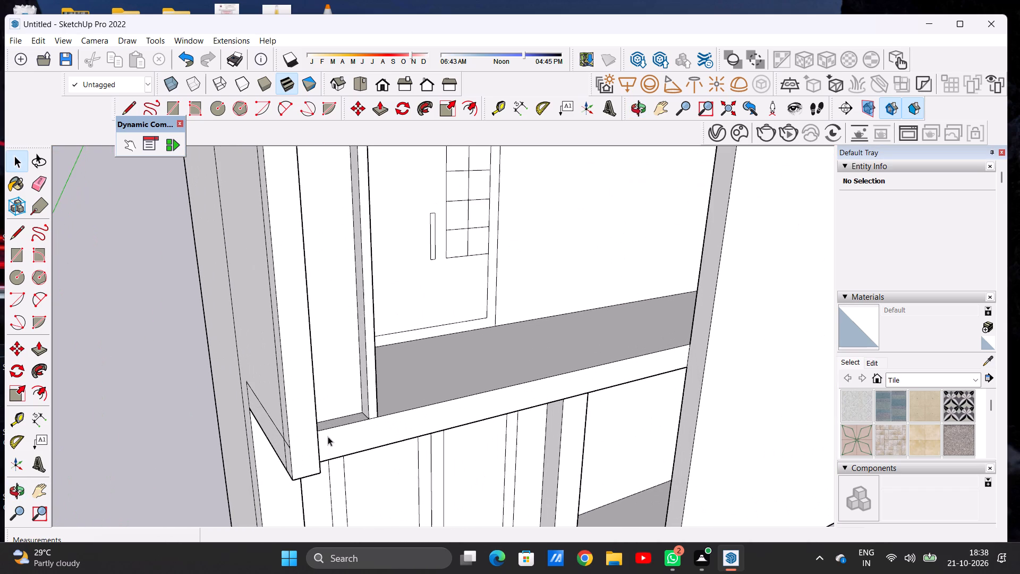
pyautogui.press('p')
pyautogui.scroll(5, 328, 436)
pyautogui.click(332, 439)
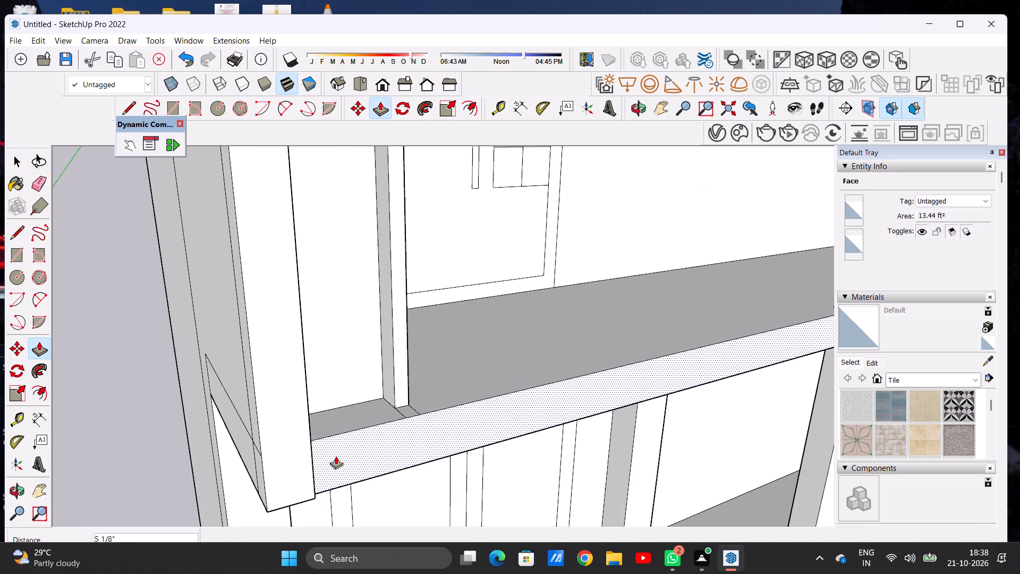
pyautogui.click(315, 496)
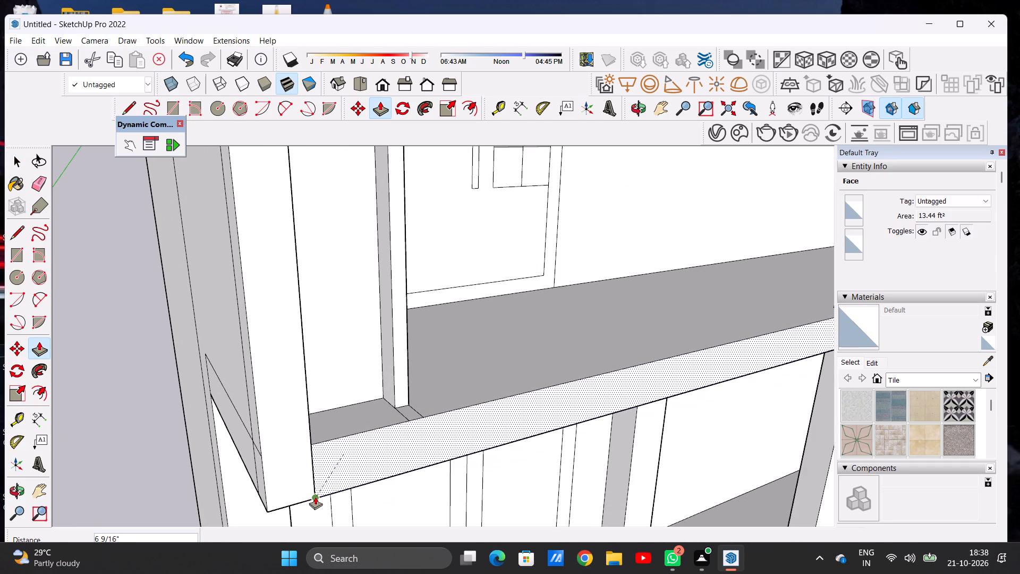
pyautogui.press('space')
# Push/Pull the corner pier's inner frame strip face forward by 6 9/16", flush with the intermediate slab's front edge.
pyautogui.scroll(-13, 305, 486)
pyautogui.moveTo(460, 462); pyautogui.dragTo(344, 434, button='middle')
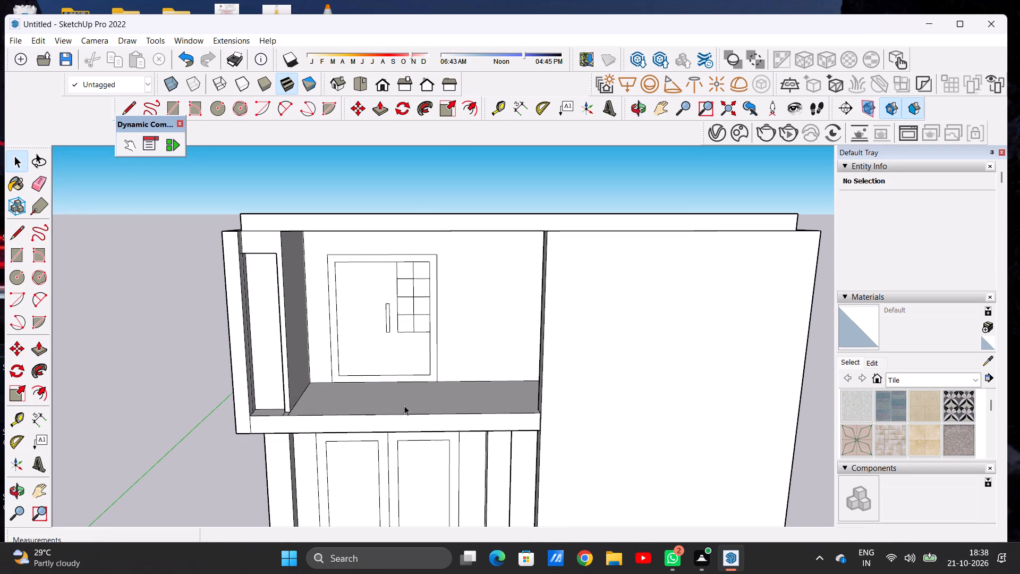
pyautogui.moveTo(408, 409); pyautogui.dragTo(395, 484, button='middle')
pyautogui.scroll(6, 377, 440)
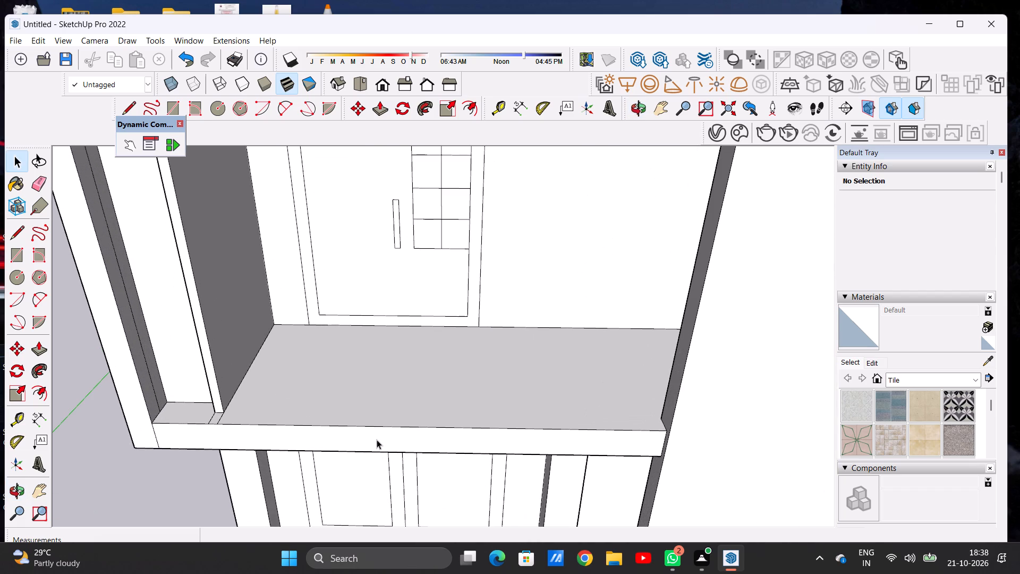
pyautogui.scroll(-5, 439, 424)
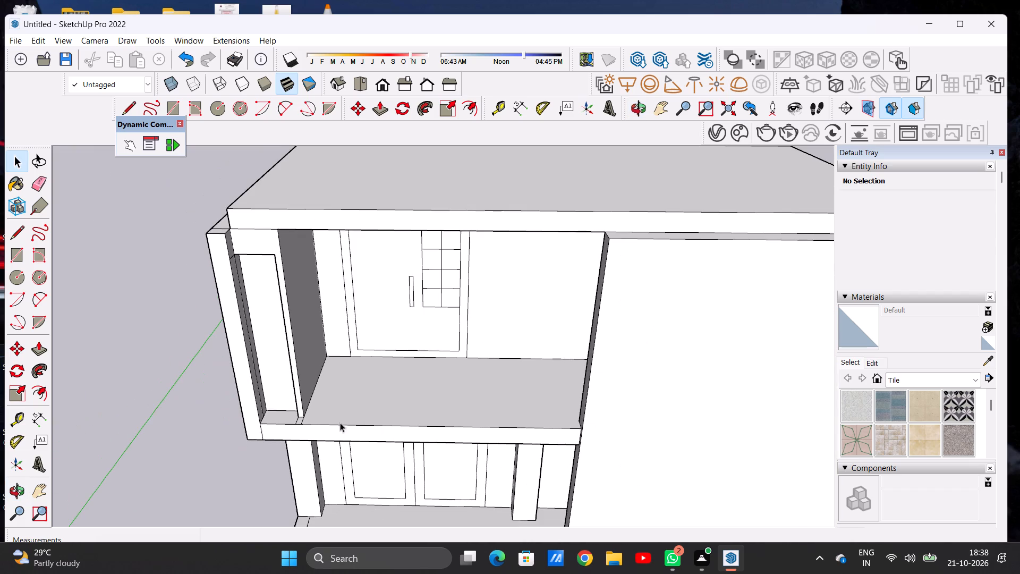
pyautogui.scroll(8, 303, 421)
pyautogui.press('p')
pyautogui.scroll(5, 303, 420)
pyautogui.click(295, 400)
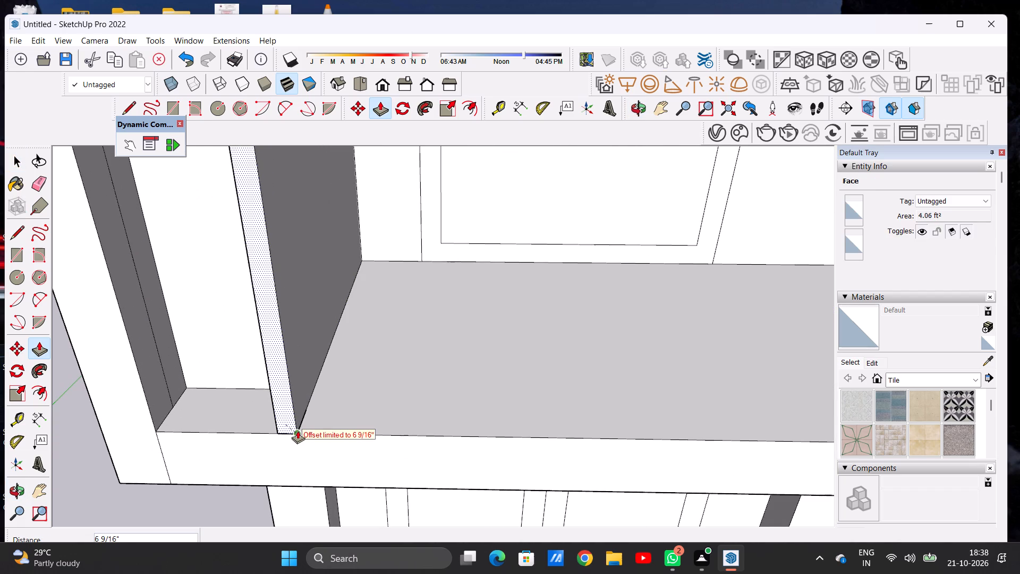
pyautogui.click(297, 430)
pyautogui.press('space')
# Push/Pull the recessed panel face inside the corner pier's frame forward by about 5 11/16".
pyautogui.scroll(-16, 297, 430)
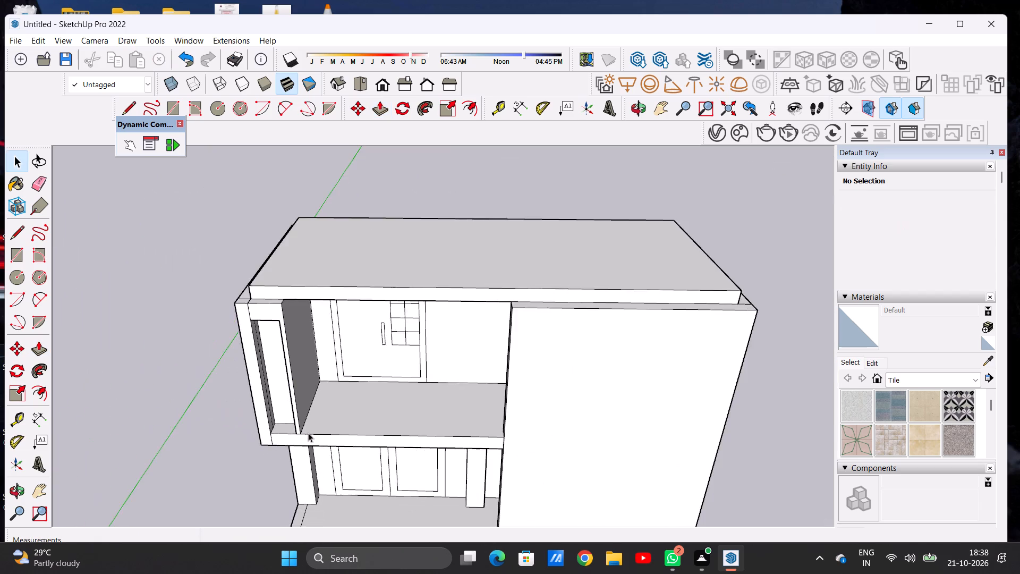
pyautogui.scroll(-5, 308, 433)
pyautogui.moveTo(246, 373); pyautogui.dragTo(259, 303, button='middle')
pyautogui.scroll(7, 270, 338)
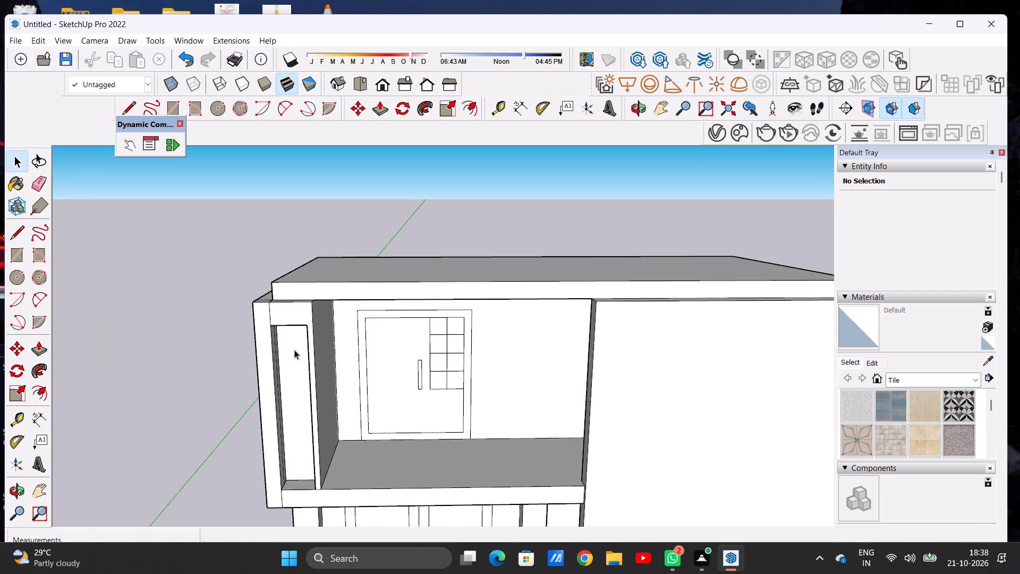
pyautogui.moveTo(293, 352); pyautogui.dragTo(219, 361, button='middle')
pyautogui.scroll(10, 262, 359)
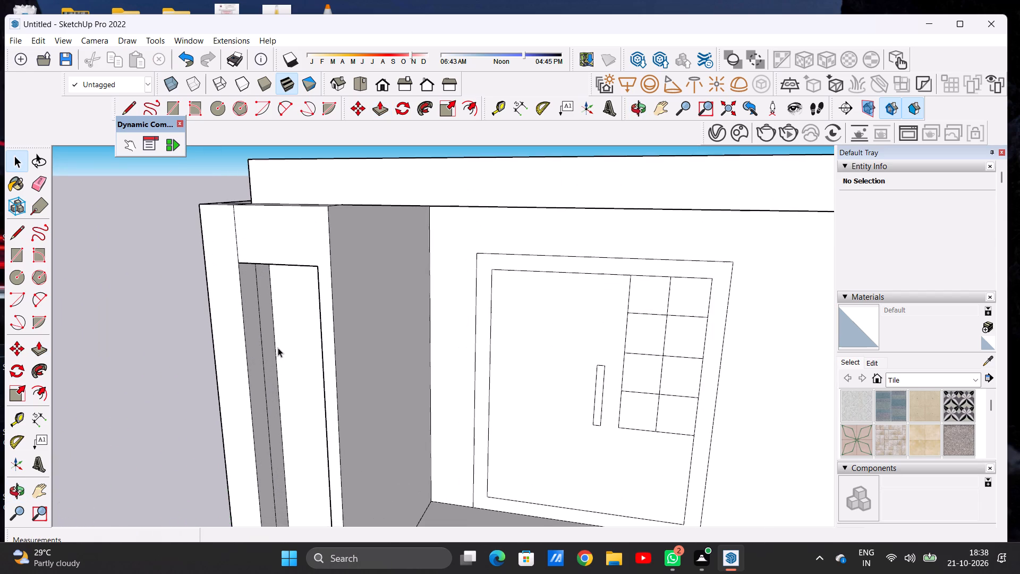
pyautogui.scroll(4, 278, 348)
pyautogui.press('p')
pyautogui.click(299, 325)
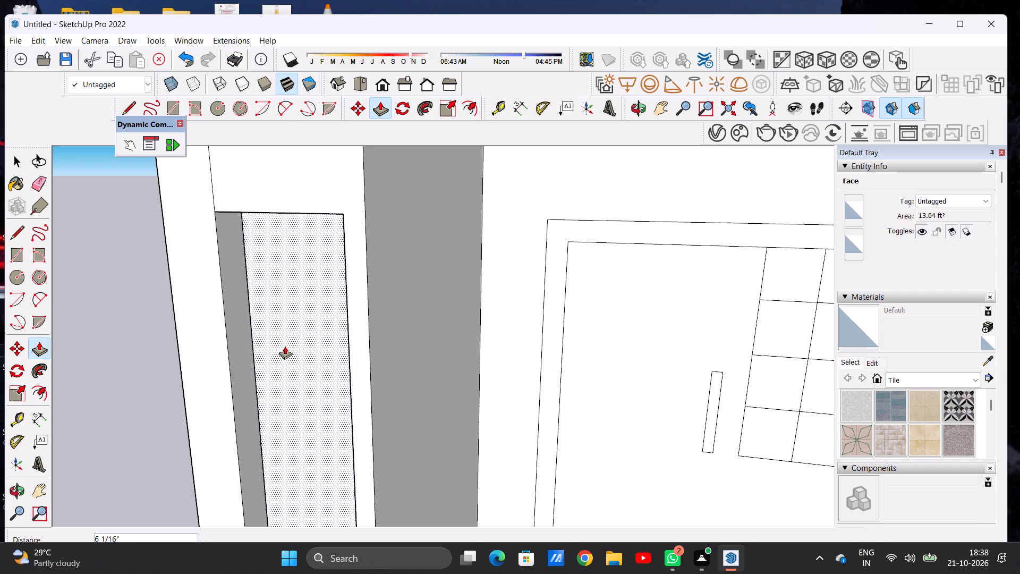
pyautogui.click(285, 342)
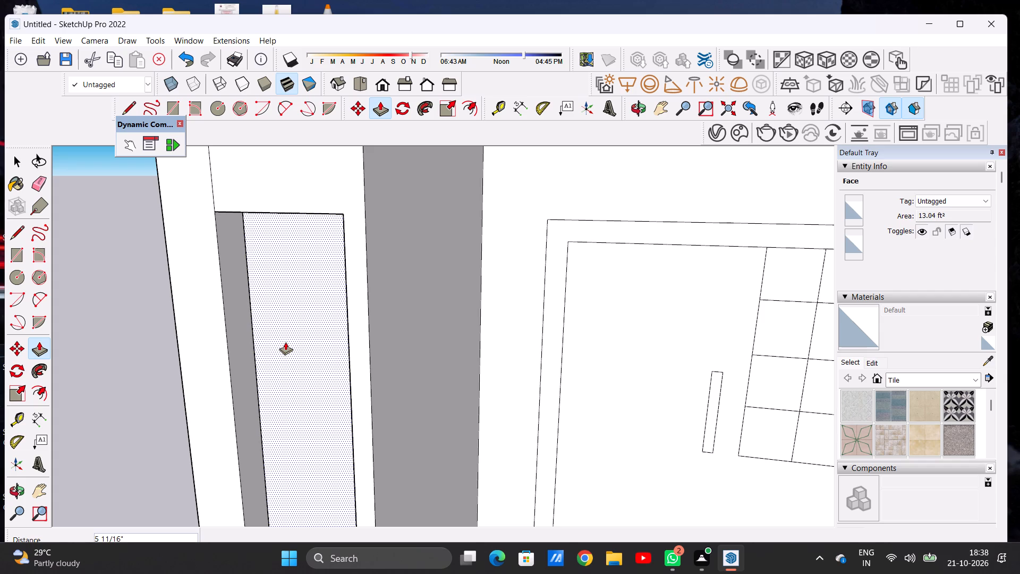
pyautogui.press('space')
pyautogui.click(137, 362)
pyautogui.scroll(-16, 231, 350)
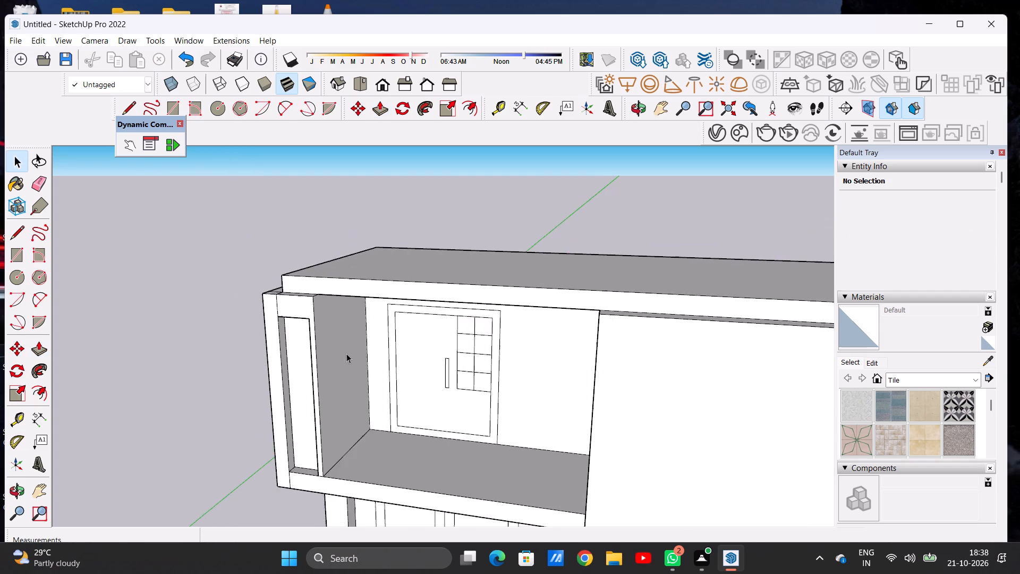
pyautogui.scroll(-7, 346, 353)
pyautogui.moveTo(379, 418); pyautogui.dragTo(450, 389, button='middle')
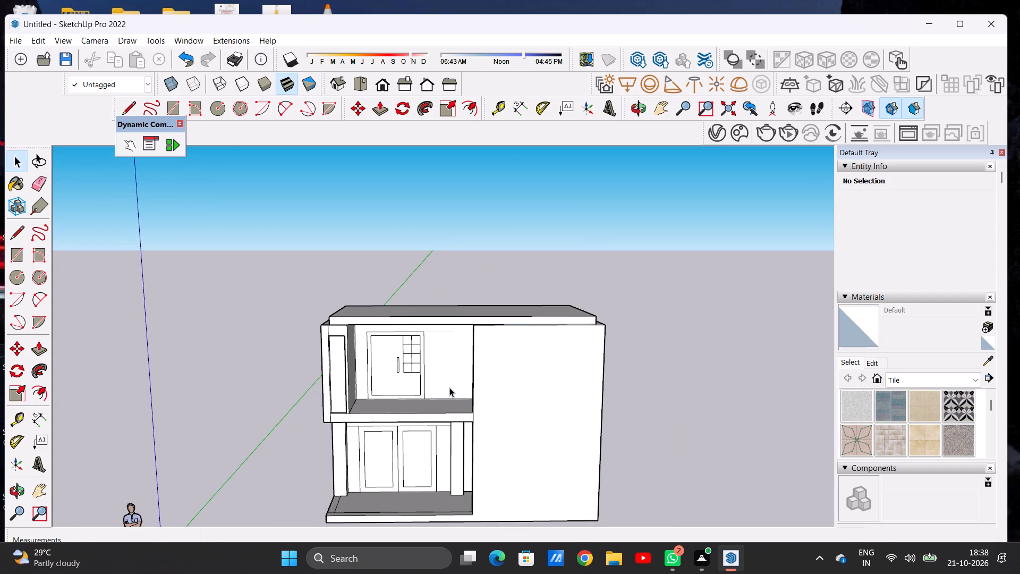
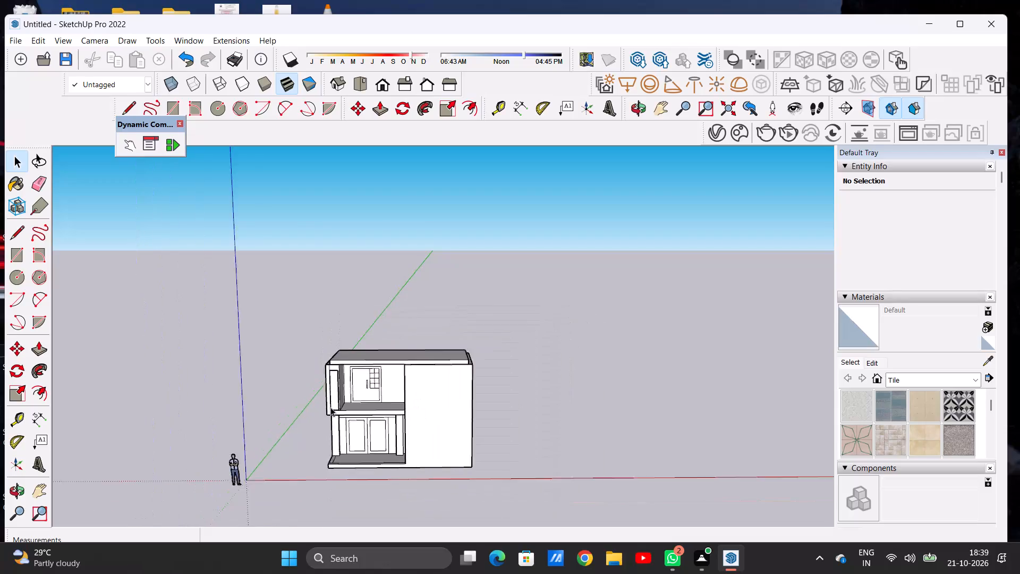
# Erase the short edge dividing the corner pier's outer strip from the intermediate slab's front face.
pyautogui.scroll(6, 360, 429)
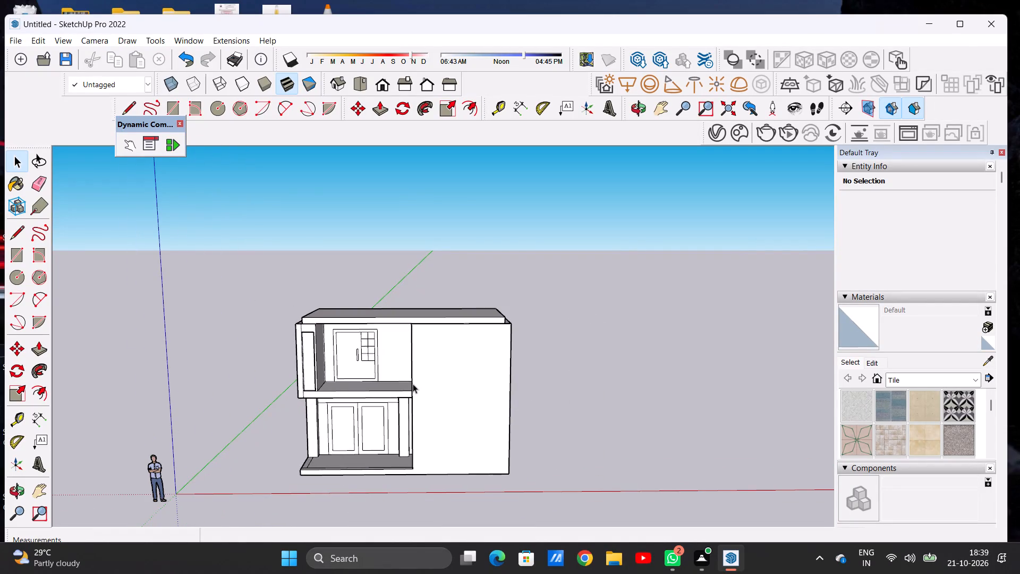
pyautogui.scroll(7, 412, 383)
pyautogui.moveTo(327, 332); pyautogui.dragTo(466, 450, button='middle')
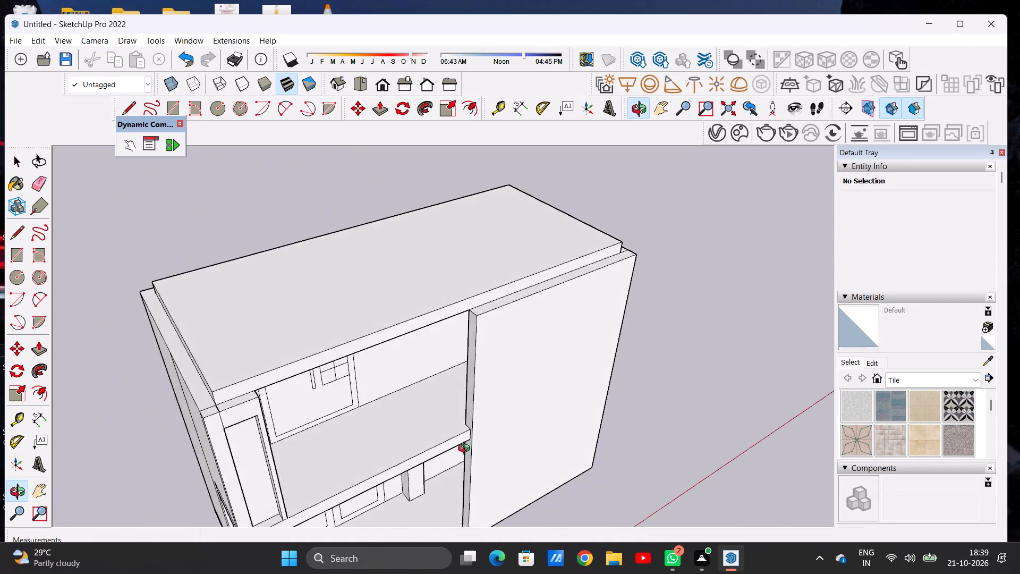
pyautogui.moveTo(466, 450); pyautogui.dragTo(476, 430, button='middle')
pyautogui.scroll(7, 476, 429)
pyautogui.moveTo(367, 406); pyautogui.dragTo(379, 446, button='middle')
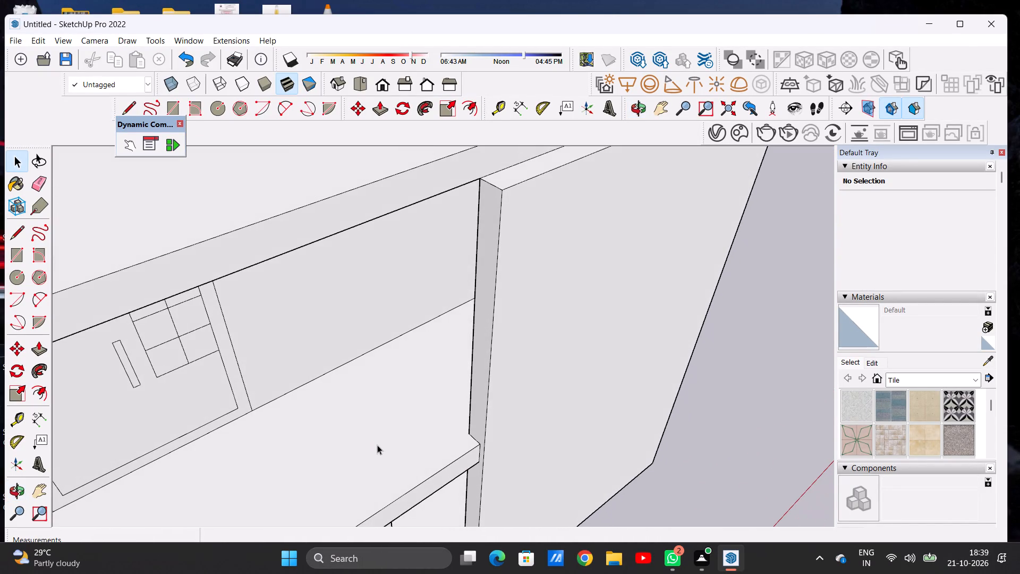
pyautogui.scroll(-10, 395, 332)
pyautogui.scroll(13, 404, 372)
pyautogui.scroll(-1, 437, 378)
pyautogui.scroll(1, 437, 378)
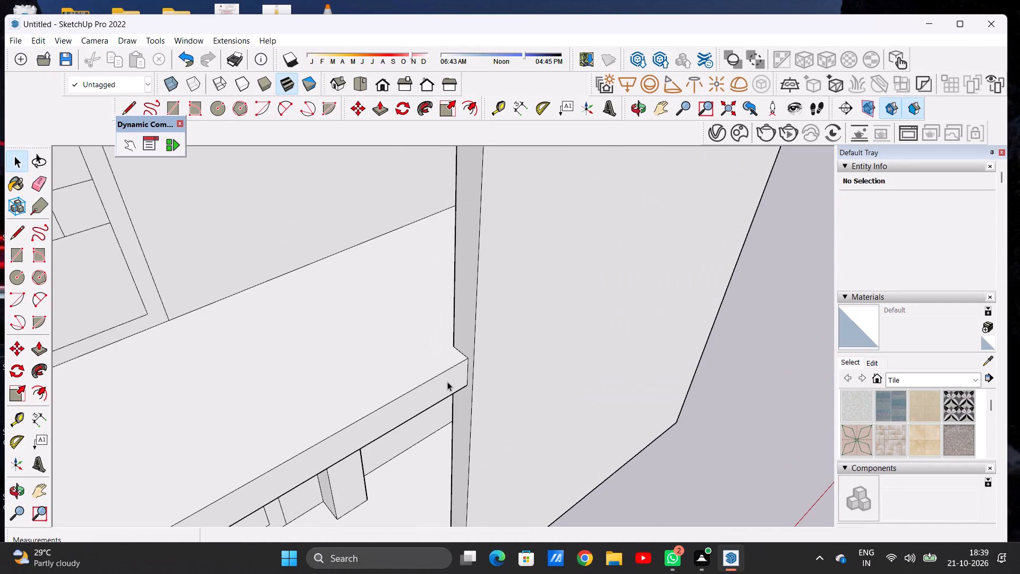
pyautogui.moveTo(449, 383); pyautogui.dragTo(466, 310, button='middle')
pyautogui.scroll(-9, 469, 310)
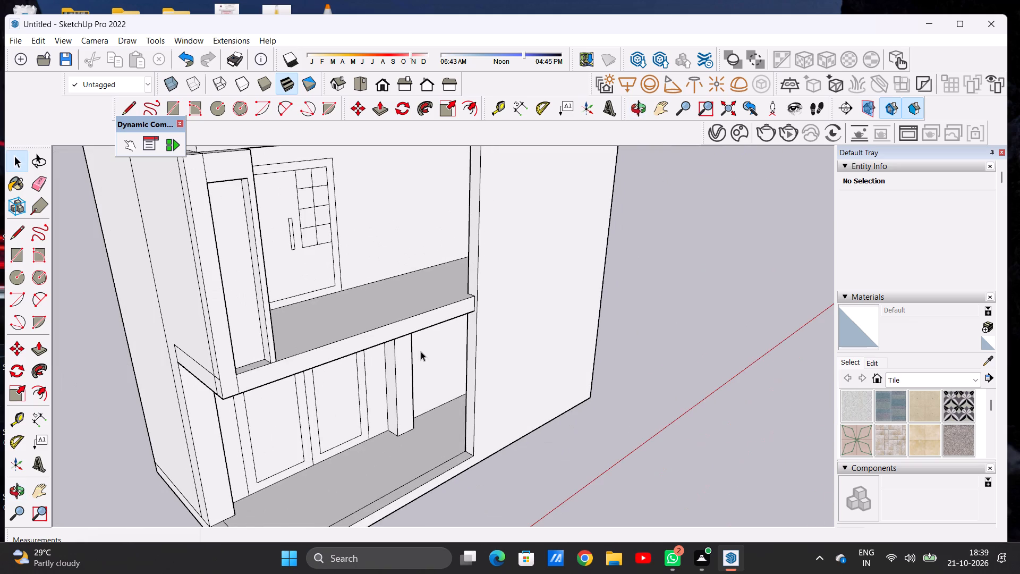
pyautogui.scroll(1, 208, 385)
pyautogui.scroll(-1, 208, 385)
pyautogui.scroll(5, 208, 385)
pyautogui.scroll(5, 257, 394)
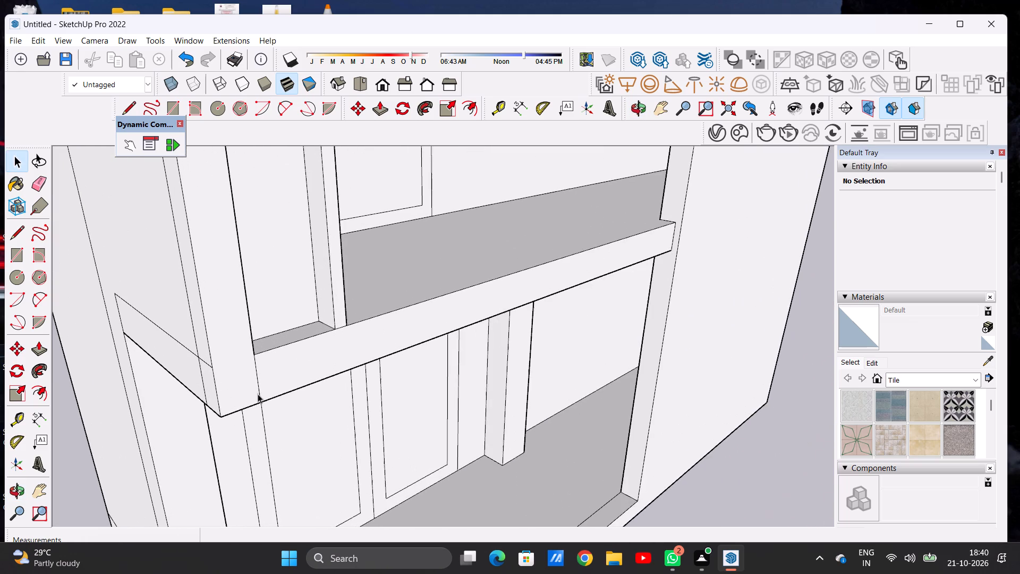
pyautogui.moveTo(257, 389); pyautogui.dragTo(296, 399, button='middle')
pyautogui.scroll(6, 296, 399)
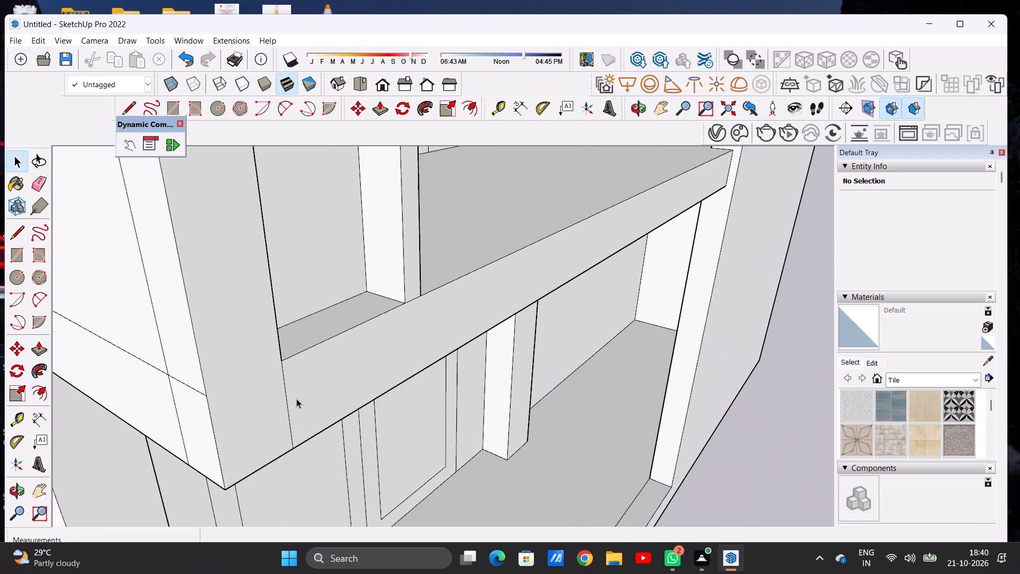
pyautogui.press('e')
pyautogui.moveTo(284, 402); pyautogui.dragTo(313, 400)
# Push/Pull the merged front face of the intermediate slab and corner pier forward, flush with the adjoining wall block's front.
pyautogui.press('p')
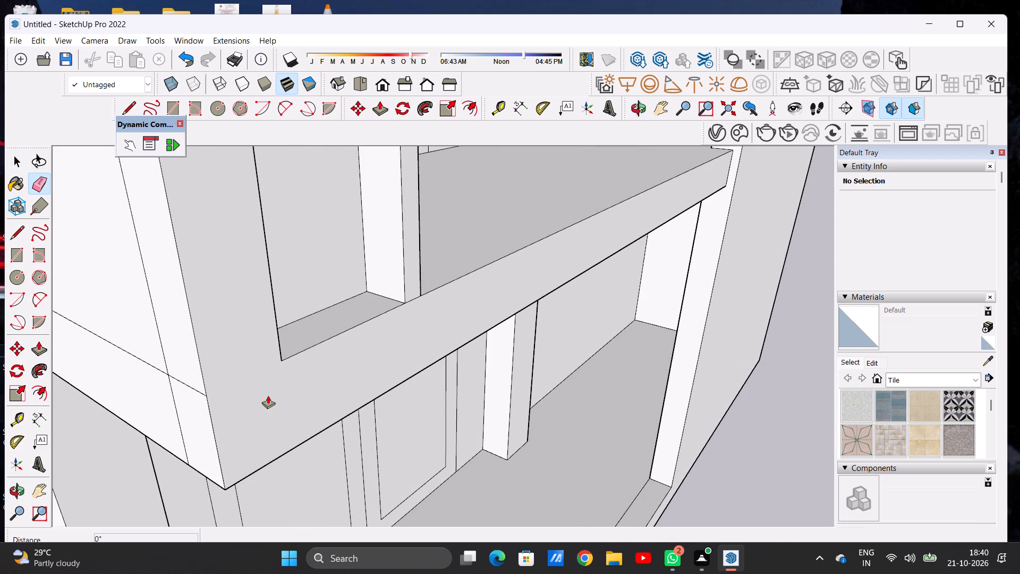
pyautogui.scroll(-12, 437, 328)
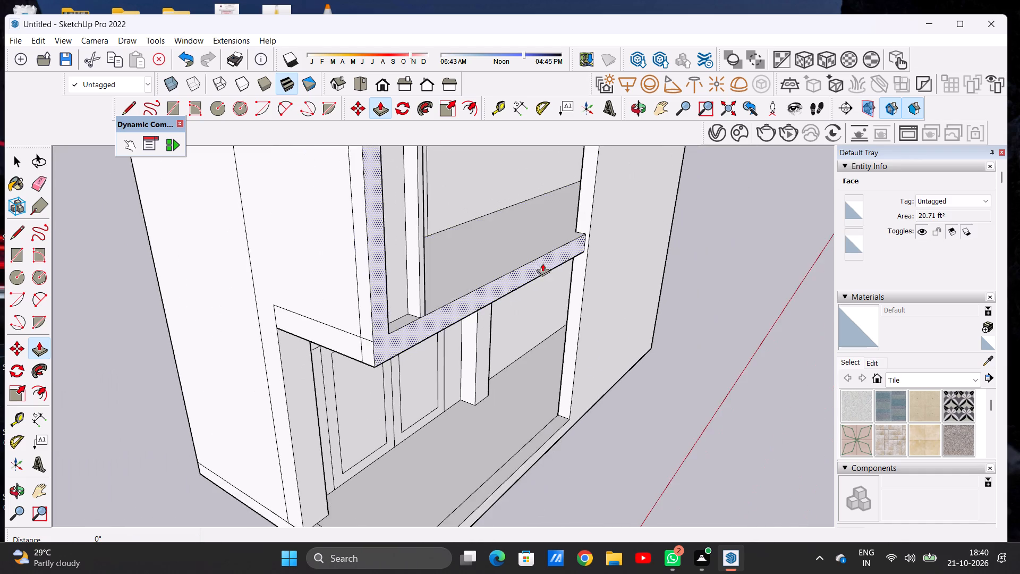
pyautogui.scroll(7, 559, 261)
pyautogui.scroll(8, 0, 0)
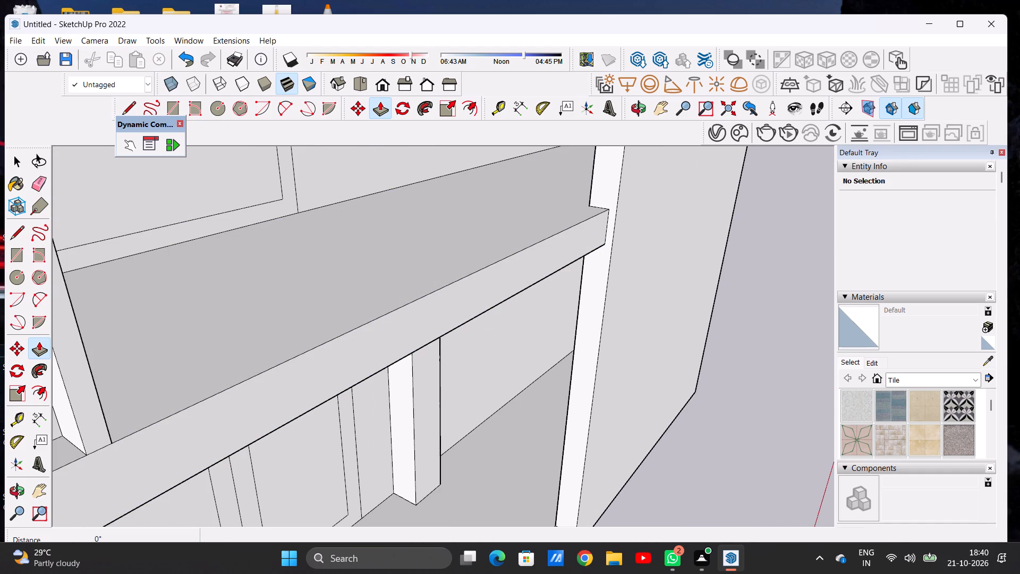
pyautogui.scroll(-4, 592, 251)
pyautogui.scroll(13, 597, 209)
pyautogui.click(606, 257)
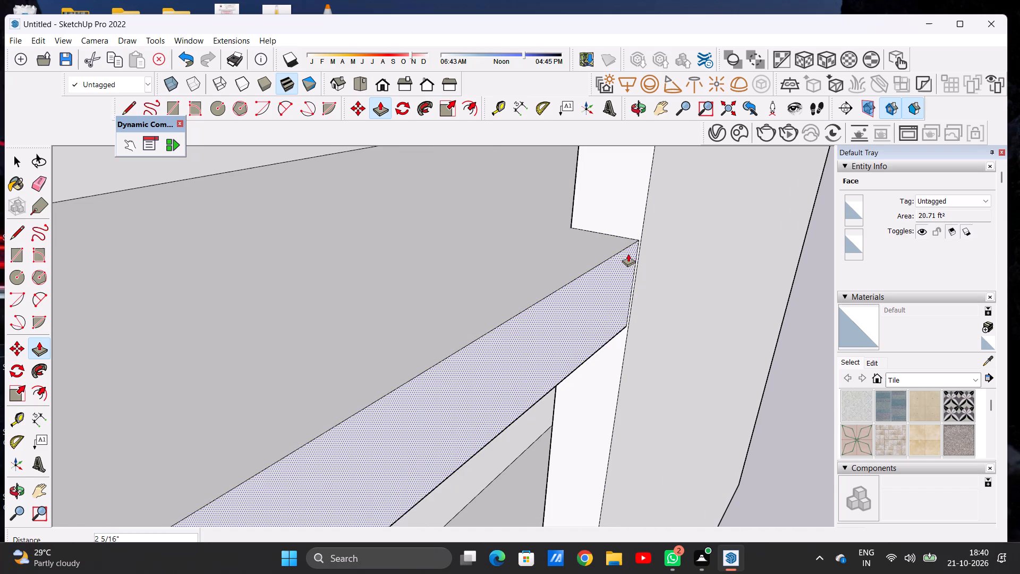
pyautogui.click(641, 240)
pyautogui.press('space')
# Push/Pull the corner pier's inner frame strip forward, flush with the intermediate slab's front edge.
pyautogui.scroll(-9, 524, 301)
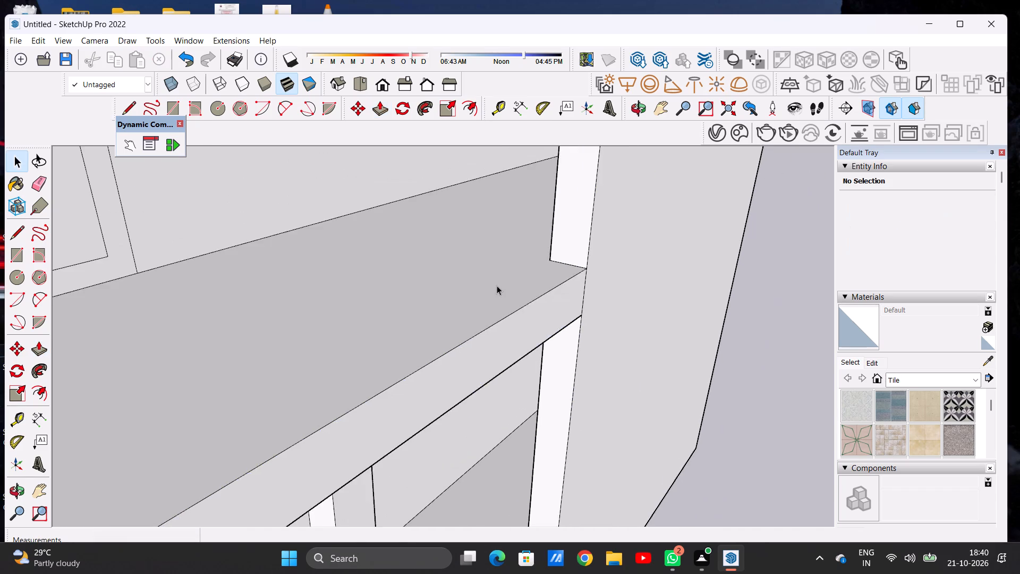
pyautogui.scroll(-11, 497, 285)
pyautogui.moveTo(412, 321); pyautogui.dragTo(246, 333, button='middle')
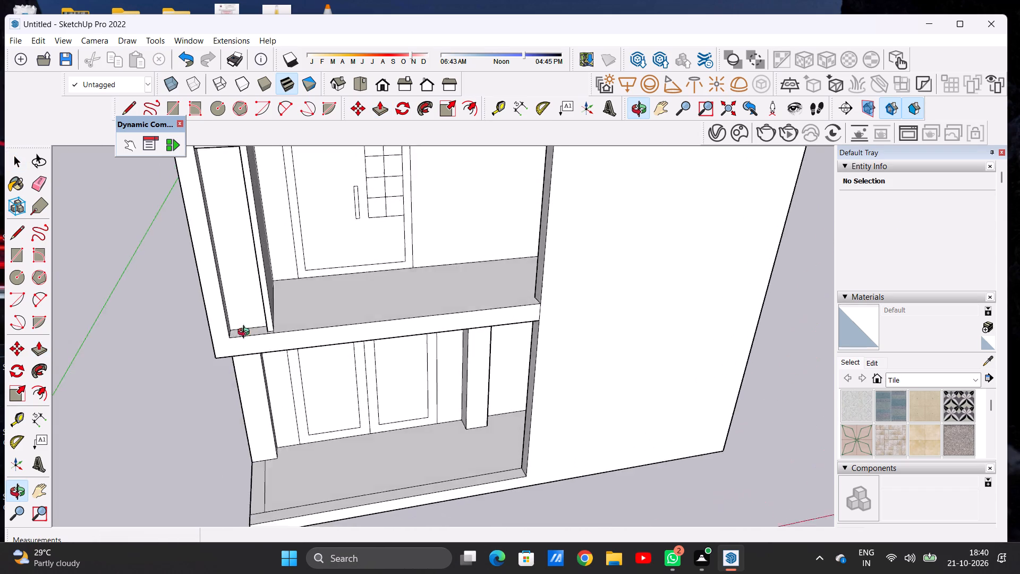
pyautogui.moveTo(246, 333); pyautogui.dragTo(200, 345, button='middle')
pyautogui.scroll(6, 517, 263)
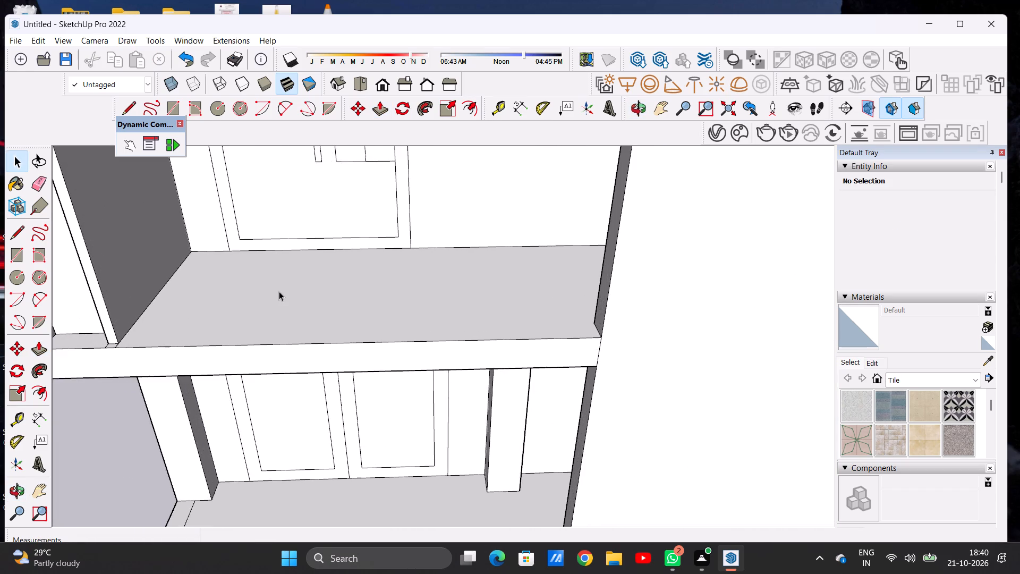
pyautogui.moveTo(279, 292); pyautogui.dragTo(347, 349, button='middle')
pyautogui.scroll(-5, 380, 293)
pyautogui.scroll(3, 259, 389)
pyautogui.scroll(1, 358, 379)
pyautogui.moveTo(358, 379); pyautogui.dragTo(215, 366, button='middle')
pyautogui.scroll(7, 175, 290)
pyautogui.scroll(10, 231, 293)
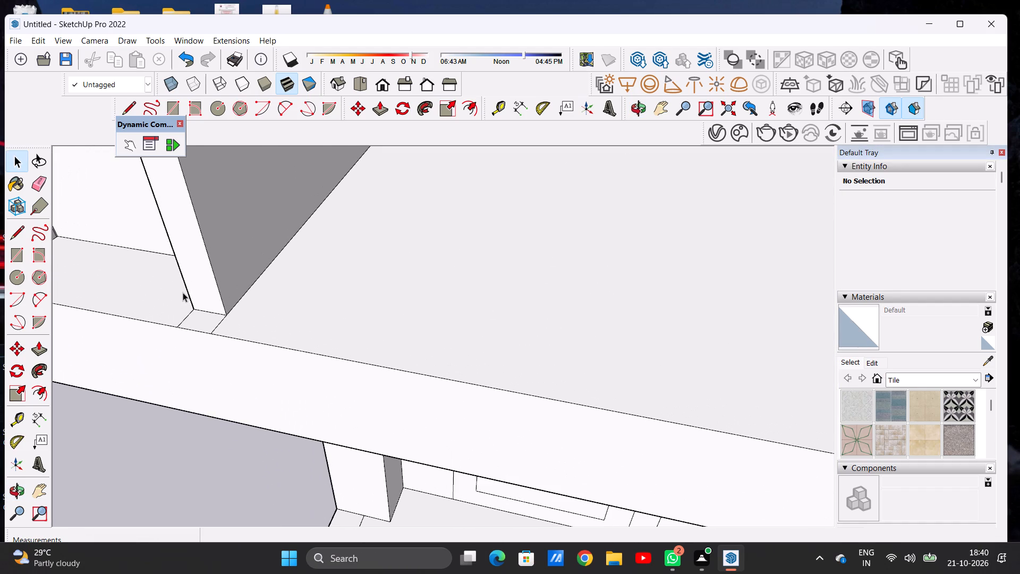
pyautogui.press('p')
pyautogui.scroll(4, 198, 292)
pyautogui.click(207, 292)
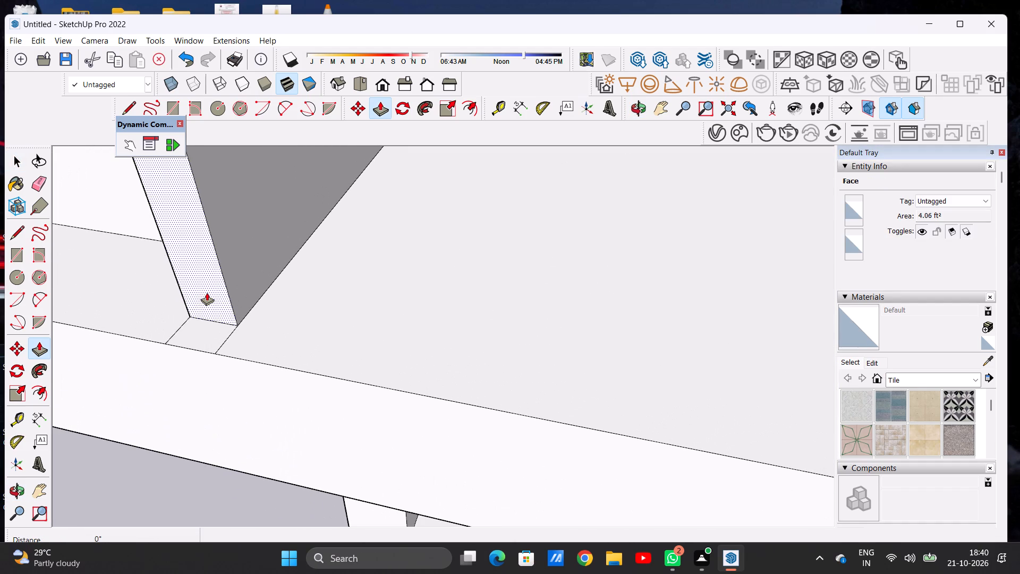
pyautogui.click(212, 356)
pyautogui.press('space')
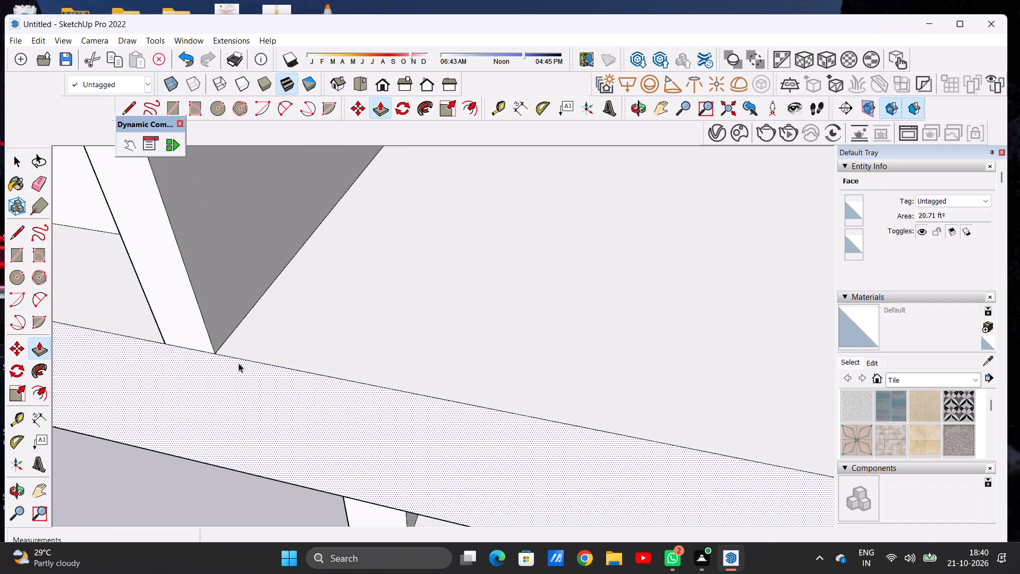
# Draw a line about 12' 8 7/16" long across the slab's top, parallel to its front edge, from wall block to corner pier.
pyautogui.scroll(-20, 240, 365)
pyautogui.scroll(-9, 240, 365)
pyautogui.moveTo(294, 376); pyautogui.dragTo(535, 376, button='middle')
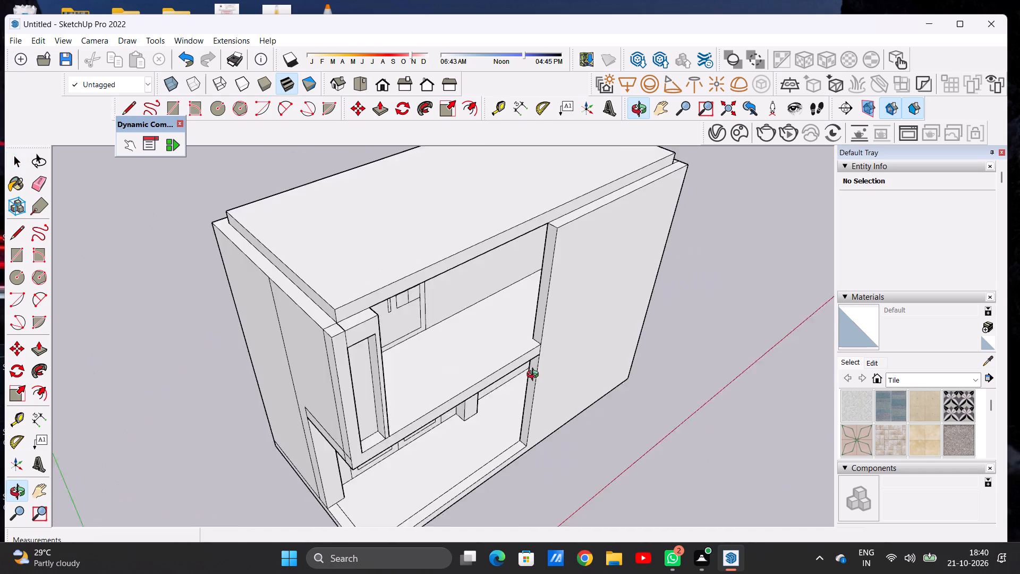
pyautogui.moveTo(535, 376); pyautogui.dragTo(541, 376, button='middle')
pyautogui.scroll(5, 539, 341)
pyautogui.press('l')
pyautogui.scroll(7, 530, 335)
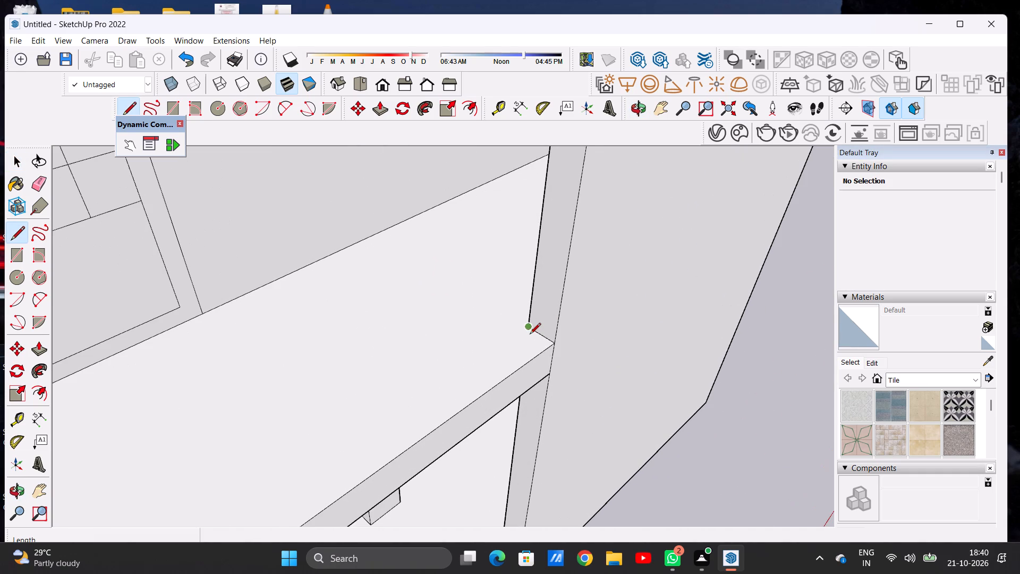
pyautogui.click(530, 325)
pyautogui.scroll(-2, 512, 317)
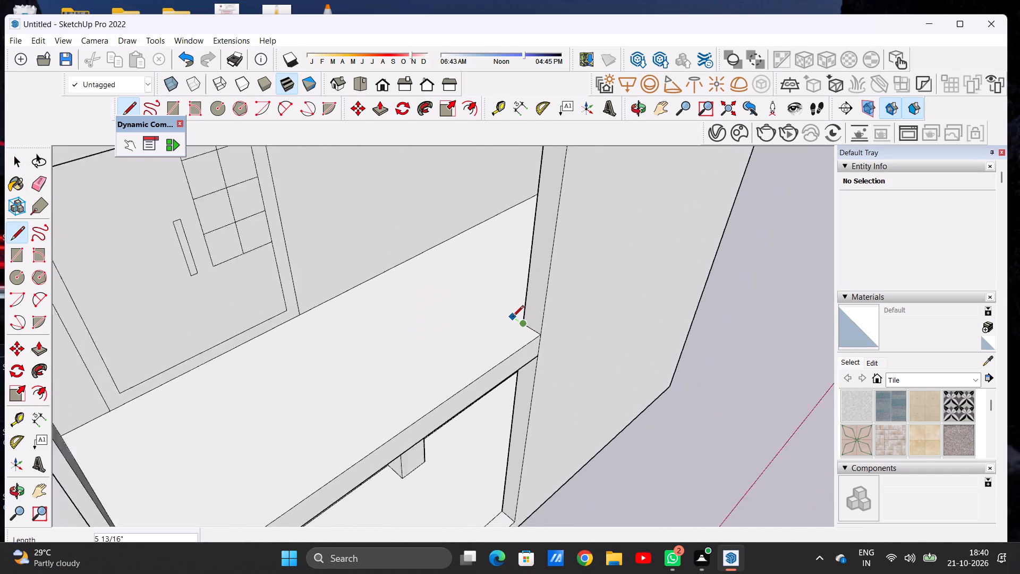
pyautogui.scroll(-7, 513, 317)
pyautogui.moveTo(440, 364); pyautogui.dragTo(253, 360, button='middle')
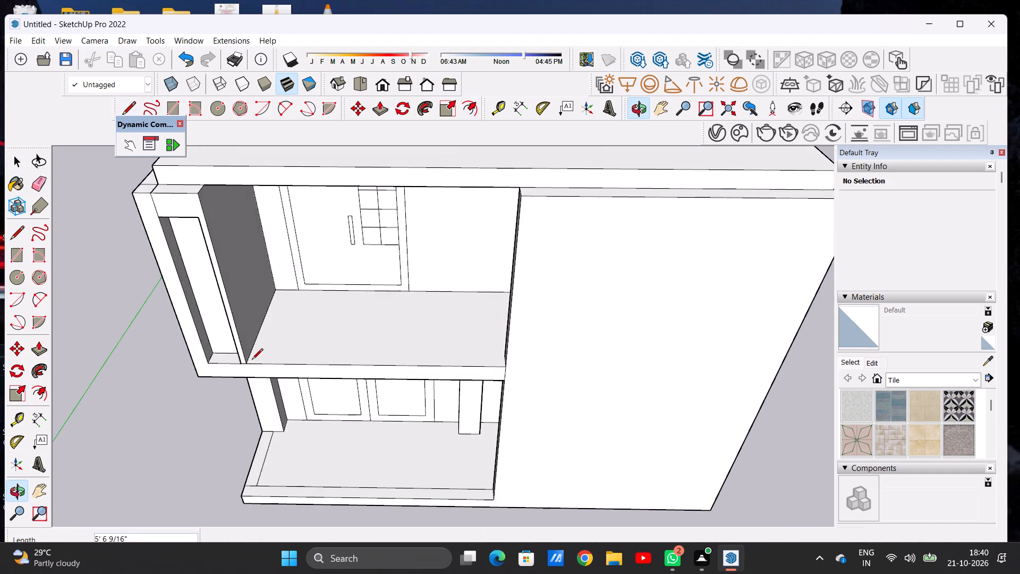
pyautogui.scroll(9, 257, 351)
pyautogui.click(241, 357)
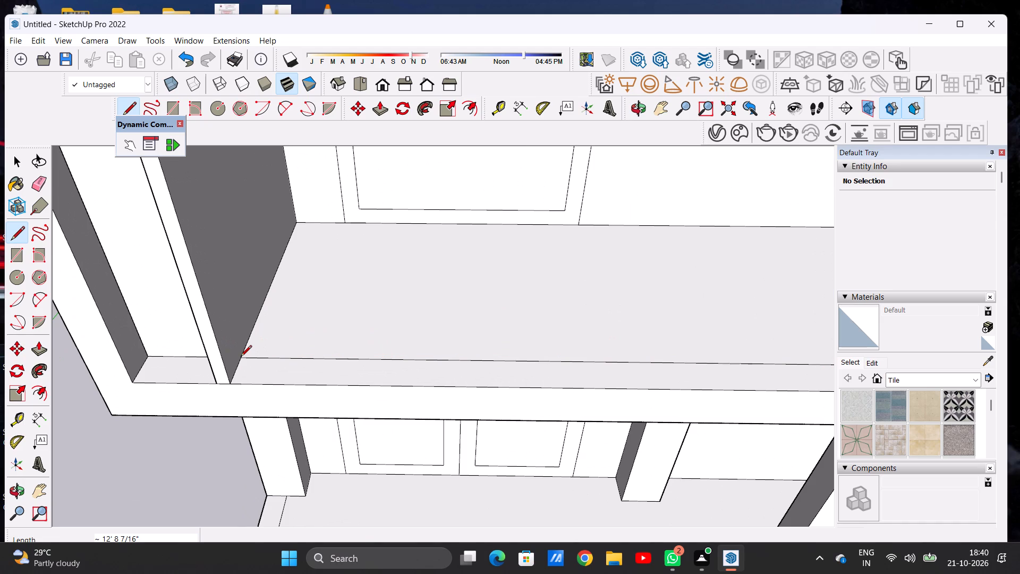
pyautogui.press('space')
# Inspect the upper recess and the slab's front strip from raised front and side views.
pyautogui.scroll(-7, 304, 445)
pyautogui.scroll(-11, 323, 392)
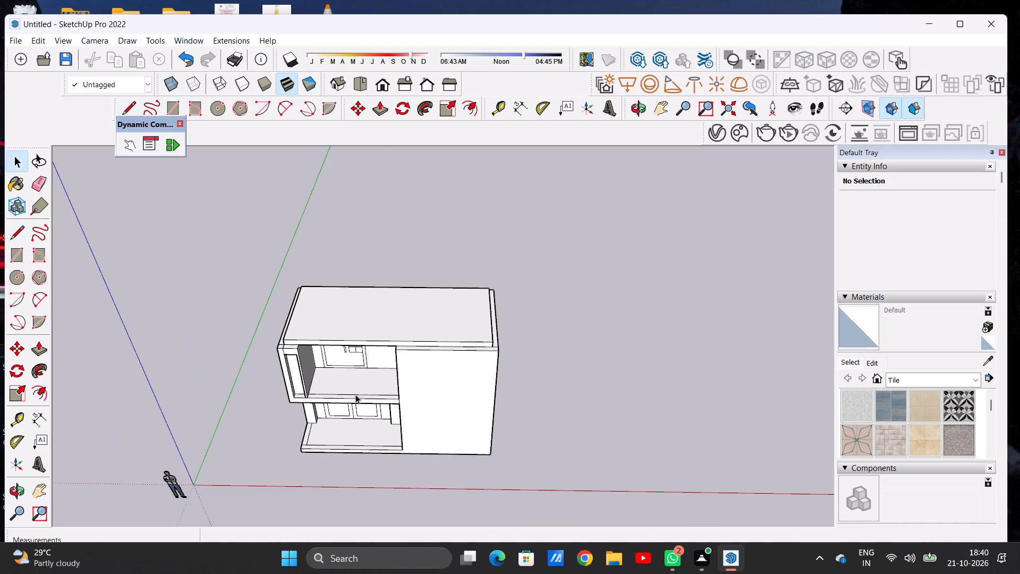
pyautogui.moveTo(354, 403); pyautogui.dragTo(380, 347, button='middle')
pyautogui.scroll(5, 347, 401)
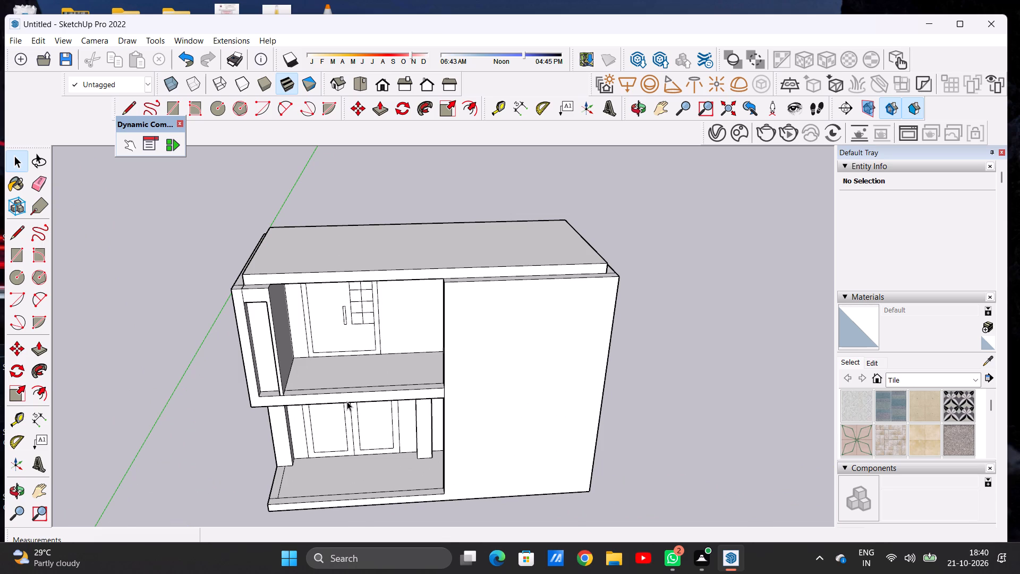
pyautogui.scroll(-4, 347, 401)
pyautogui.scroll(4, 330, 351)
pyautogui.moveTo(336, 394); pyautogui.dragTo(525, 385, button='middle')
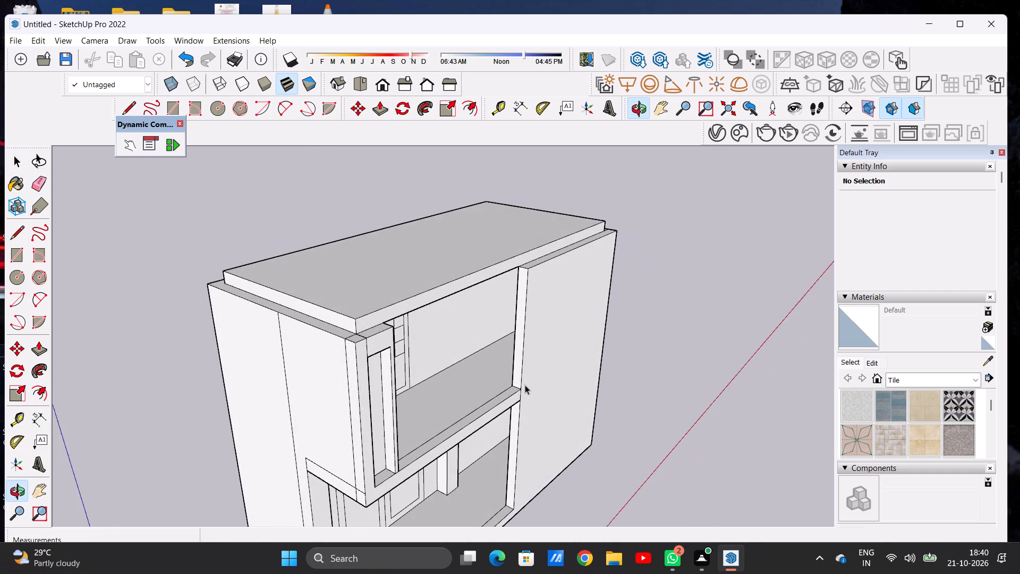
pyautogui.scroll(5, 525, 385)
pyautogui.scroll(-6, 456, 401)
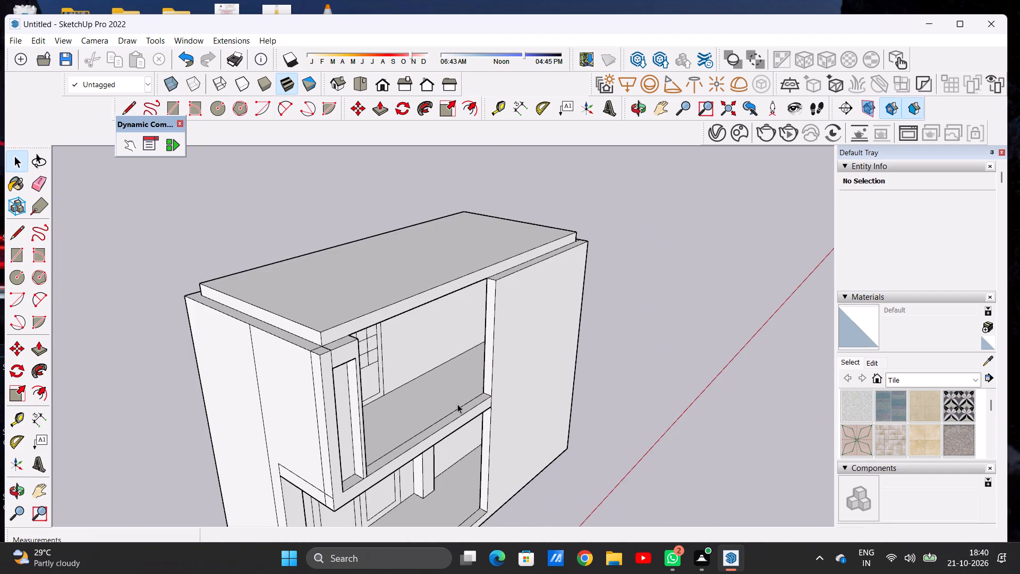
pyautogui.moveTo(492, 423); pyautogui.dragTo(295, 415, button='middle')
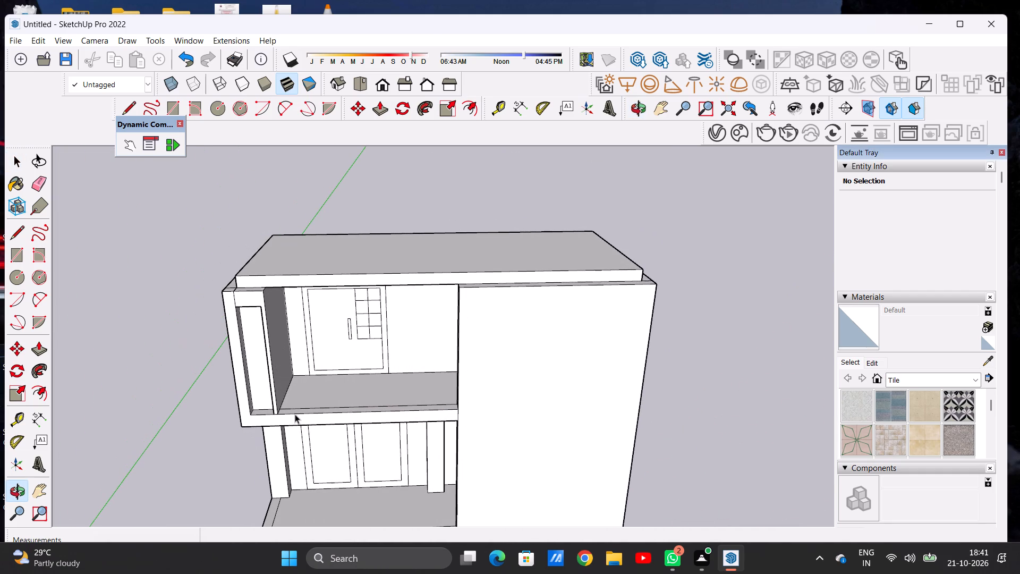
pyautogui.scroll(-3, 430, 459)
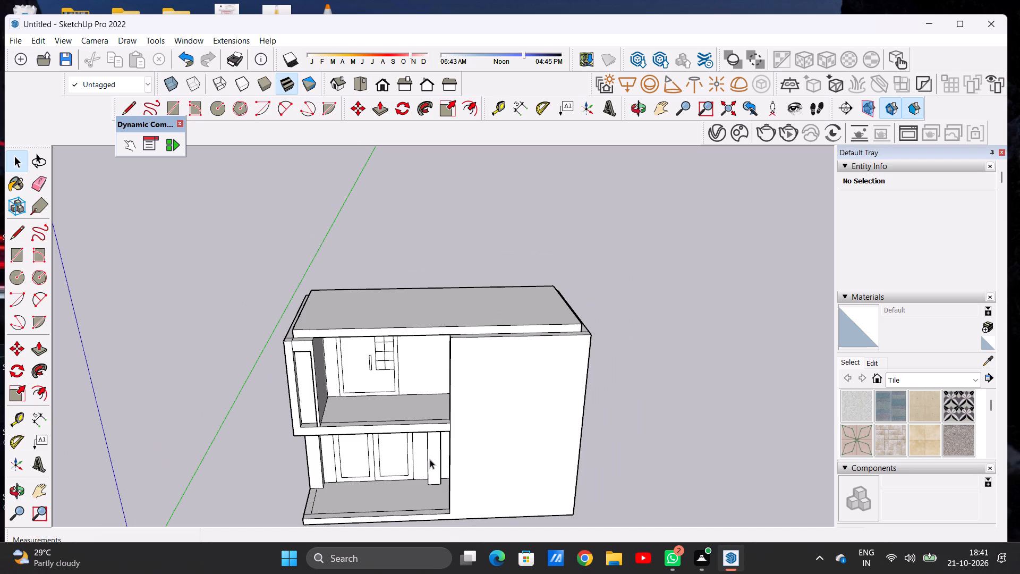
pyautogui.scroll(-2, 382, 483)
# Push/Pull the narrow strip along the intermediate slab's front top edge up by about 3' 7 7/16" as a balcony parapet.
pyautogui.scroll(7, 352, 416)
pyautogui.moveTo(337, 432); pyautogui.dragTo(345, 433, button='middle')
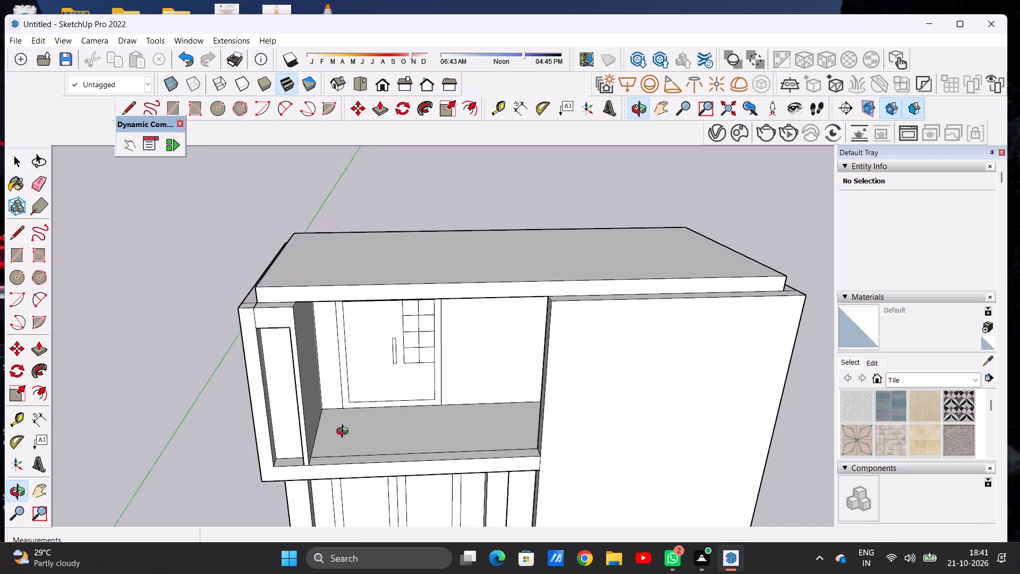
pyautogui.moveTo(345, 433); pyautogui.dragTo(415, 436, button='middle')
pyautogui.scroll(4, 540, 449)
pyautogui.press('p')
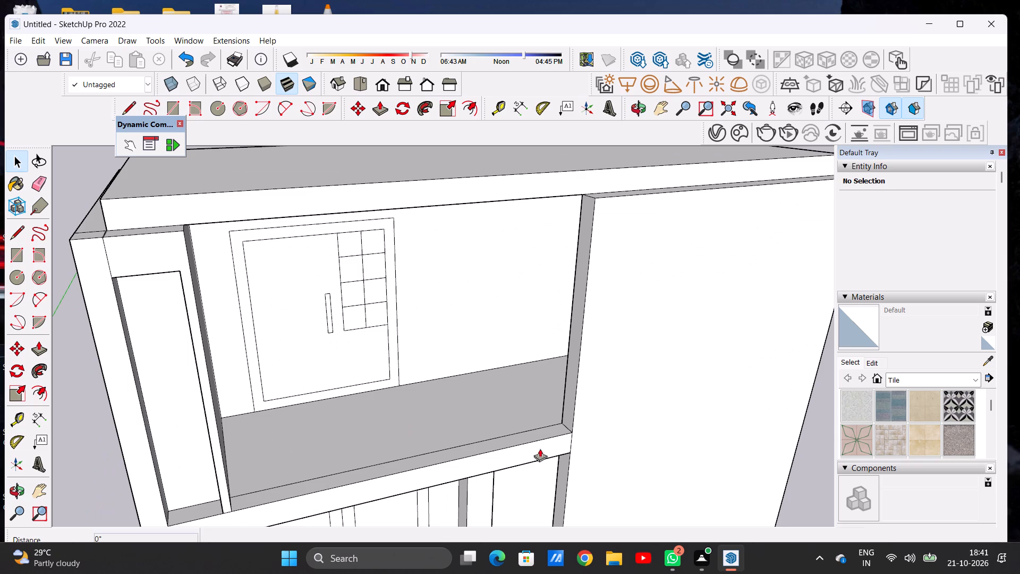
pyautogui.scroll(5, 569, 424)
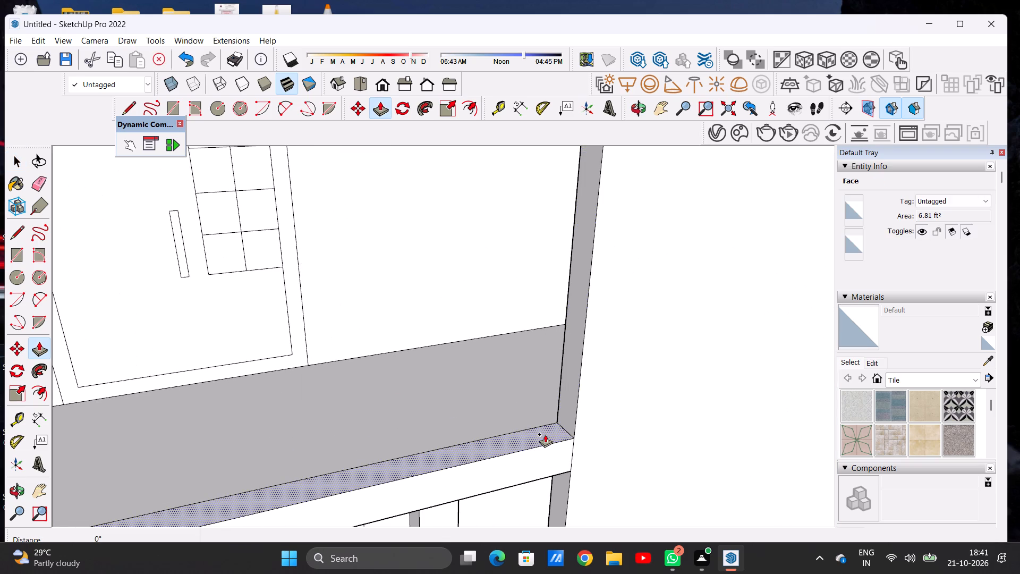
pyautogui.click(545, 434)
pyautogui.scroll(-6, 545, 366)
pyautogui.scroll(1, 545, 366)
pyautogui.scroll(-6, 545, 366)
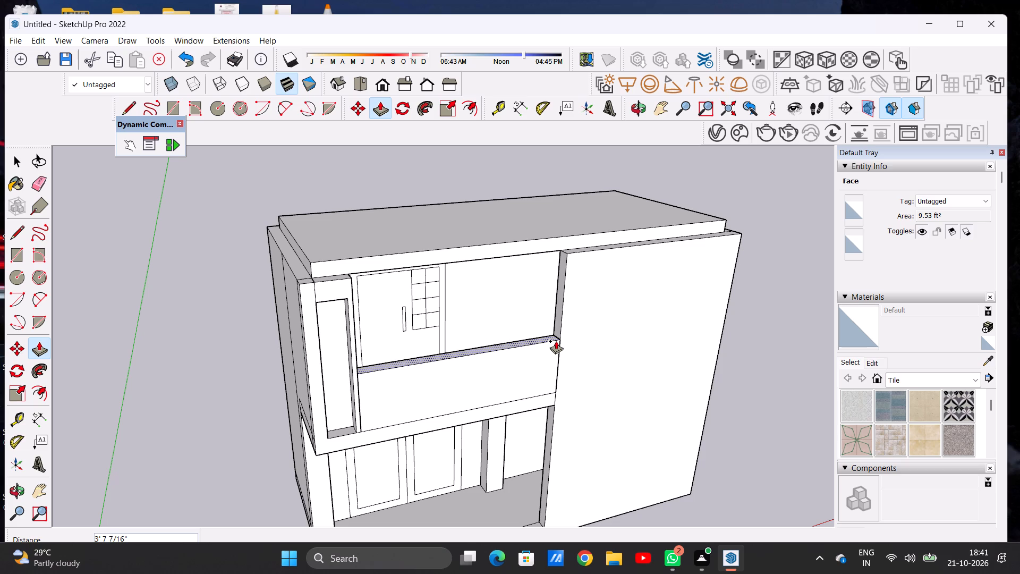
pyautogui.click(556, 341)
pyautogui.press('space')
# Examine the new balcony parapet from a low angle and in the standard Front view.
pyautogui.scroll(-6, 508, 443)
pyautogui.moveTo(526, 441); pyautogui.dragTo(475, 379, button='middle')
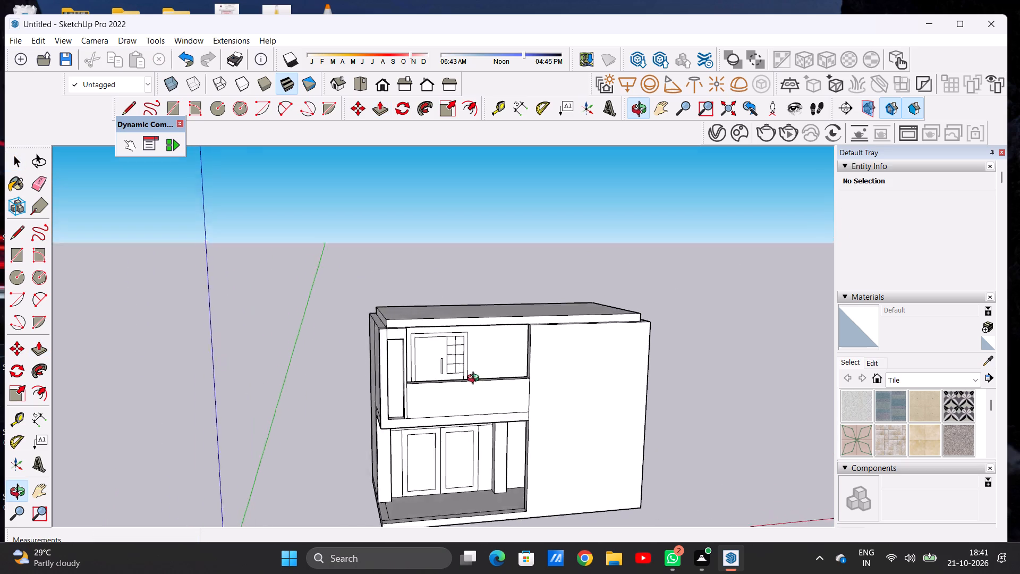
pyautogui.moveTo(475, 379); pyautogui.dragTo(408, 345, button='middle')
pyautogui.scroll(6, 434, 385)
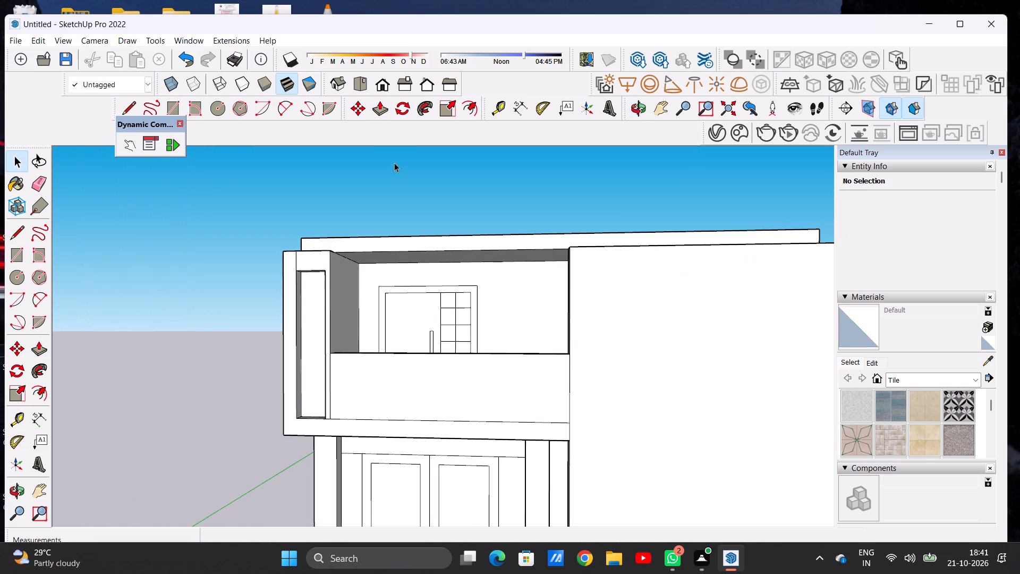
pyautogui.click(376, 88)
pyautogui.scroll(-4, 413, 496)
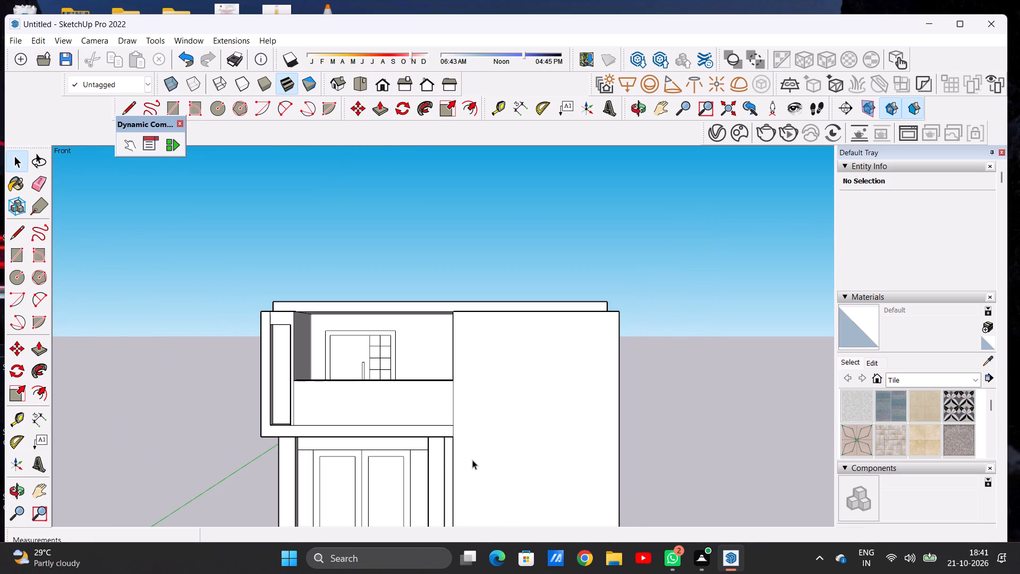
# Draw a short line across the balcony parapet's top face near its end at the wall block.
pyautogui.scroll(6, 387, 398)
pyautogui.moveTo(338, 396); pyautogui.dragTo(341, 399, button='middle')
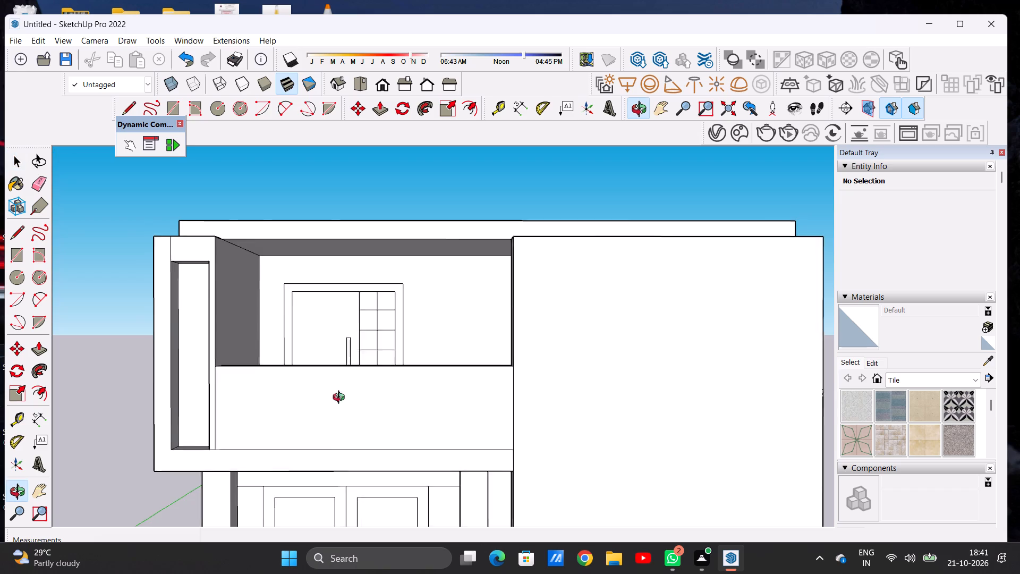
pyautogui.moveTo(341, 399); pyautogui.dragTo(352, 466, button='middle')
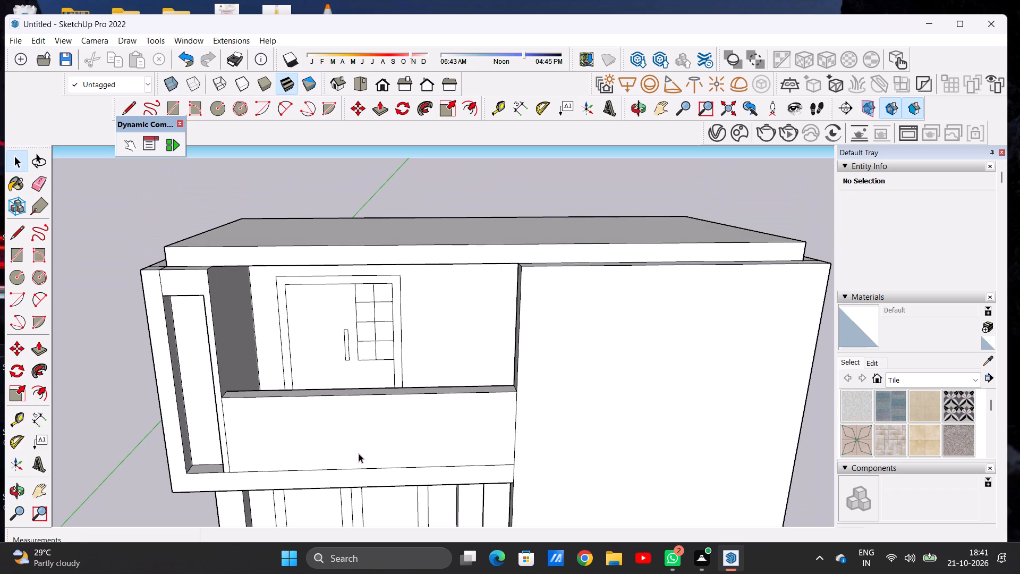
pyautogui.scroll(-4, 359, 428)
pyautogui.moveTo(467, 430); pyautogui.dragTo(466, 417, button='middle')
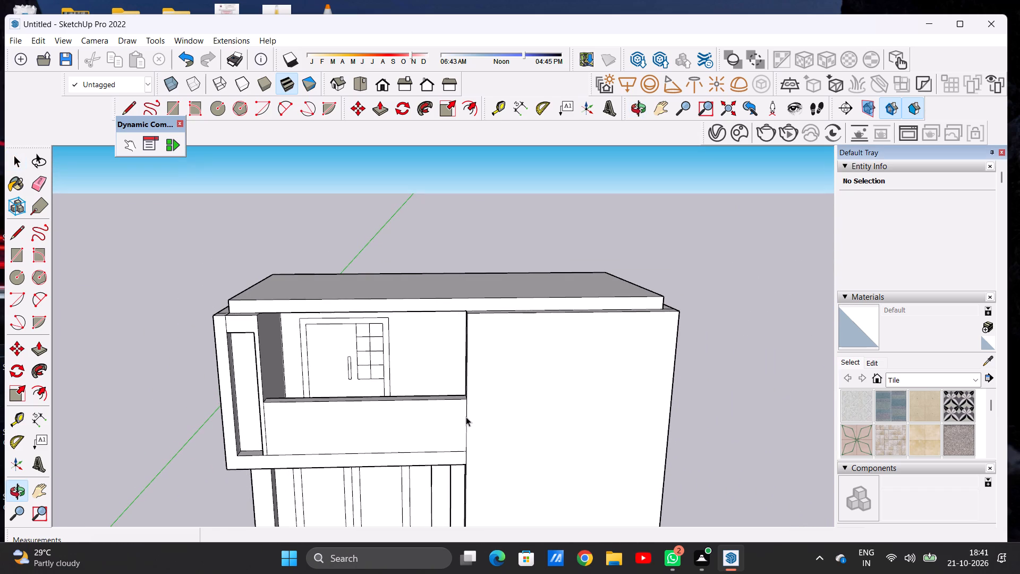
pyautogui.moveTo(441, 385); pyautogui.dragTo(445, 418, button='middle')
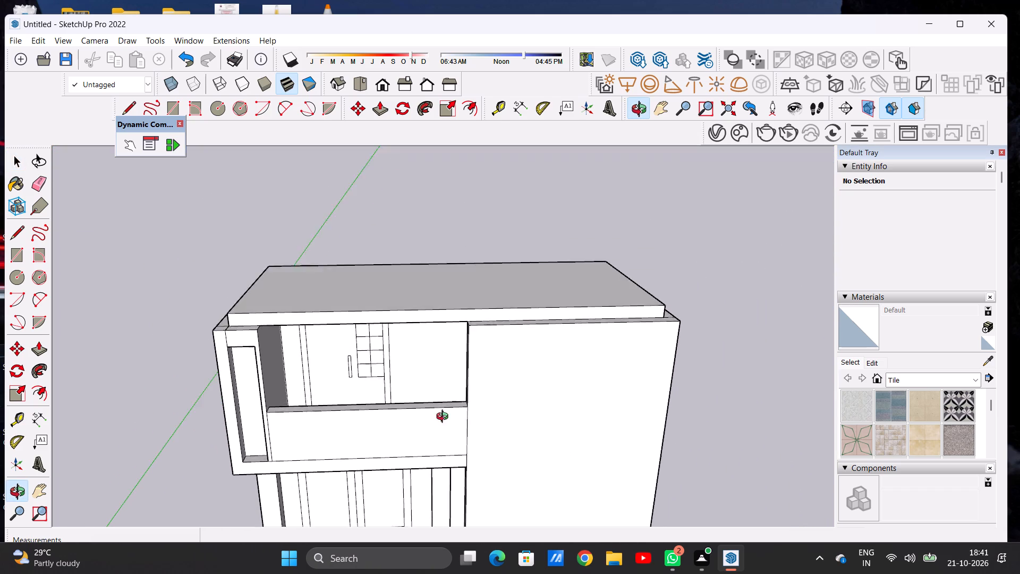
pyautogui.moveTo(445, 418); pyautogui.dragTo(437, 450, button='middle')
pyautogui.scroll(6, 453, 417)
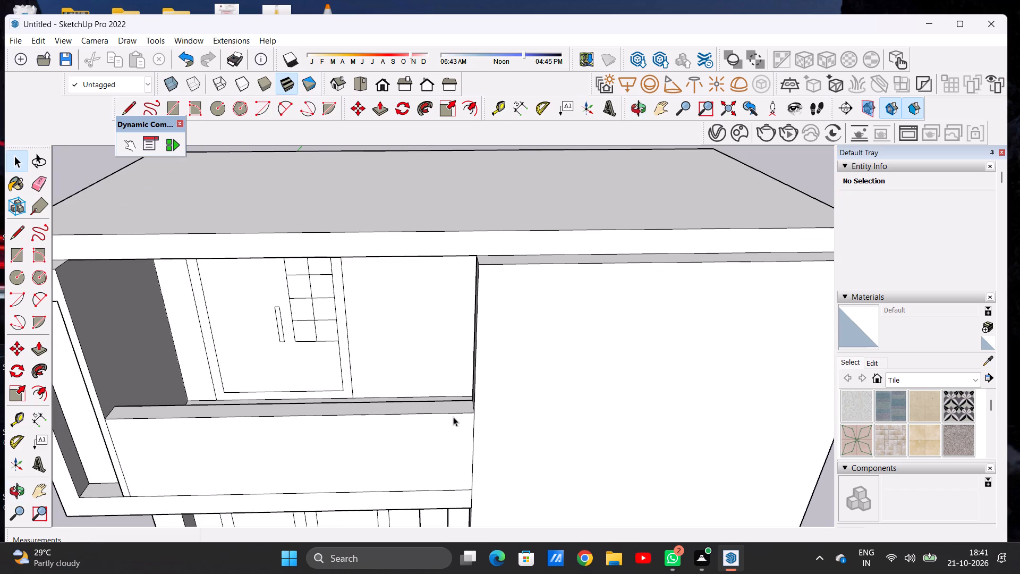
pyautogui.press('l')
pyautogui.scroll(4, 453, 417)
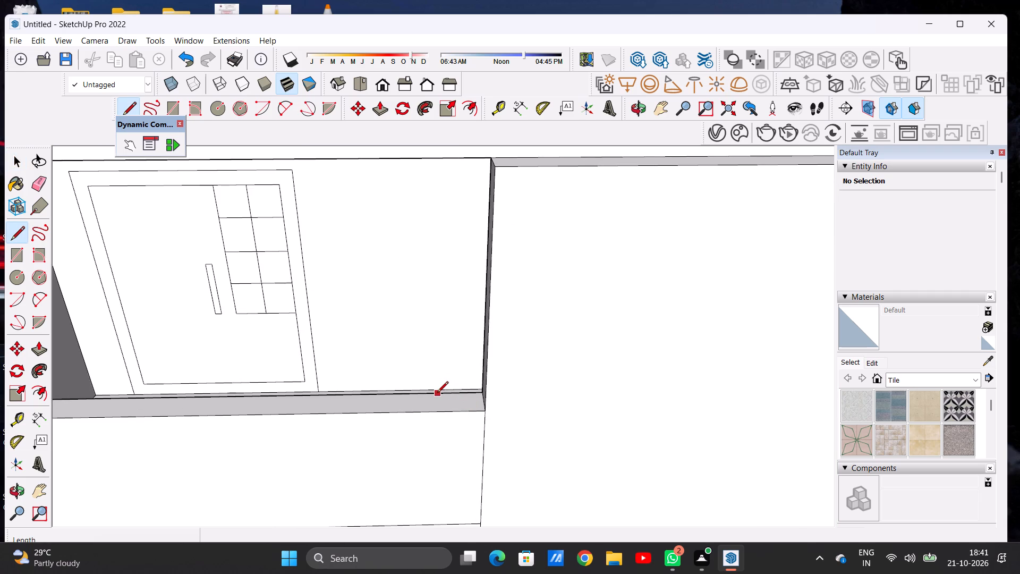
pyautogui.click(444, 391)
pyautogui.click(446, 412)
pyautogui.press('space')
# Push/Pull the small end face on the parapet's top up by about 5' 6 3/8", level with the wall block's top.
pyautogui.write('P')
pyautogui.click(463, 399)
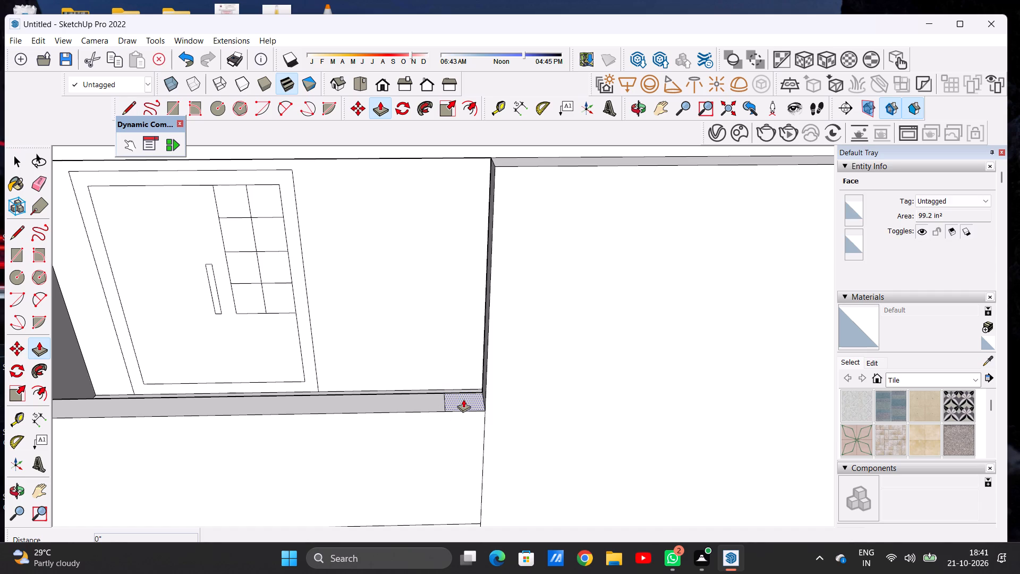
pyautogui.scroll(-17, 478, 363)
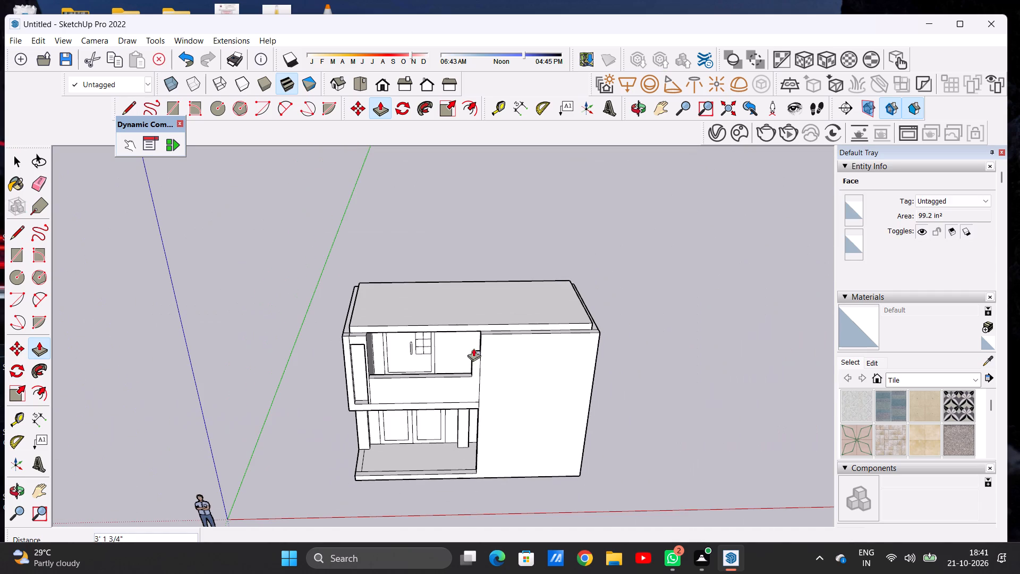
pyautogui.moveTo(487, 335); pyautogui.dragTo(474, 302, button='middle')
pyautogui.scroll(14, 474, 302)
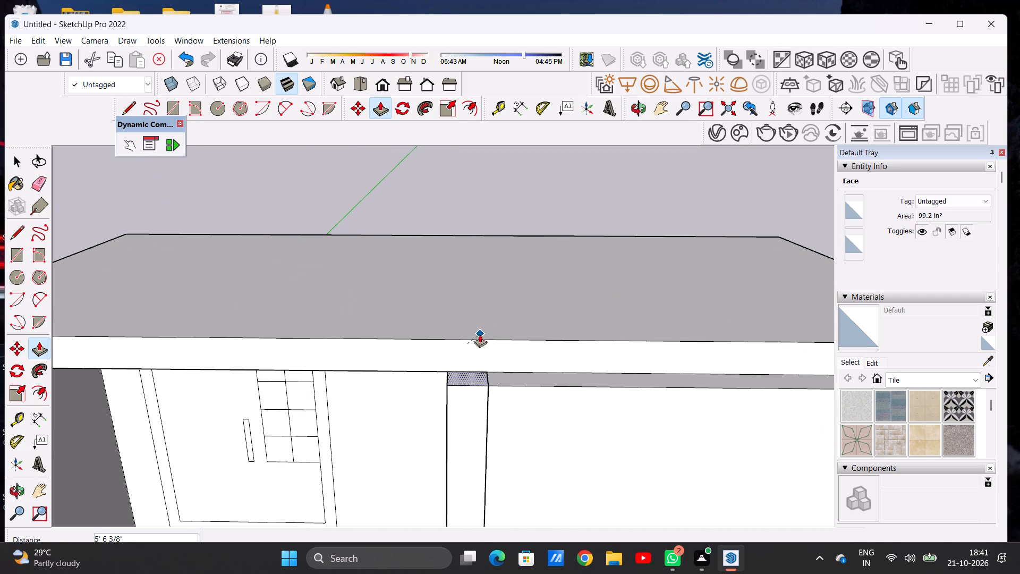
pyautogui.click(487, 386)
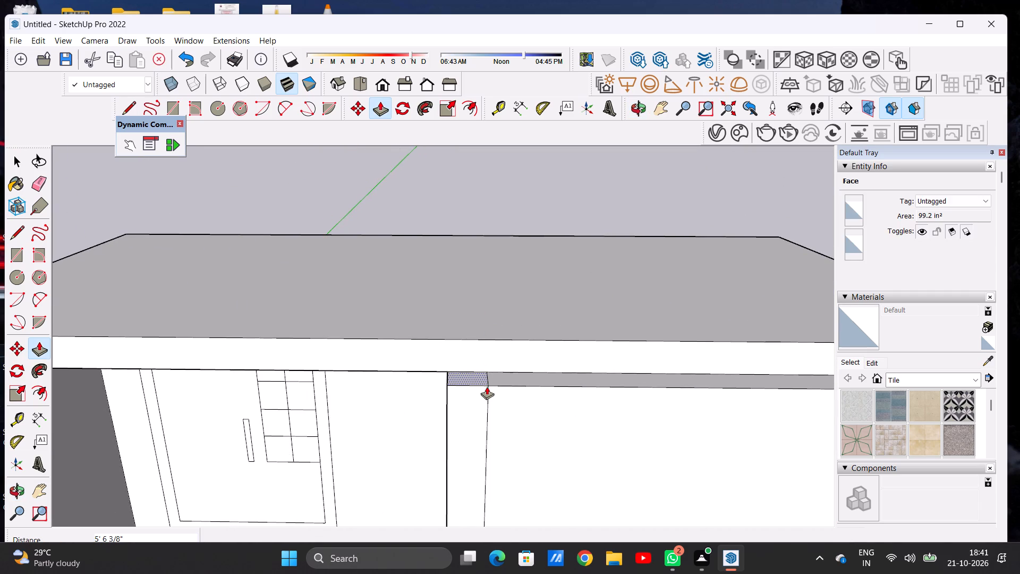
pyautogui.press('space')
# Push/Pull the joined front face of the parapet and new upright inward by about 2 15/16".
pyautogui.scroll(-14, 445, 423)
pyautogui.moveTo(449, 474); pyautogui.dragTo(562, 414, button='middle')
pyautogui.scroll(-2, 513, 469)
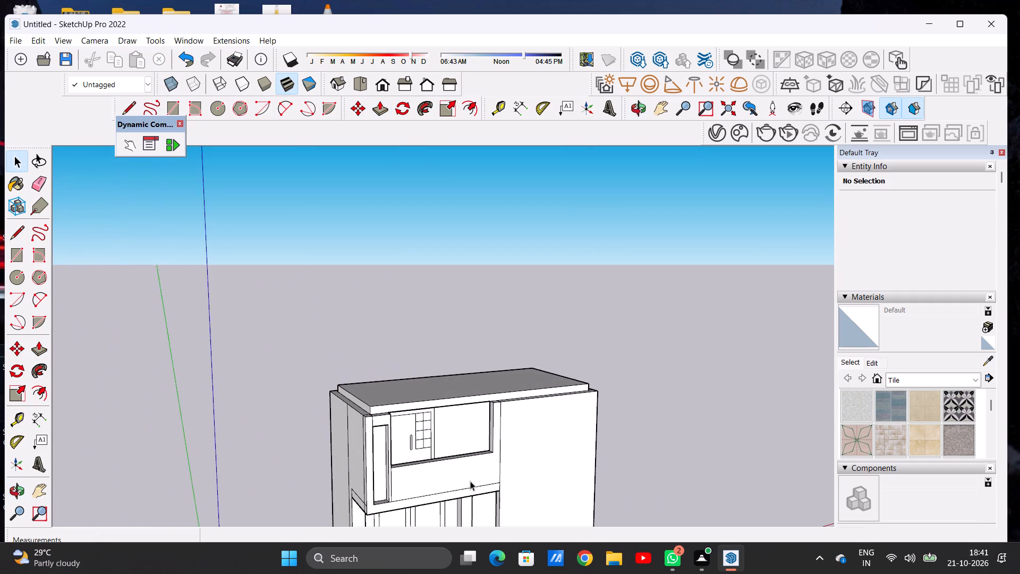
pyautogui.scroll(6, 470, 481)
pyautogui.scroll(-4, 457, 455)
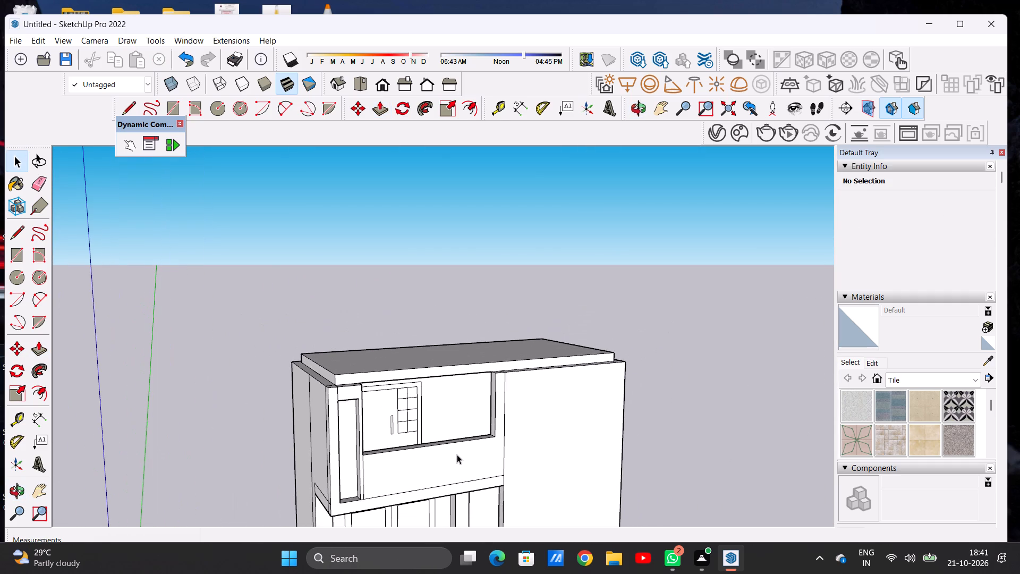
pyautogui.scroll(-4, 457, 454)
pyautogui.scroll(8, 456, 449)
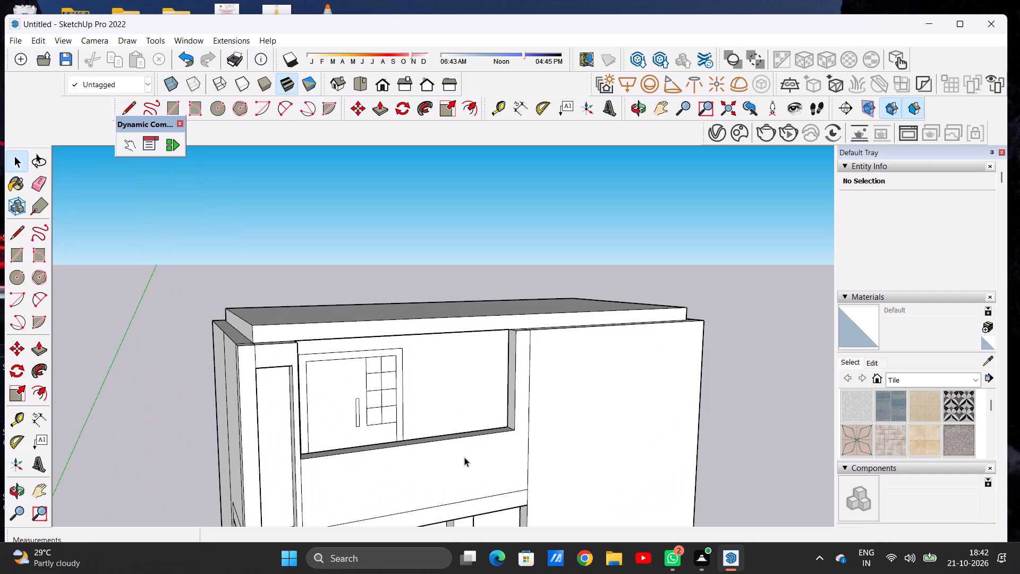
pyautogui.press('p')
pyautogui.scroll(5, 464, 457)
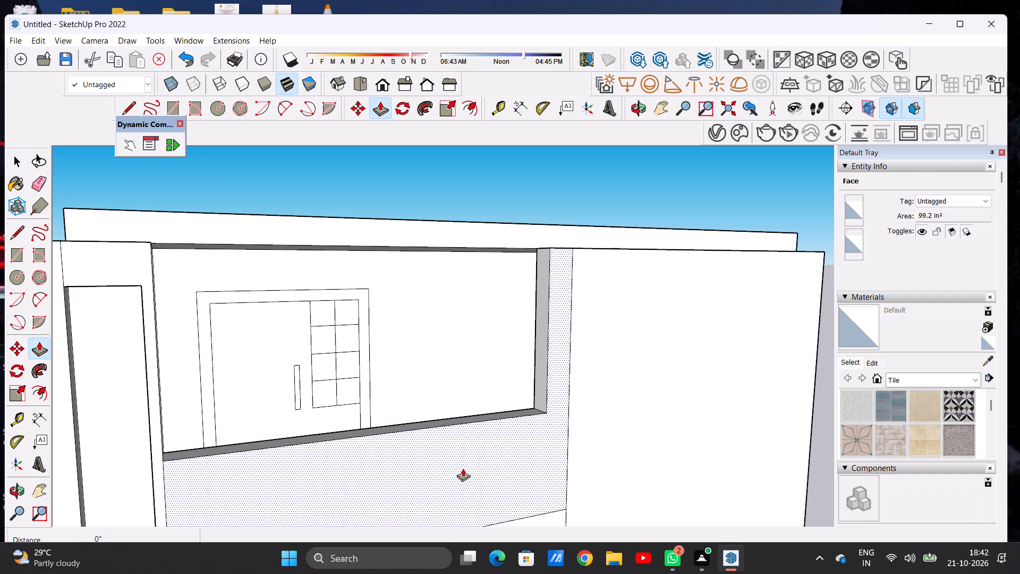
pyautogui.click(463, 468)
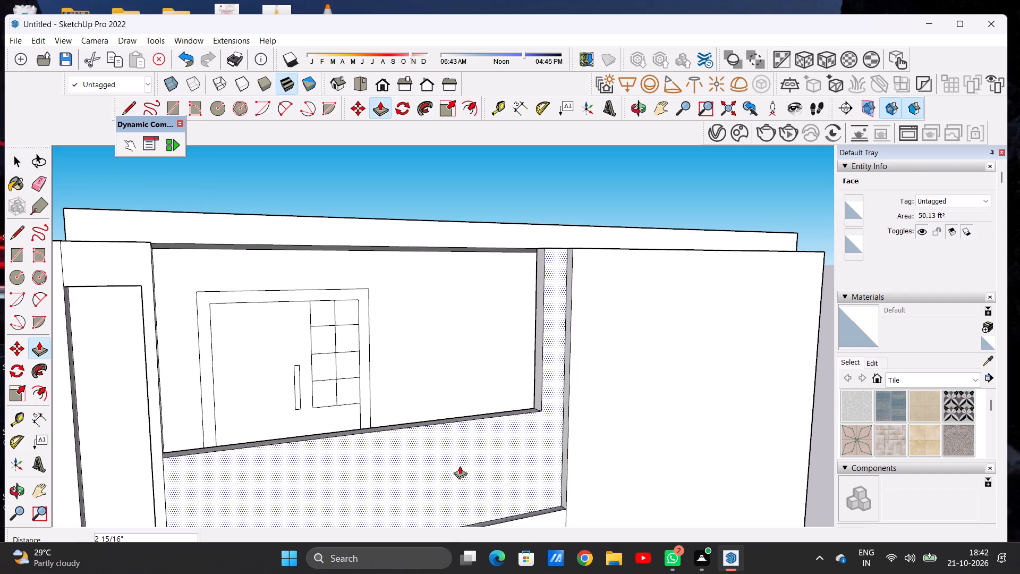
pyautogui.click(460, 466)
pyautogui.press('space')
# Draw a stepped outline on the parapet's front from the opening's lower corner: down about 1' 4 3/4", toward the pier, and down to the bottom edge.
pyautogui.scroll(-6, 482, 404)
pyautogui.moveTo(506, 462); pyautogui.dragTo(411, 463, button='middle')
pyautogui.scroll(-5, 419, 449)
pyautogui.scroll(5, 447, 452)
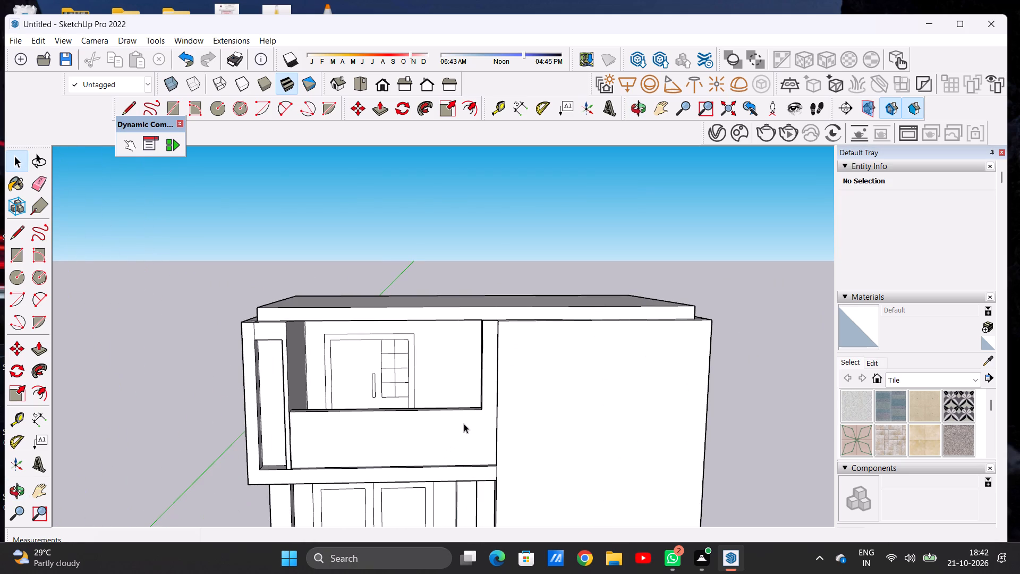
pyautogui.press('l')
pyautogui.scroll(4, 483, 410)
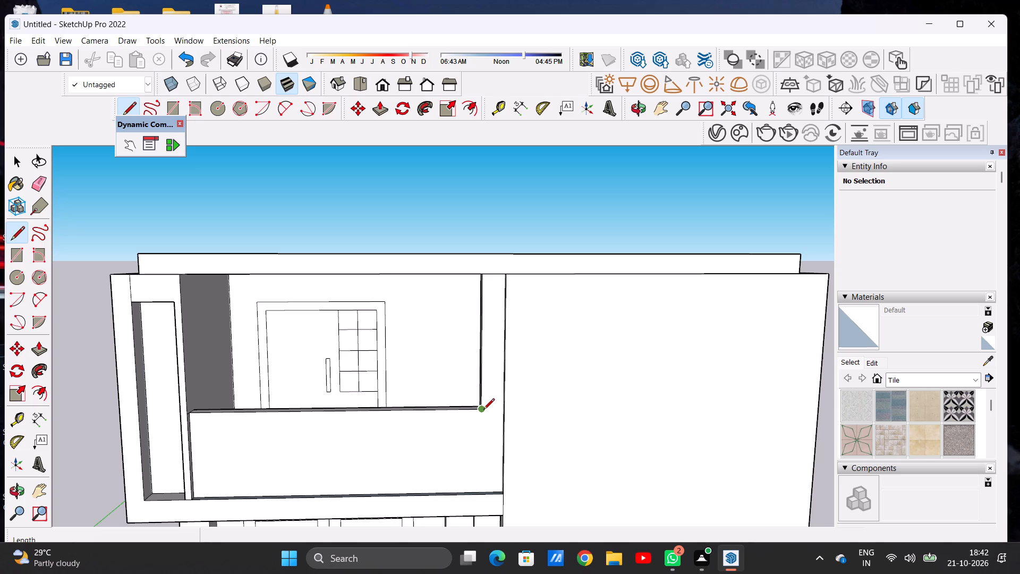
pyautogui.click(483, 410)
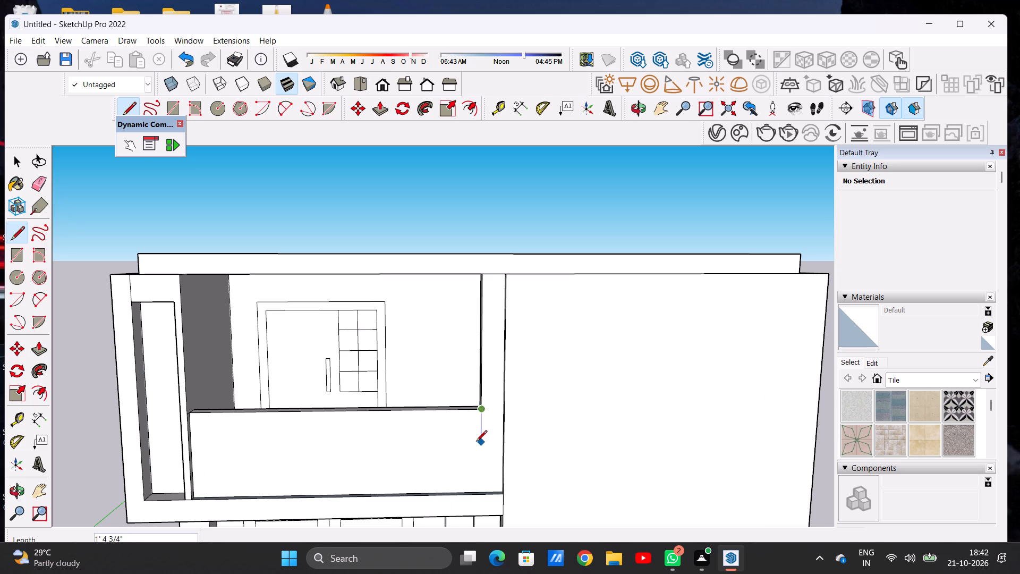
pyautogui.click(474, 440)
pyautogui.click(407, 435)
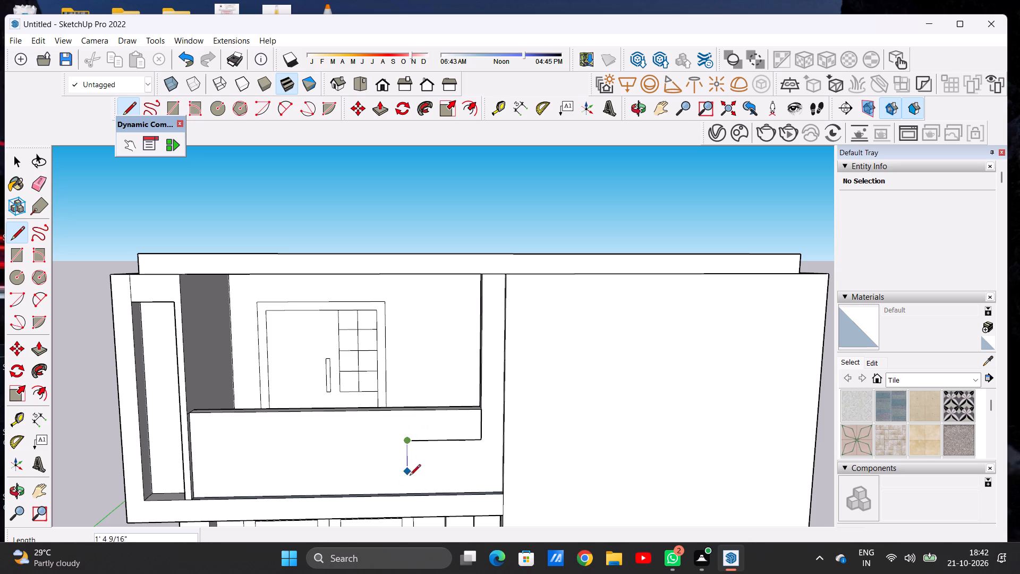
pyautogui.click(413, 491)
pyautogui.press('space')
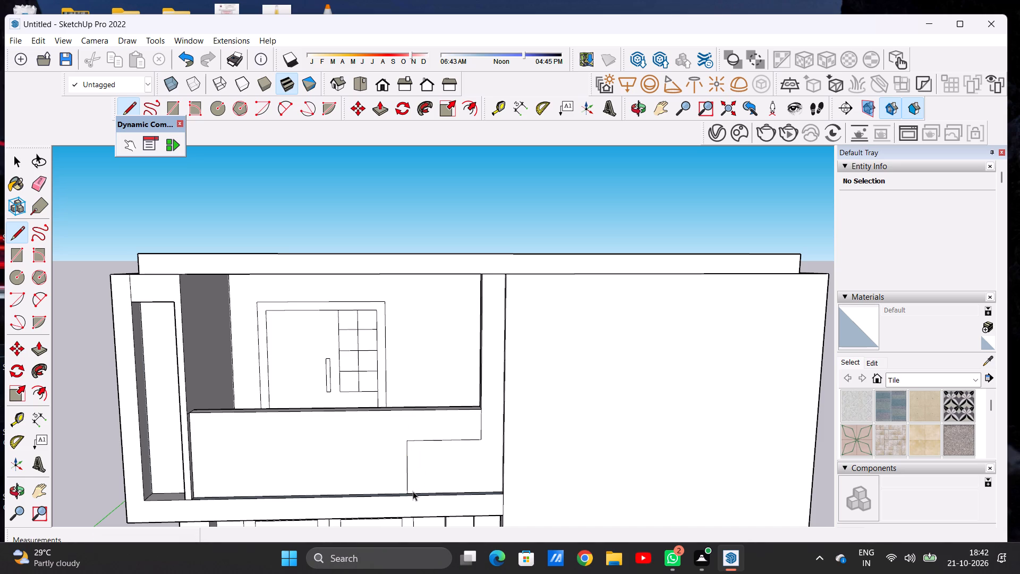
# Draw a square of about 9 7/16" inside the stepped outline on the parapet's front face.
pyautogui.scroll(-8, 378, 419)
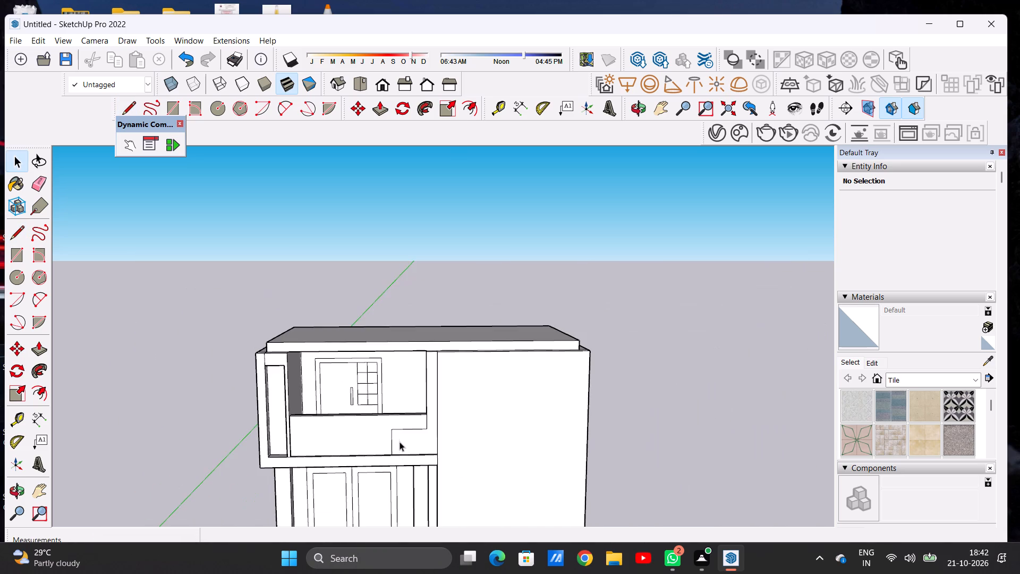
pyautogui.moveTo(399, 453); pyautogui.dragTo(394, 415, button='middle')
pyautogui.scroll(1, 432, 448)
pyautogui.scroll(-1, 433, 448)
pyautogui.scroll(5, 433, 448)
pyautogui.moveTo(401, 453); pyautogui.dragTo(390, 447, button='middle')
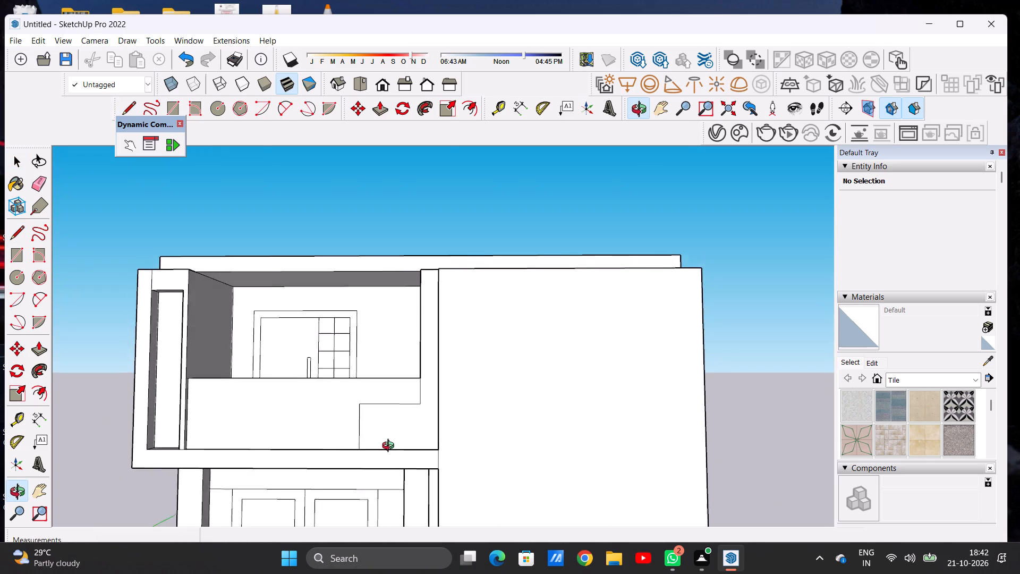
pyautogui.moveTo(390, 447); pyautogui.dragTo(393, 463, button='middle')
pyautogui.scroll(5, 382, 441)
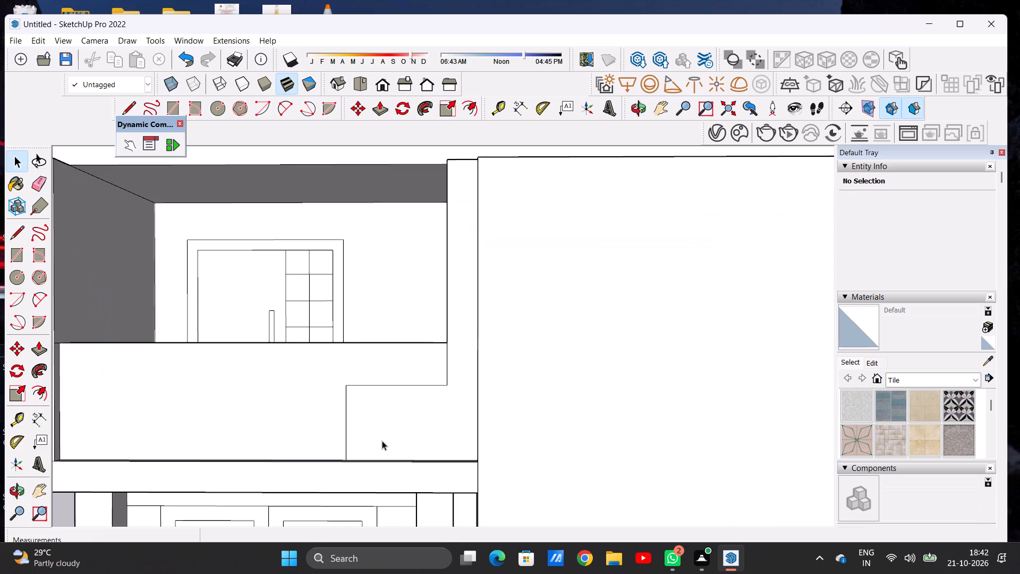
pyautogui.press('r')
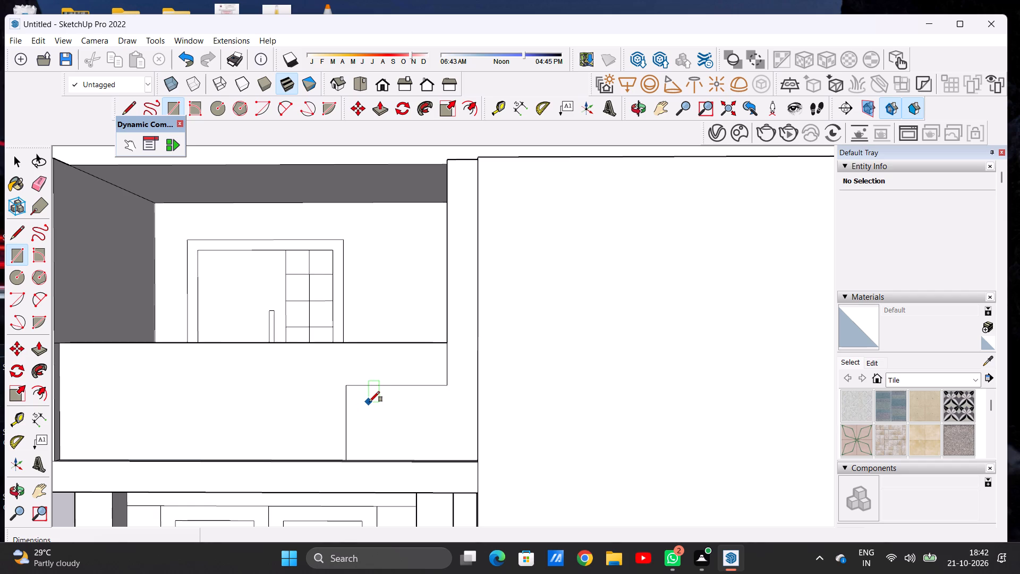
pyautogui.click(369, 402)
pyautogui.click(396, 403)
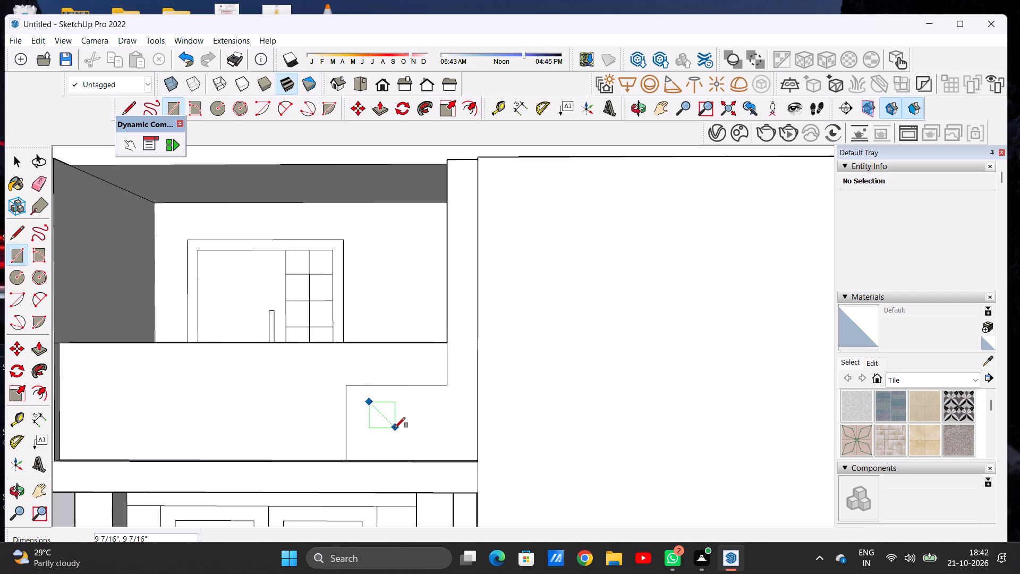
pyautogui.click(395, 428)
pyautogui.press('space')
# Copy the small square about 1' 8 1/16" horizontally toward the wall block and clear the selection.
pyautogui.doubleClick(386, 419)
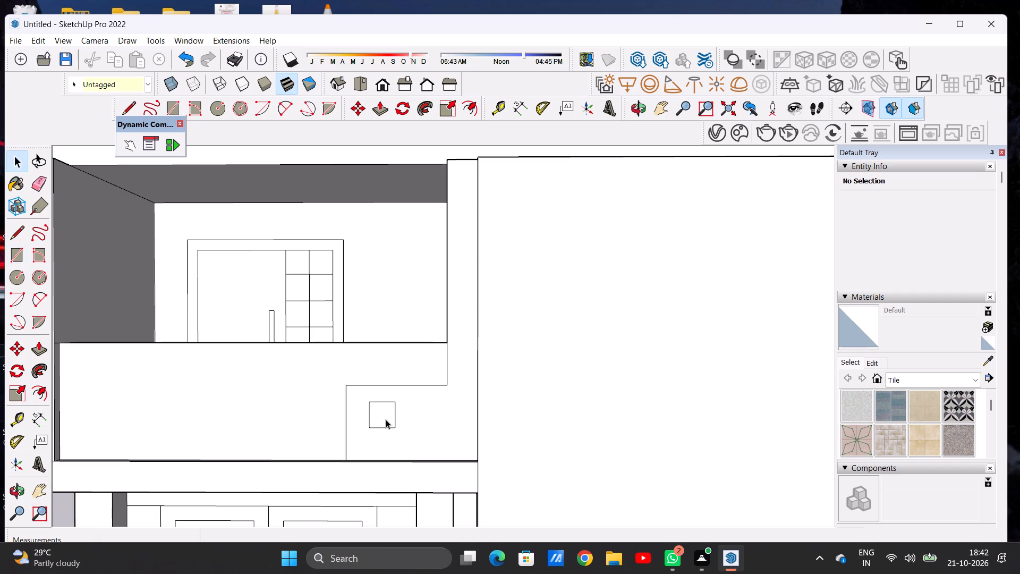
pyautogui.press('m')
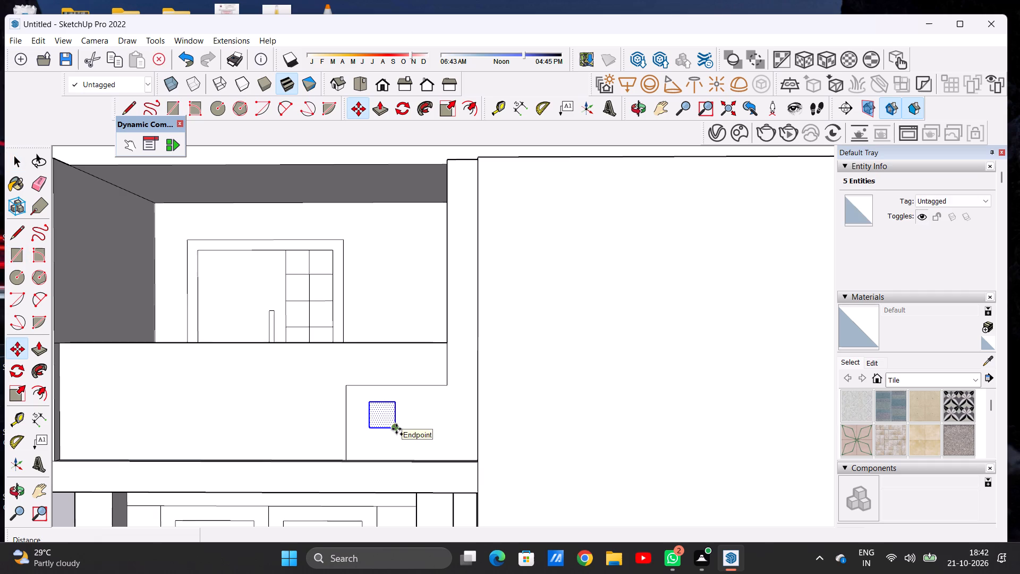
pyautogui.click(396, 429)
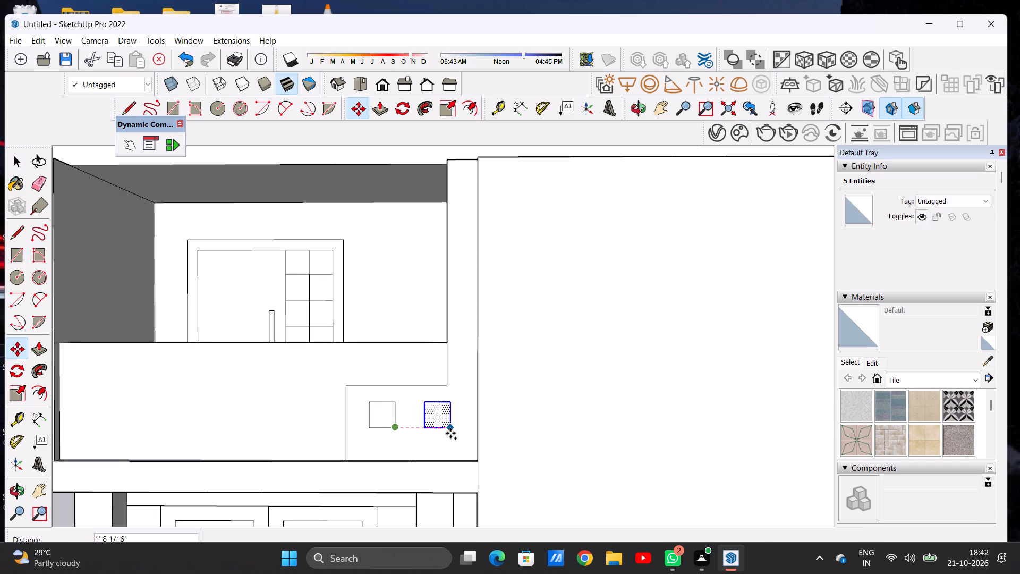
pyautogui.click(450, 433)
pyautogui.press('space')
pyautogui.scroll(-16, 430, 443)
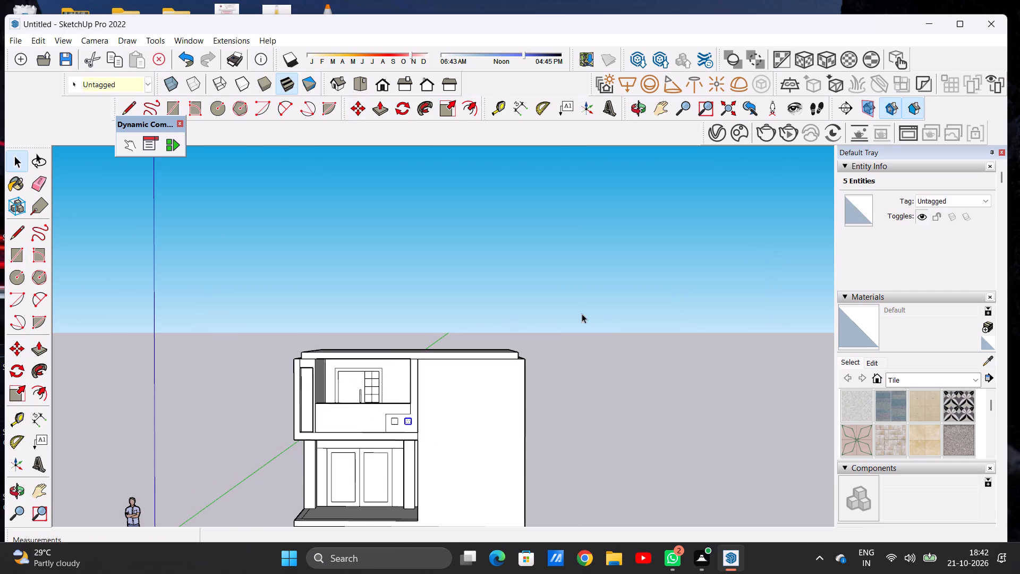
pyautogui.click(583, 314)
# Examine the facade from the front and the two squares on the parapet from a closer angled view.
pyautogui.scroll(-6, 396, 466)
pyautogui.scroll(9, 390, 492)
pyautogui.scroll(1, 411, 418)
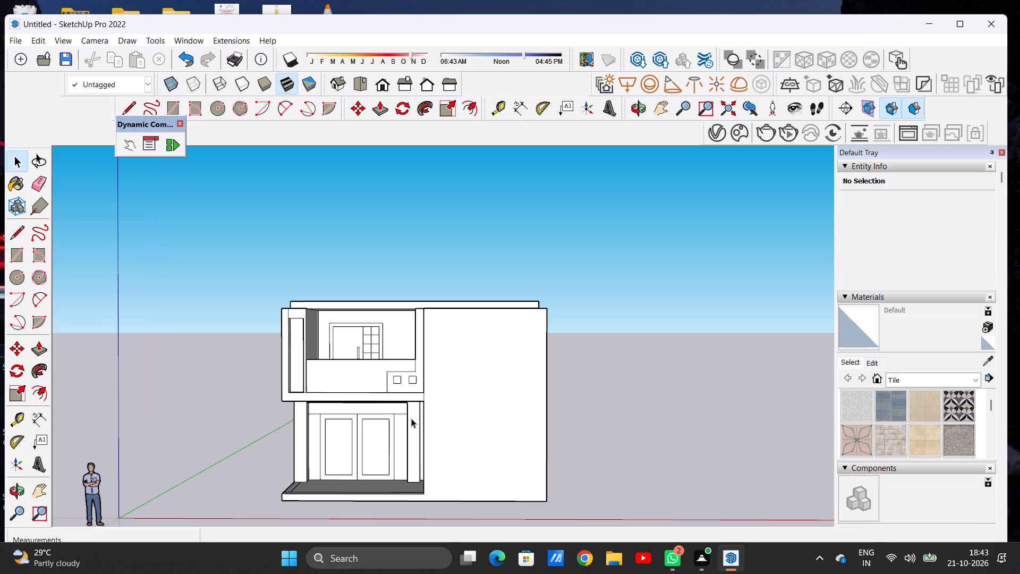
pyautogui.scroll(7, 403, 374)
pyautogui.moveTo(413, 379); pyautogui.dragTo(345, 417, button='middle')
pyautogui.scroll(5, 365, 395)
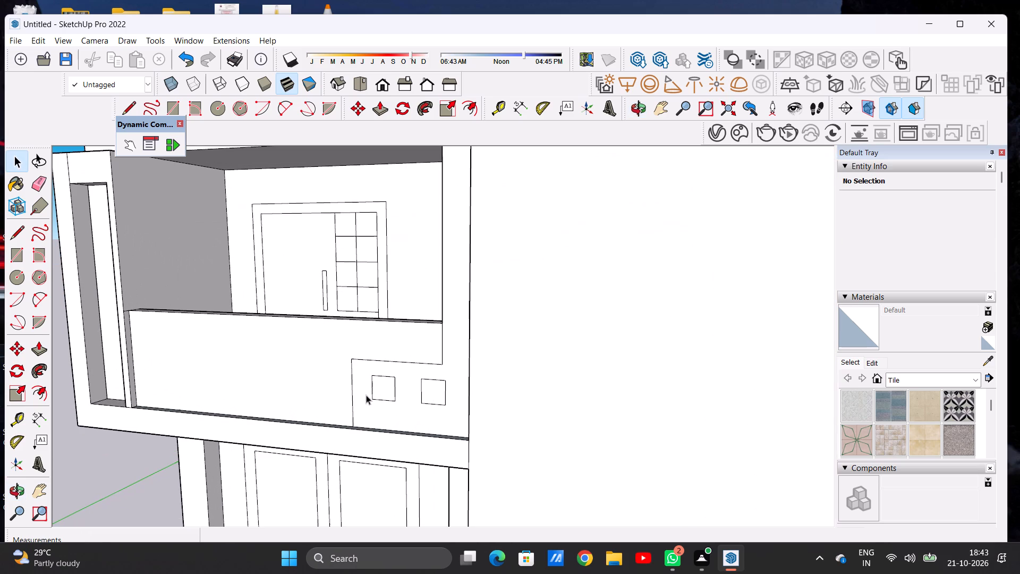
# Extrude both small squares on the parapet's front face outward by about 5 7/16", matching the second block to the first.
pyautogui.press('p')
pyautogui.moveTo(392, 381); pyautogui.dragTo(554, 398, button='middle')
pyautogui.scroll(5, 503, 395)
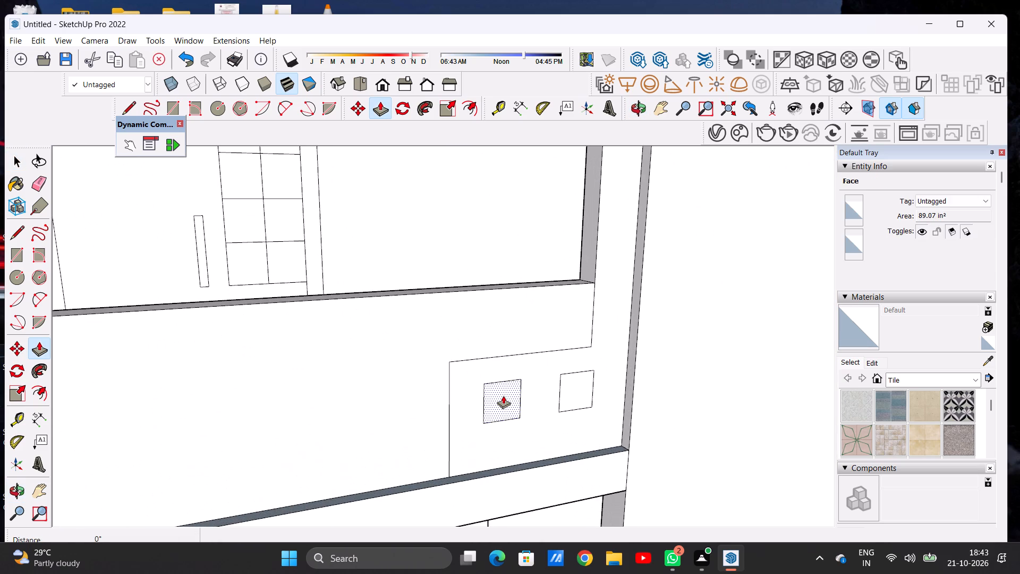
pyautogui.click(503, 395)
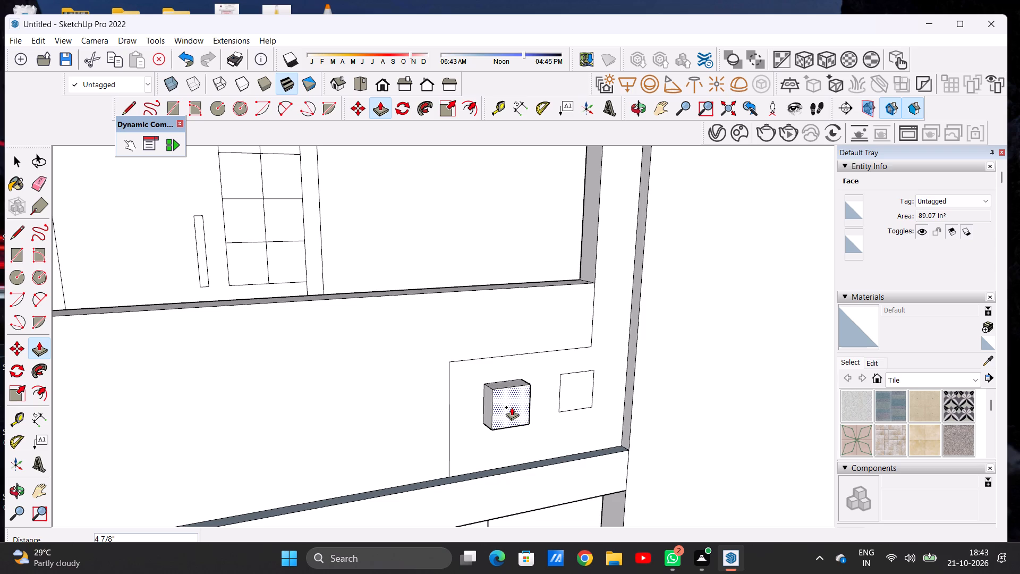
pyautogui.click(512, 407)
pyautogui.scroll(6, 575, 386)
pyautogui.click(576, 386)
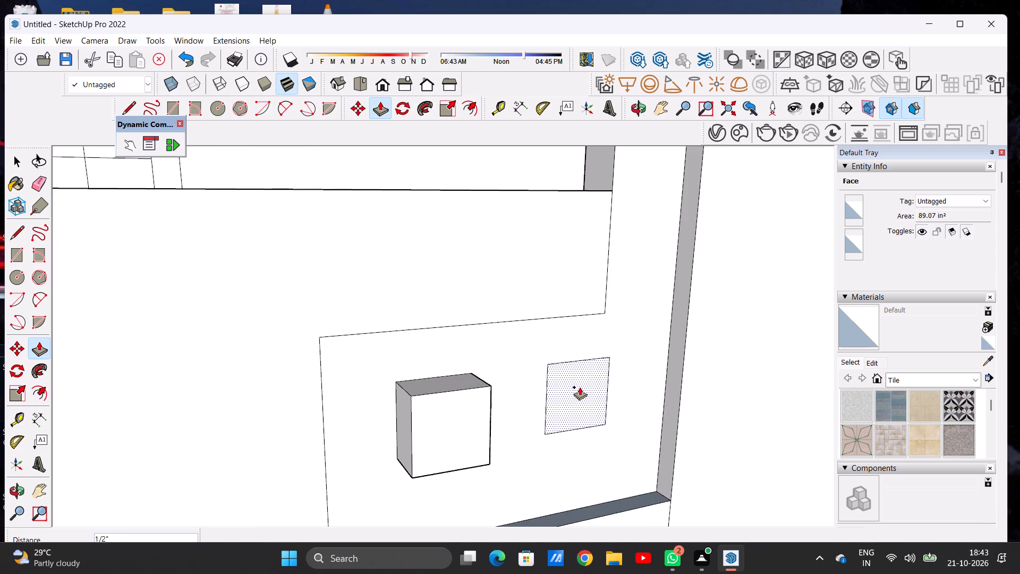
pyautogui.click(490, 386)
pyautogui.press('space')
# Draw lines on the wall block from the balcony slab's upper corner: about 1' 3" across, and about 9' 15/16" up to the top edge.
pyautogui.scroll(-20, 368, 453)
pyautogui.scroll(-1, 368, 453)
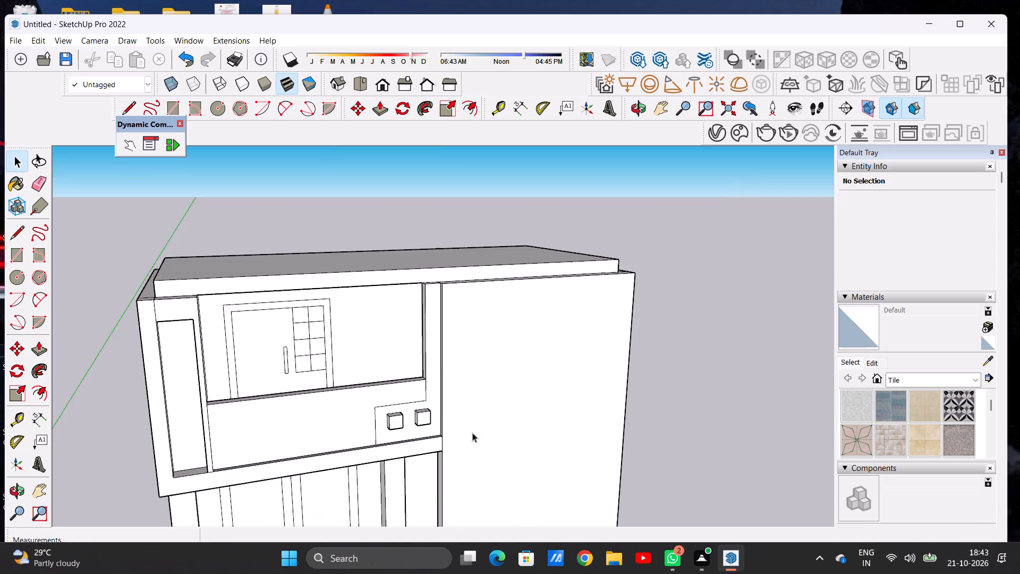
pyautogui.moveTo(479, 438); pyautogui.dragTo(397, 432, button='middle')
pyautogui.scroll(-6, 416, 440)
pyautogui.scroll(8, 415, 443)
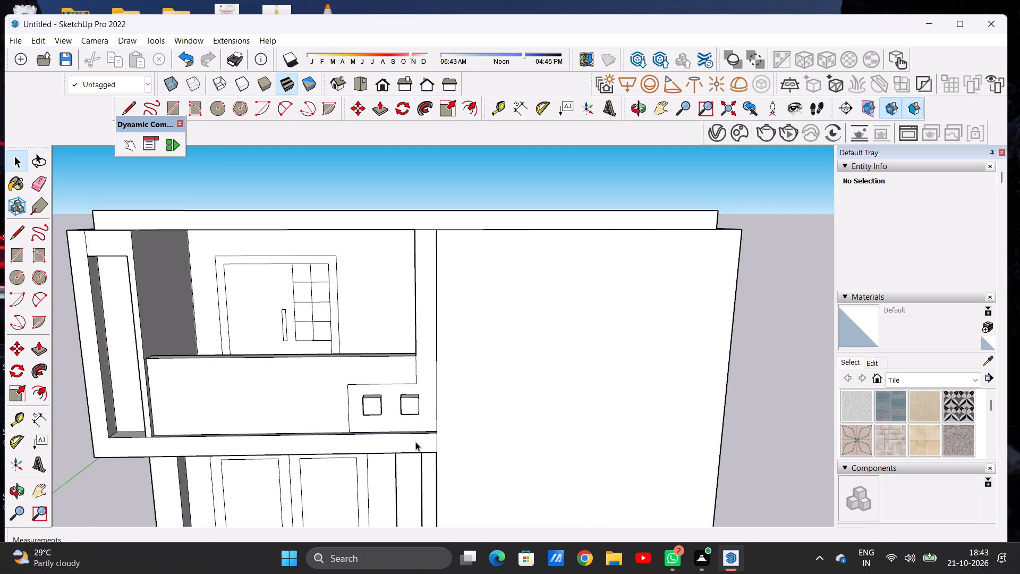
pyautogui.scroll(-3, 415, 442)
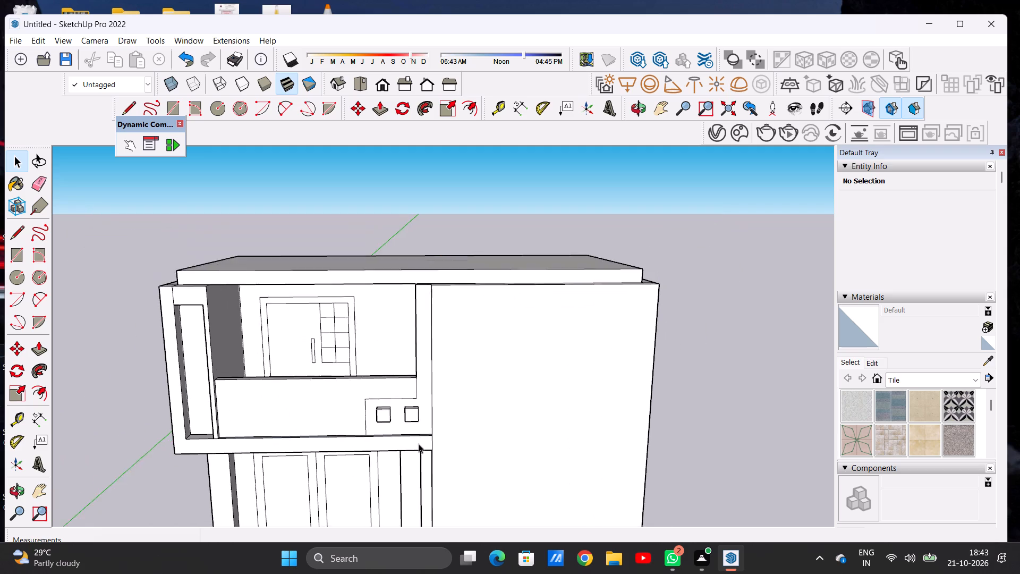
pyautogui.scroll(-5, 419, 444)
pyautogui.scroll(3, 446, 435)
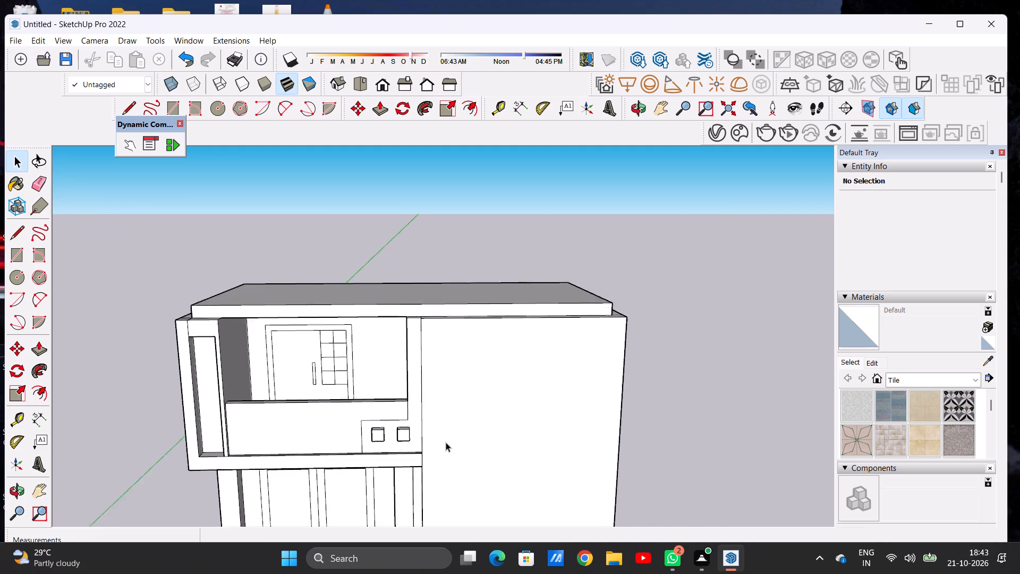
pyautogui.scroll(2, 446, 442)
pyautogui.press('l')
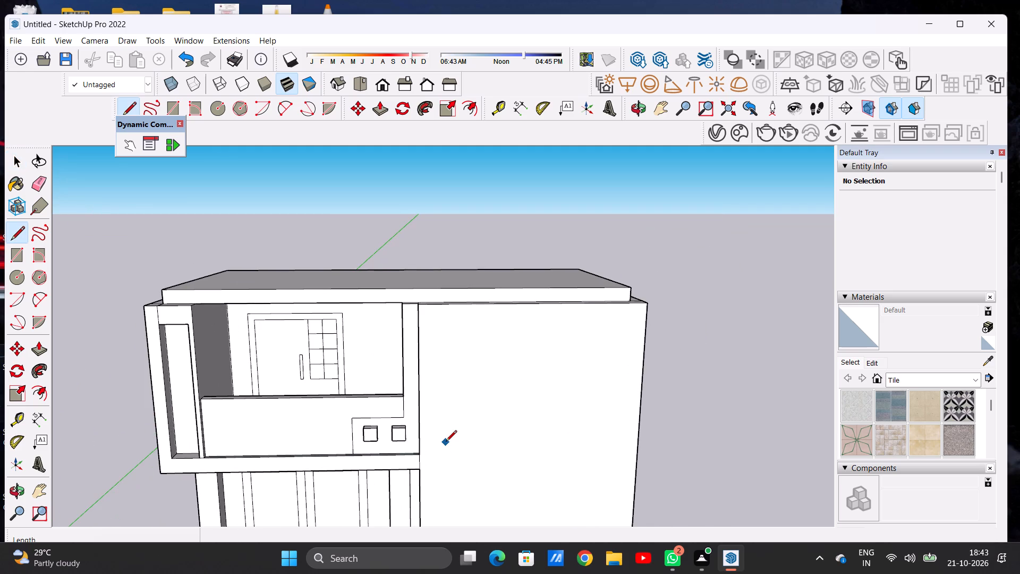
pyautogui.scroll(-3, 446, 436)
pyautogui.scroll(11, 444, 454)
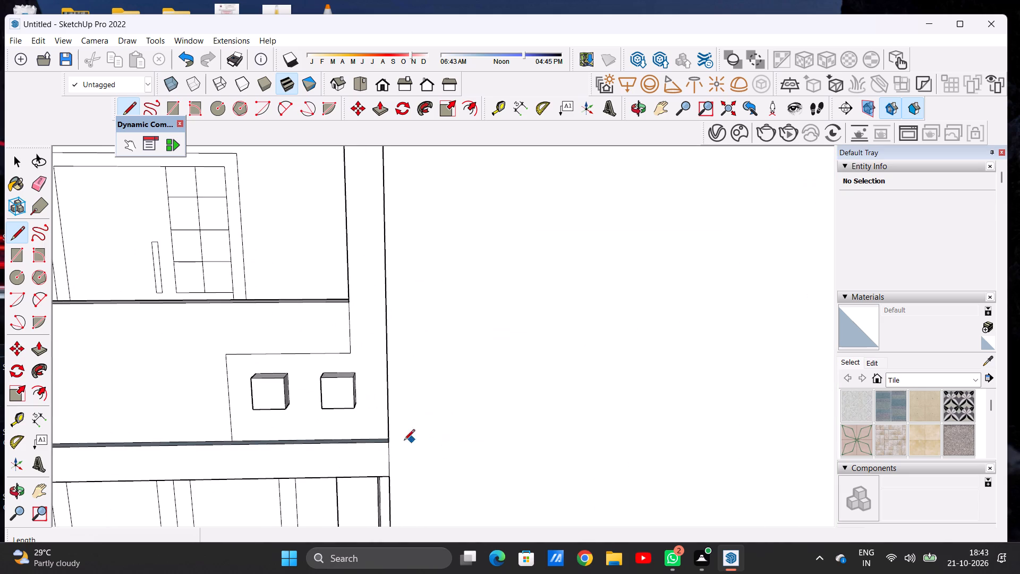
pyautogui.click(386, 443)
pyautogui.scroll(-10, 440, 443)
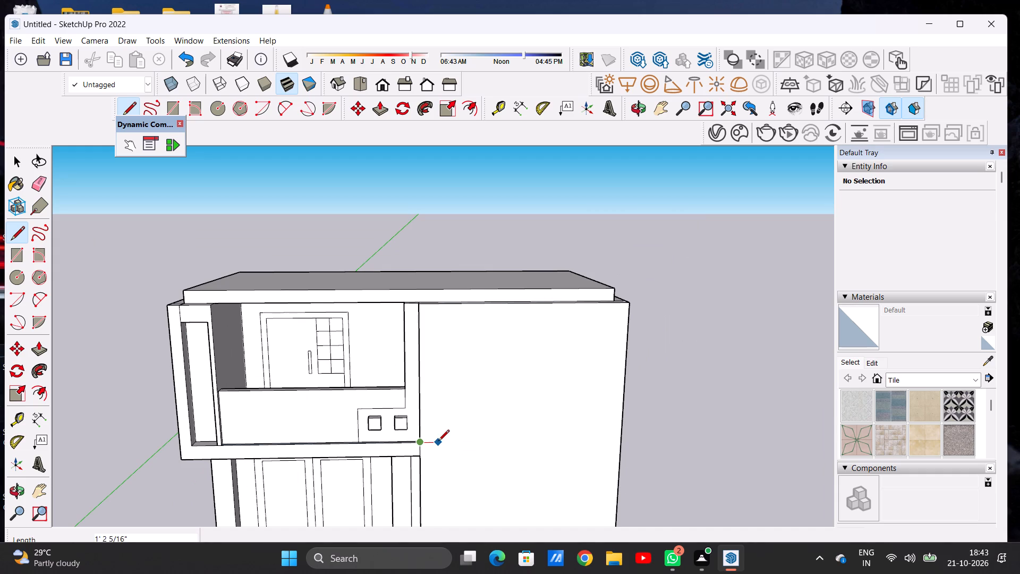
pyautogui.click(440, 443)
pyautogui.click(441, 442)
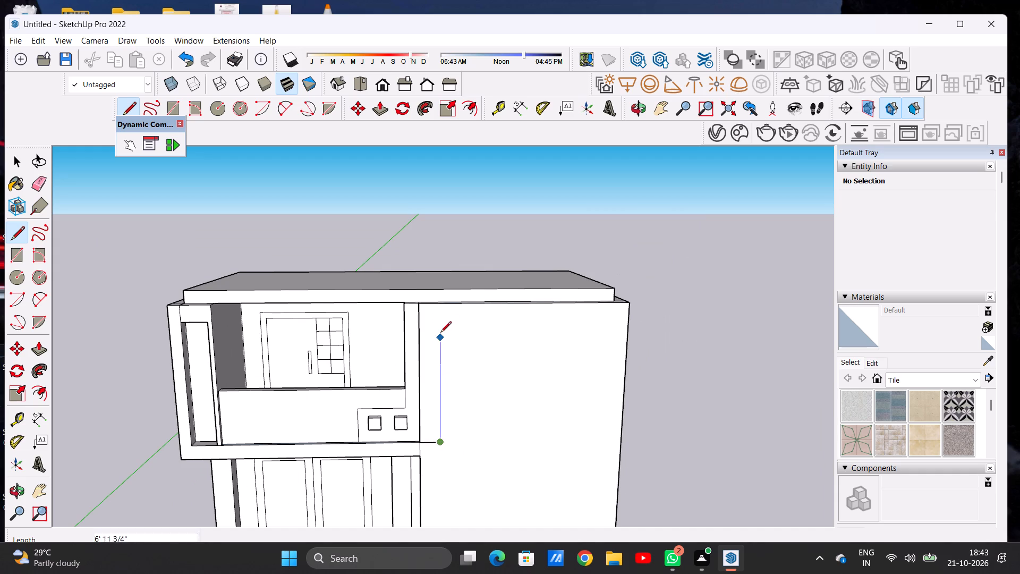
pyautogui.click(443, 307)
pyautogui.press('space')
# Examine the outline on the wall block and the whole building from above and from the front.
pyautogui.scroll(-5, 434, 366)
pyautogui.moveTo(436, 340); pyautogui.dragTo(435, 398, button='middle')
pyautogui.scroll(12, 432, 344)
pyautogui.moveTo(424, 333); pyautogui.dragTo(362, 364, button='middle')
pyautogui.scroll(-4, 371, 364)
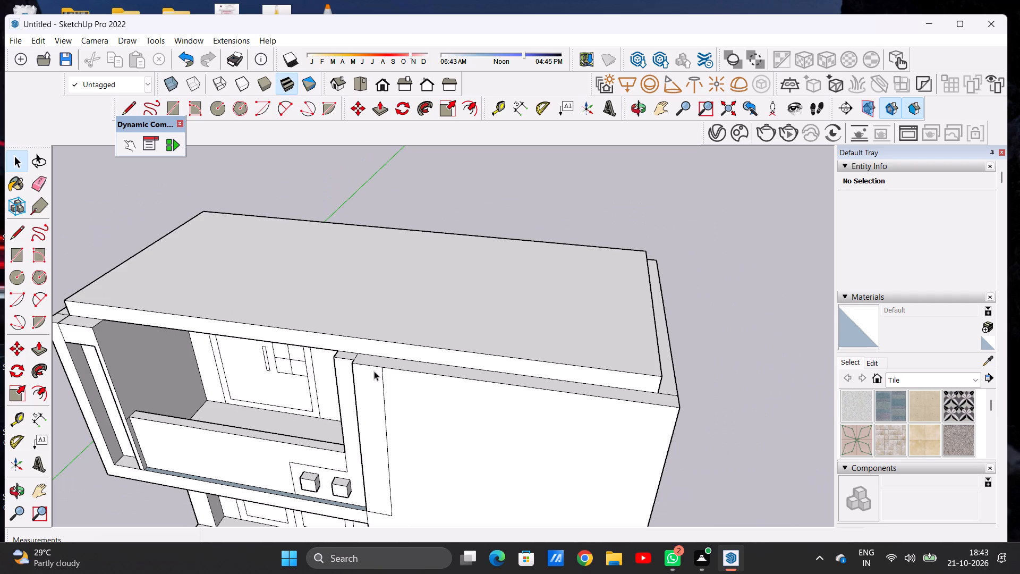
pyautogui.scroll(-6, 374, 371)
pyautogui.scroll(1, 374, 371)
pyautogui.scroll(-3, 374, 371)
pyautogui.moveTo(433, 452); pyautogui.dragTo(456, 397, button='middle')
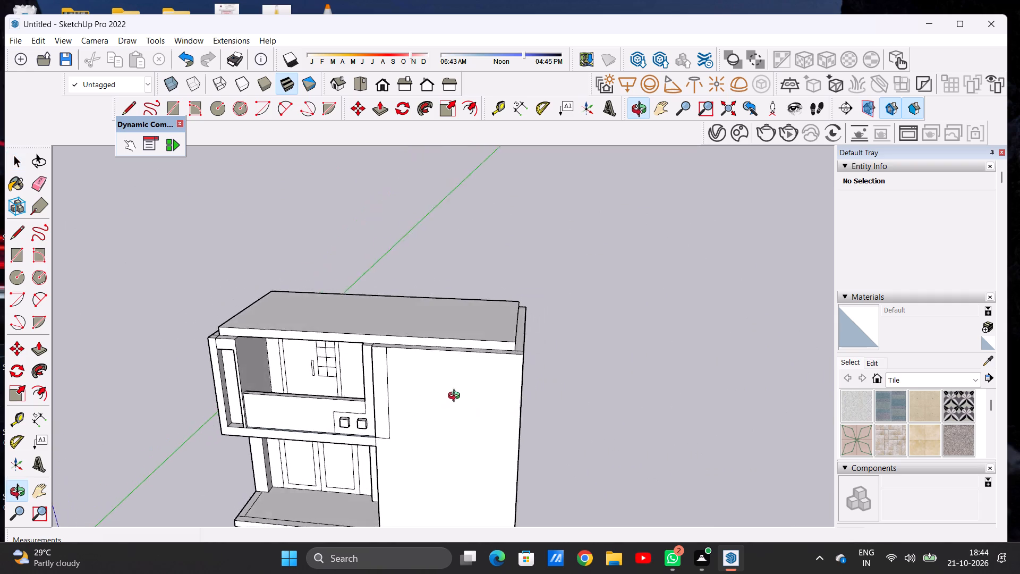
pyautogui.moveTo(456, 397); pyautogui.dragTo(477, 354, button='middle')
pyautogui.scroll(-6, 455, 366)
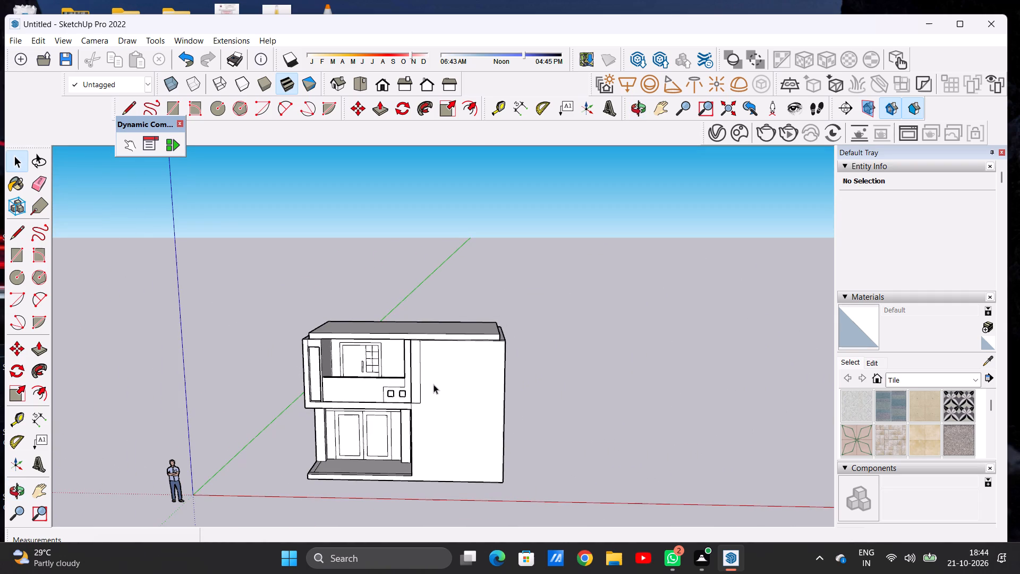
pyautogui.scroll(-1, 433, 384)
pyautogui.scroll(1, 424, 348)
pyautogui.scroll(-1, 424, 348)
pyautogui.scroll(3, 424, 348)
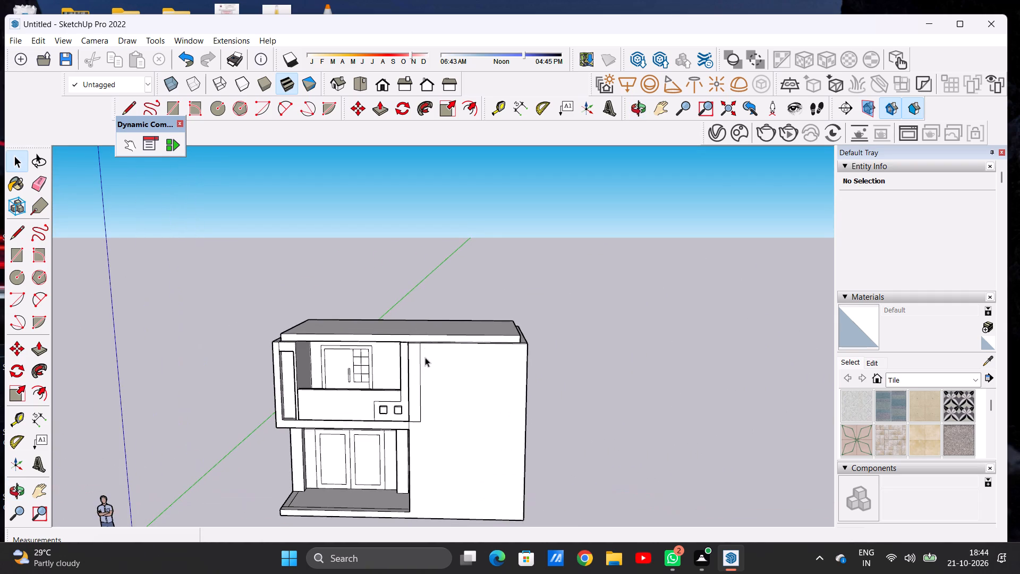
pyautogui.scroll(-6, 417, 368)
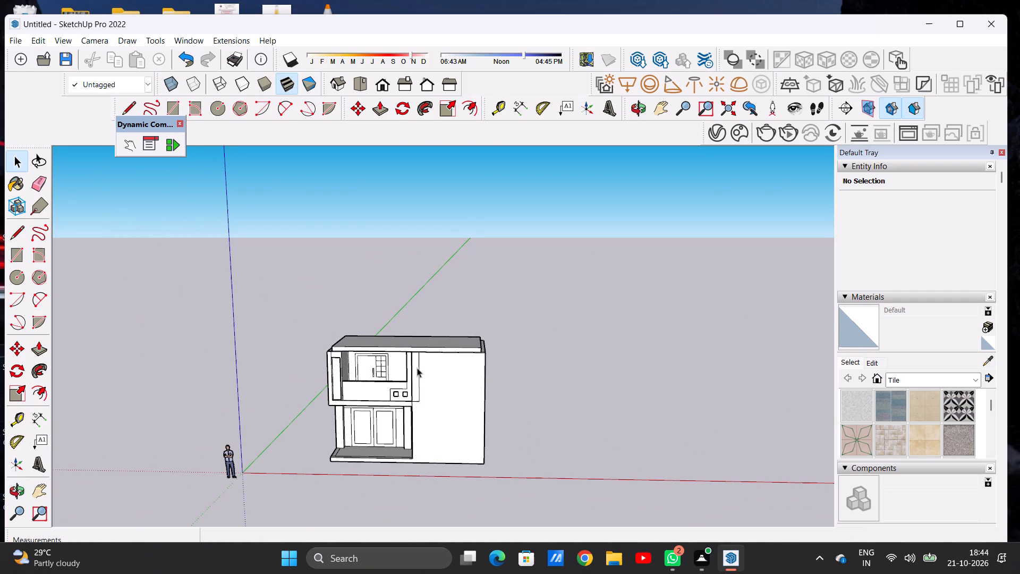
pyautogui.scroll(-1, 419, 368)
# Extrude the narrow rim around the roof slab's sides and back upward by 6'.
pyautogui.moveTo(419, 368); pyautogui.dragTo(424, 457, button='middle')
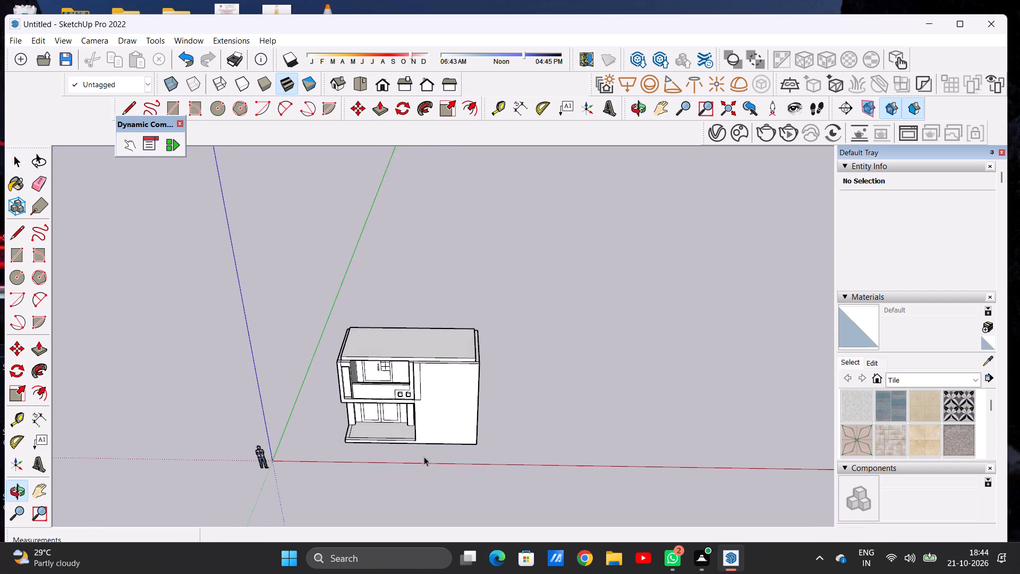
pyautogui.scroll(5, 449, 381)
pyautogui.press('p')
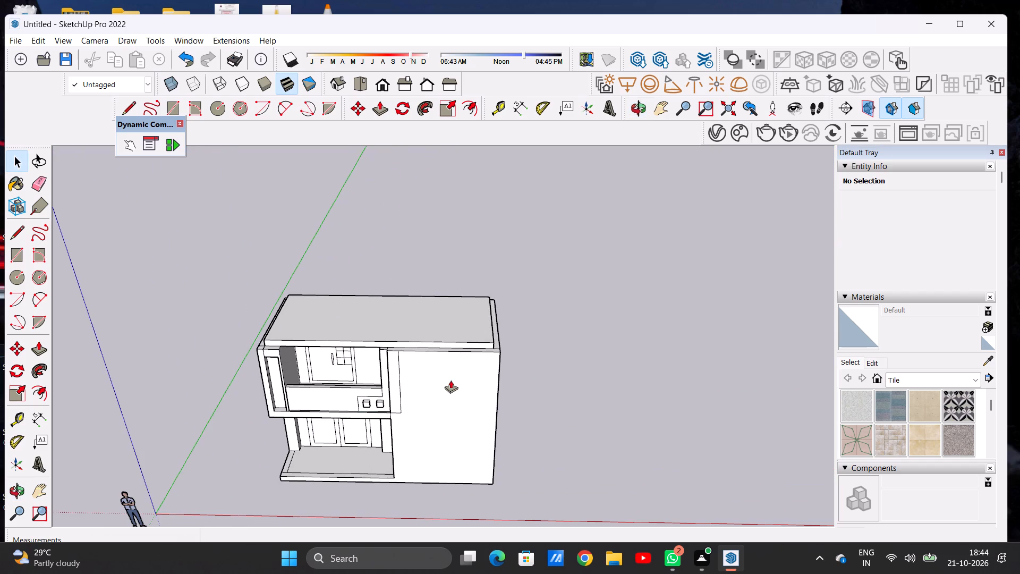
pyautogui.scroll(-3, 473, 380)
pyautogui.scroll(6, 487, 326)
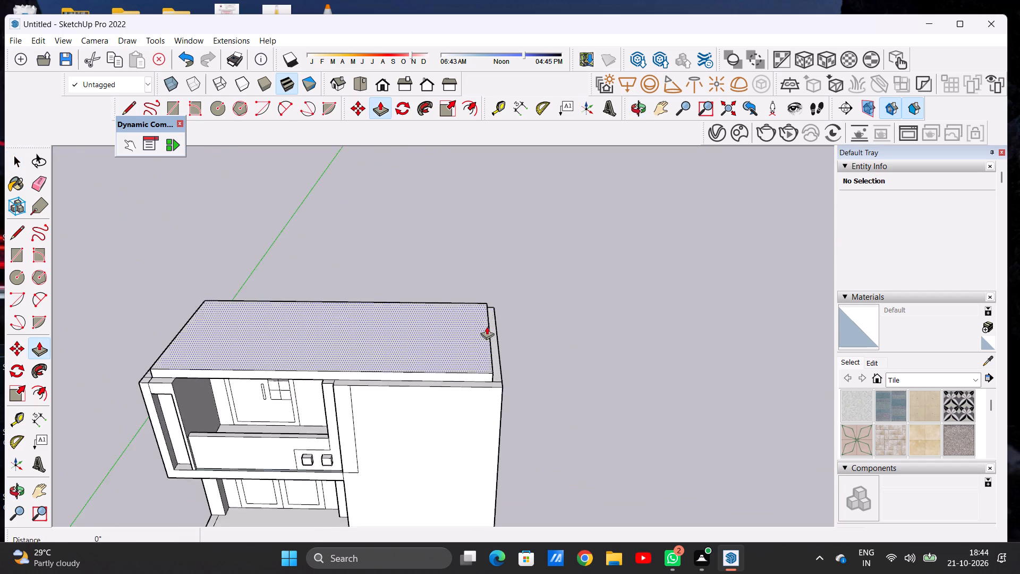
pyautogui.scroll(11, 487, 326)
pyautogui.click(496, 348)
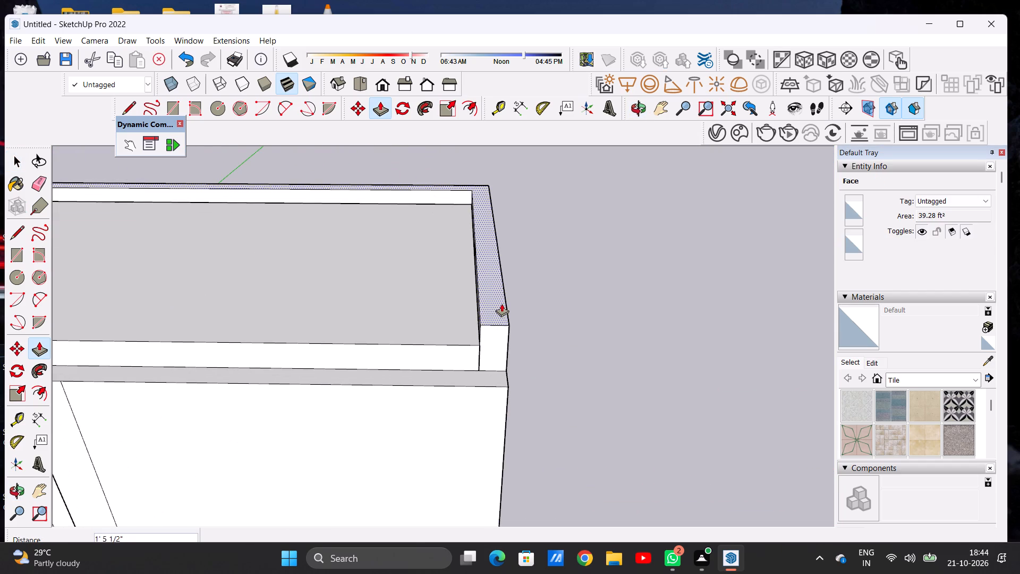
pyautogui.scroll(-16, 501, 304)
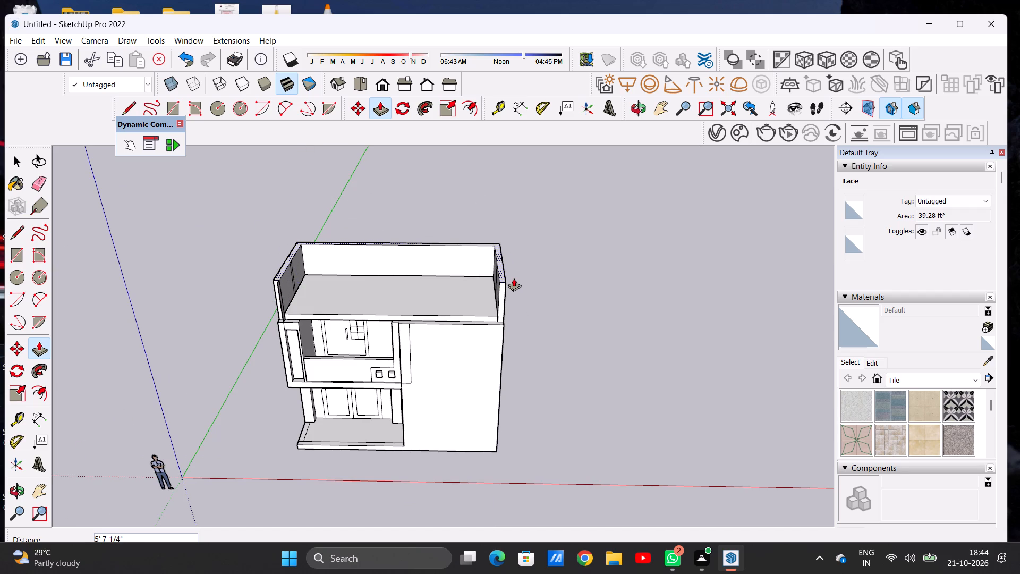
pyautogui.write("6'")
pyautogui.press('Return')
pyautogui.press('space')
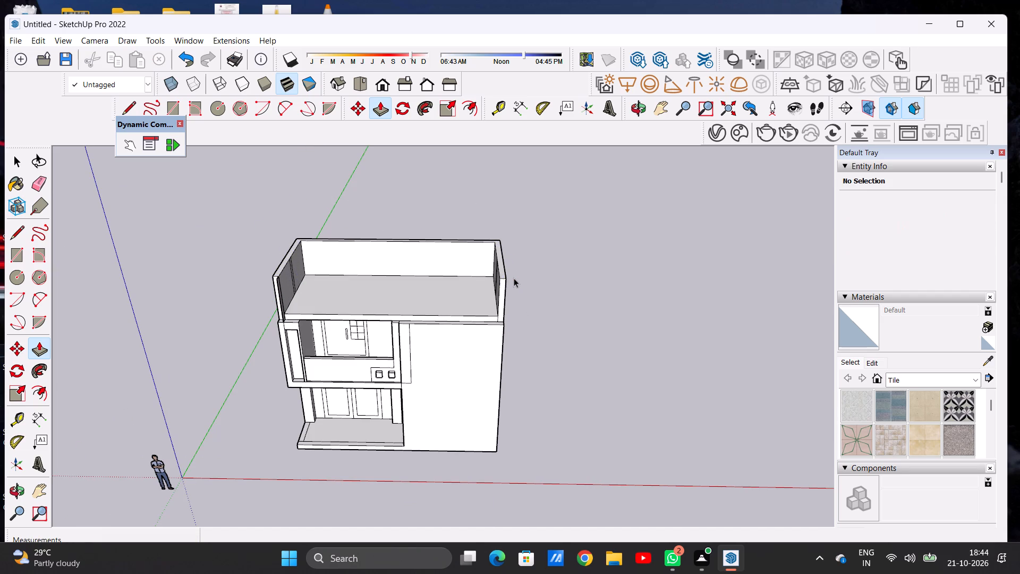
# Examine the raised roof walls from several angles, especially where the side wall meets the corner pier.
pyautogui.scroll(-3, 433, 322)
pyautogui.scroll(6, 432, 315)
pyautogui.moveTo(426, 333); pyautogui.dragTo(561, 306, button='middle')
pyautogui.moveTo(564, 306); pyautogui.dragTo(530, 318, button='middle')
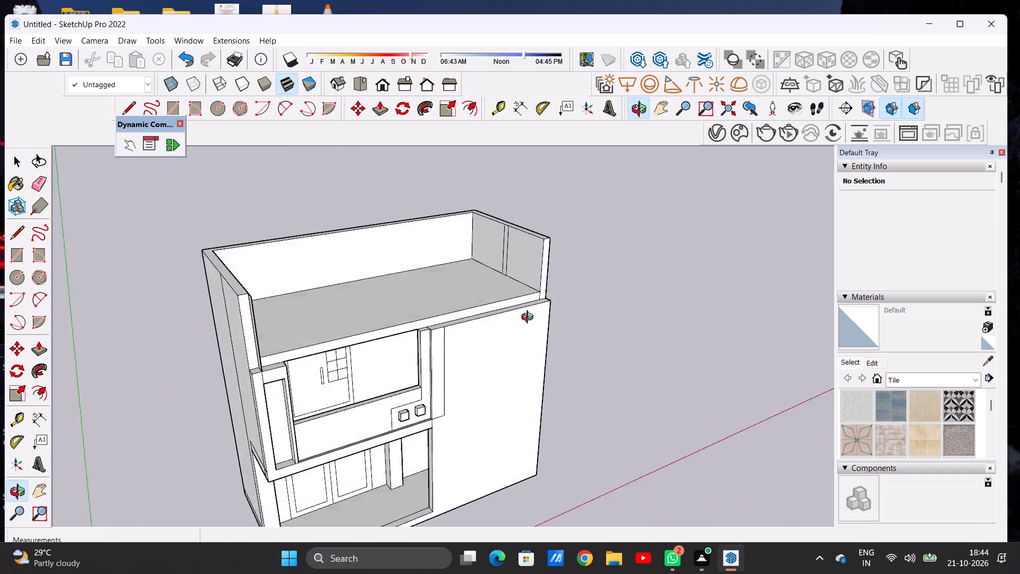
pyautogui.moveTo(530, 318); pyautogui.dragTo(311, 326, button='middle')
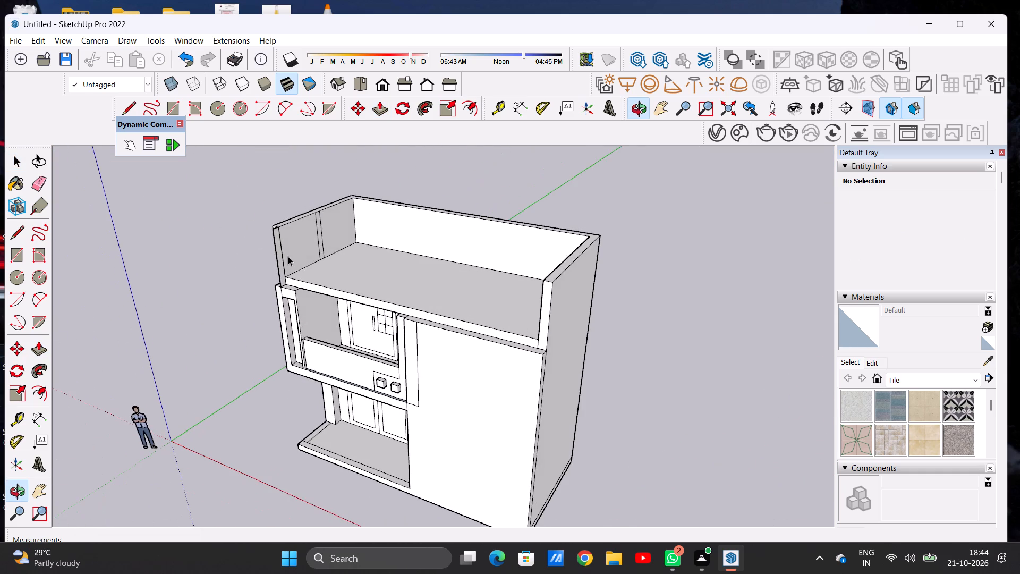
pyautogui.scroll(6, 284, 255)
pyautogui.scroll(-1, 279, 261)
pyautogui.scroll(5, 279, 261)
pyautogui.moveTo(271, 310); pyautogui.dragTo(376, 301, button='middle')
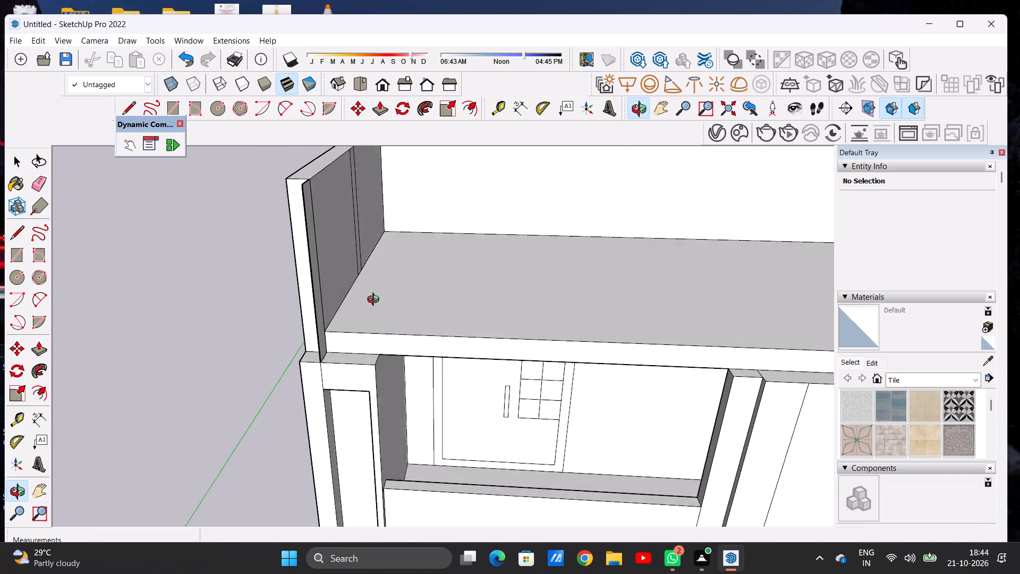
pyautogui.moveTo(376, 301); pyautogui.dragTo(531, 269, button='middle')
pyautogui.moveTo(529, 273); pyautogui.dragTo(284, 297, button='middle')
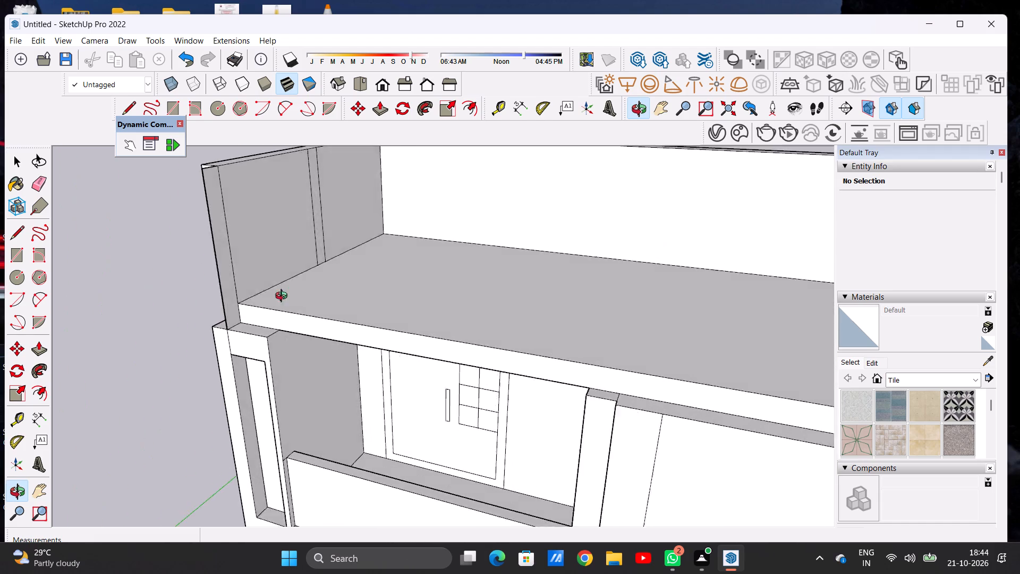
pyautogui.moveTo(284, 297); pyautogui.dragTo(235, 332, button='middle')
pyautogui.scroll(3, 222, 300)
pyautogui.scroll(-1, 222, 300)
pyautogui.scroll(1, 222, 300)
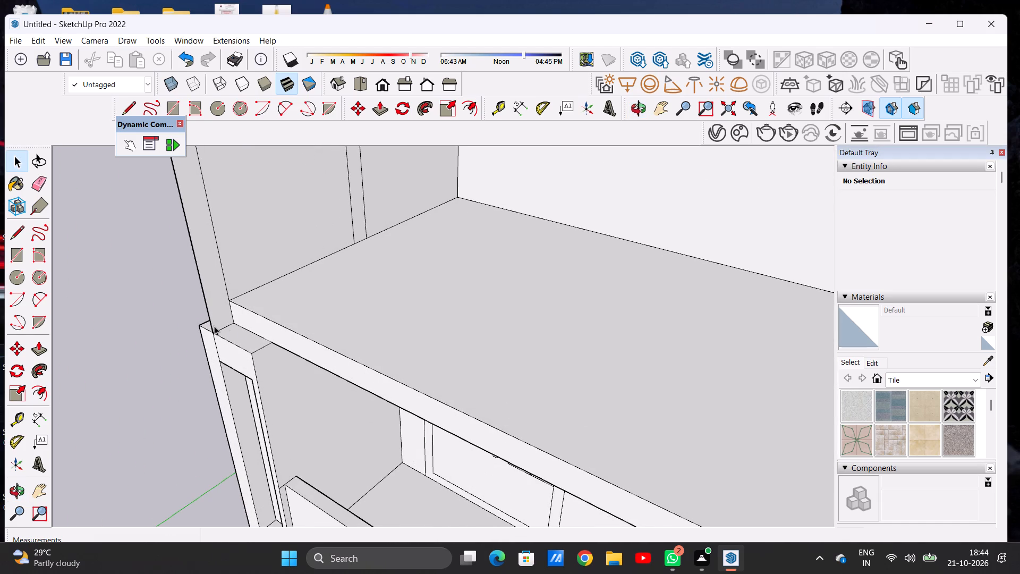
pyautogui.moveTo(198, 349); pyautogui.dragTo(446, 323, button='middle')
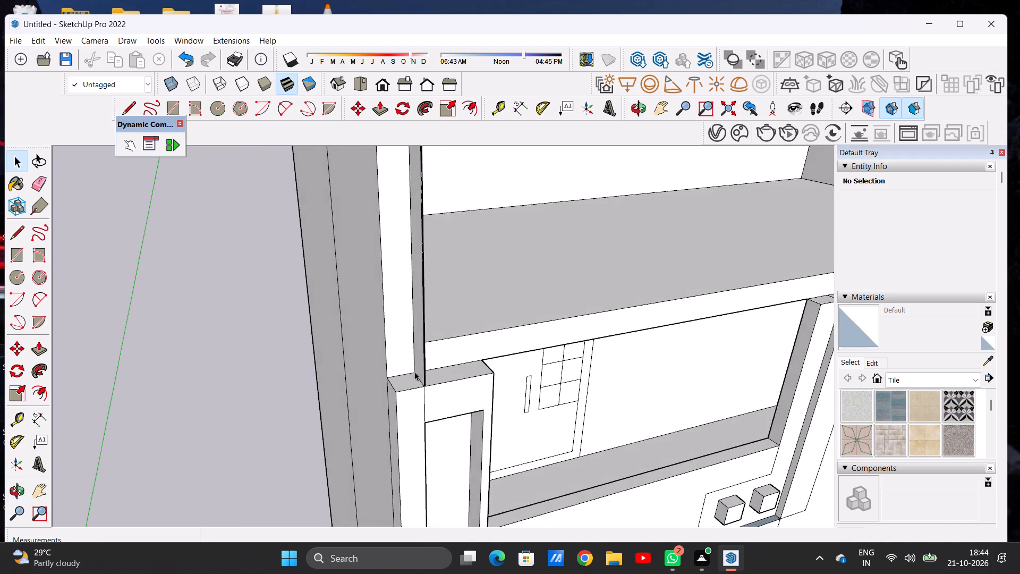
pyautogui.scroll(5, 406, 384)
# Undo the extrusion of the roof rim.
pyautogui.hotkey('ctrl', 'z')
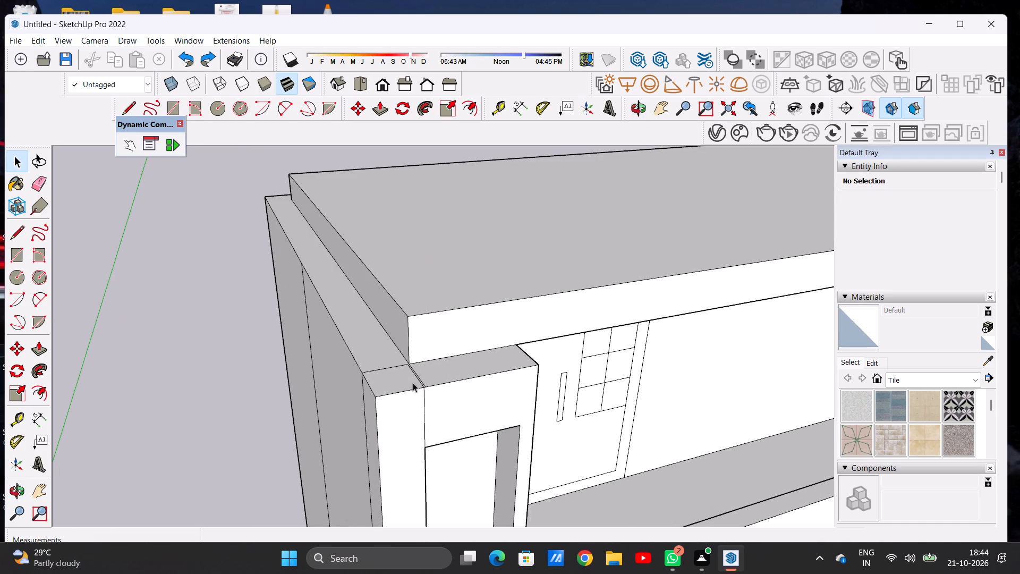
# Erase the extra line beside the side wall's edge line across the corner pier's top face.
pyautogui.scroll(-6, 395, 364)
pyautogui.moveTo(476, 370); pyautogui.dragTo(398, 390, button='middle')
pyautogui.scroll(6, 275, 392)
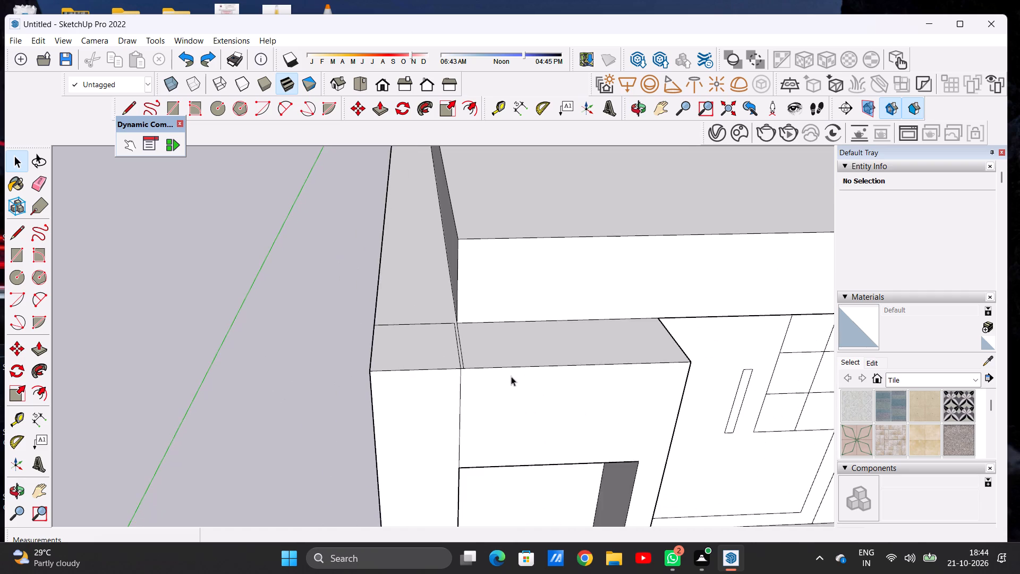
pyautogui.scroll(5, 541, 365)
pyautogui.scroll(5, 441, 352)
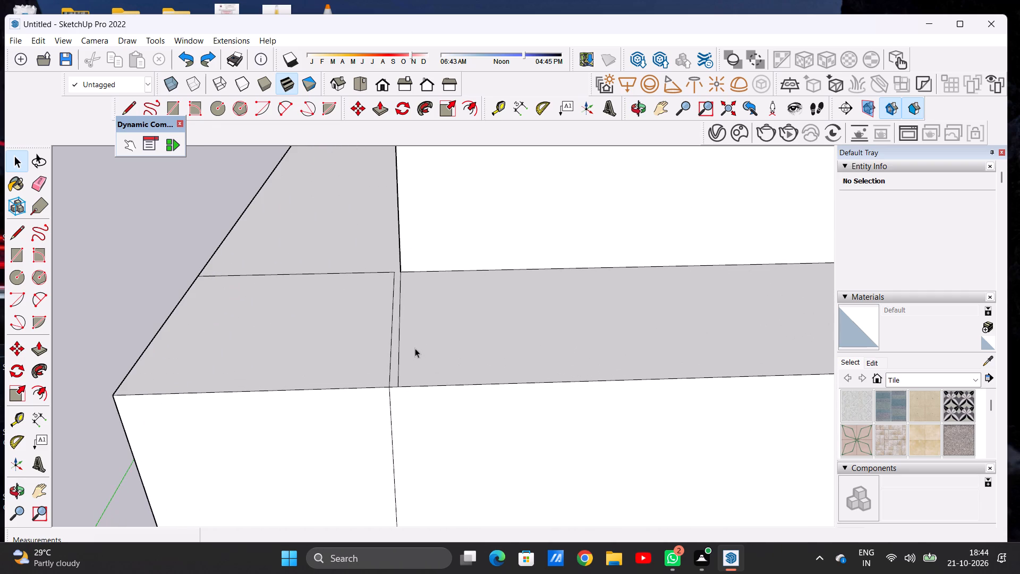
pyautogui.press('l')
pyautogui.scroll(1, 403, 333)
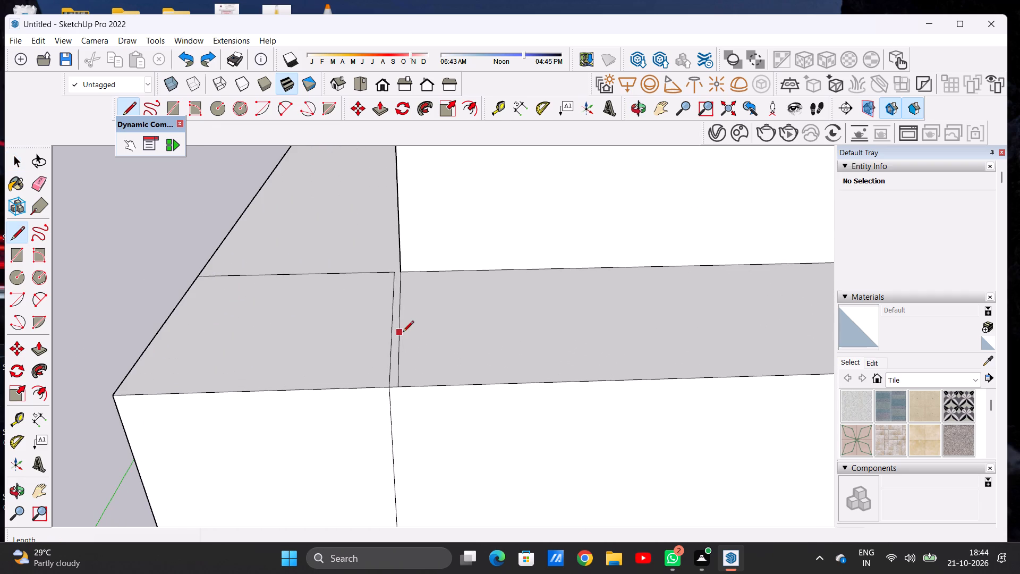
pyautogui.scroll(4, 403, 333)
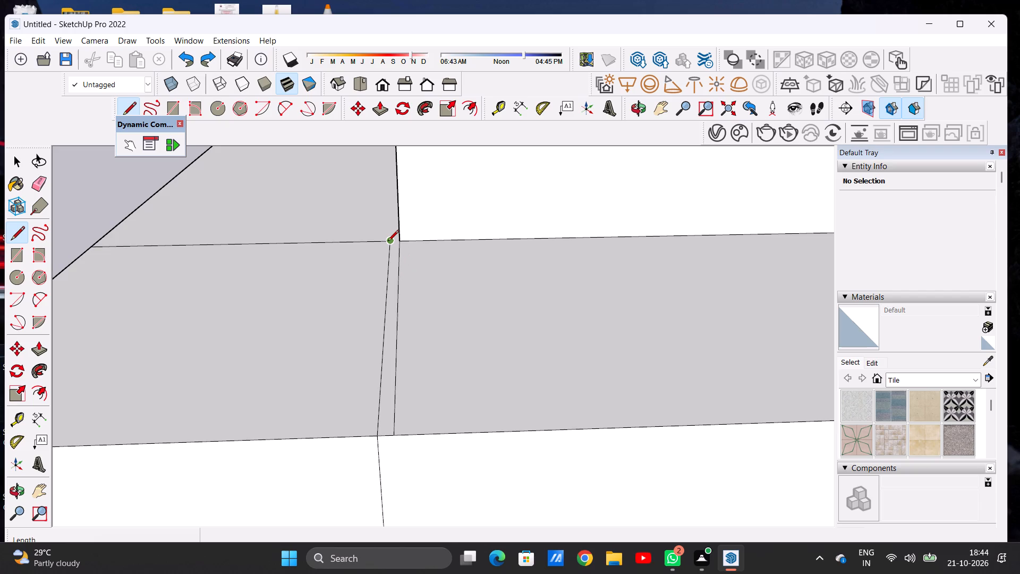
pyautogui.press('space')
pyautogui.scroll(-20, 387, 242)
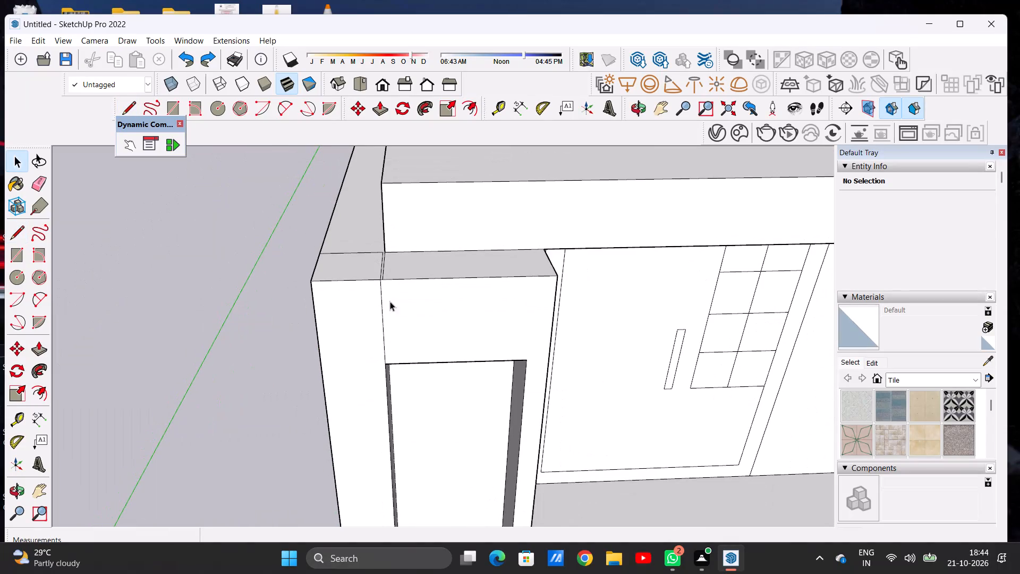
pyautogui.scroll(8, 399, 274)
pyautogui.moveTo(365, 245); pyautogui.dragTo(371, 298, button='middle')
pyautogui.scroll(2, 360, 272)
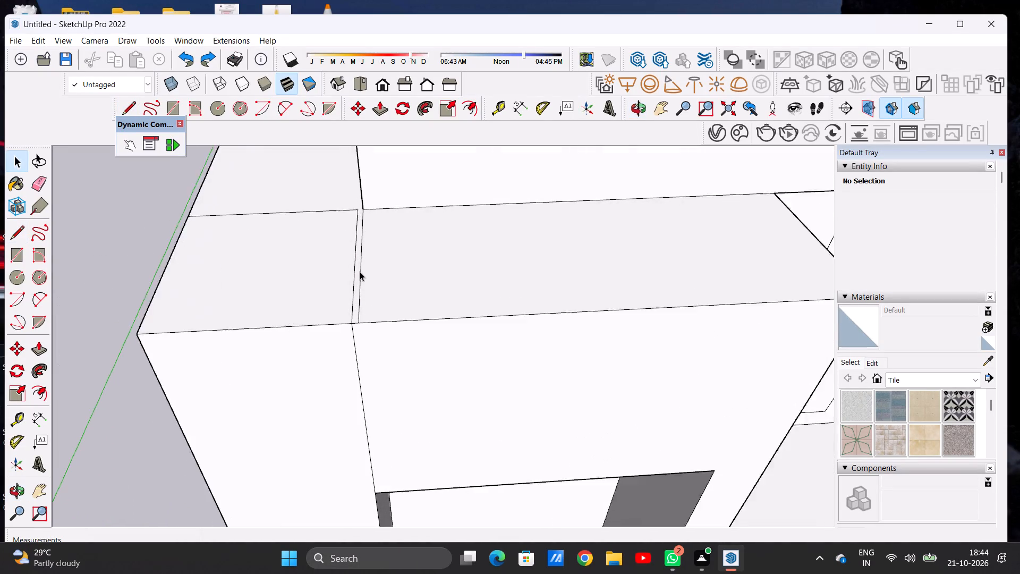
pyautogui.scroll(3, 360, 272)
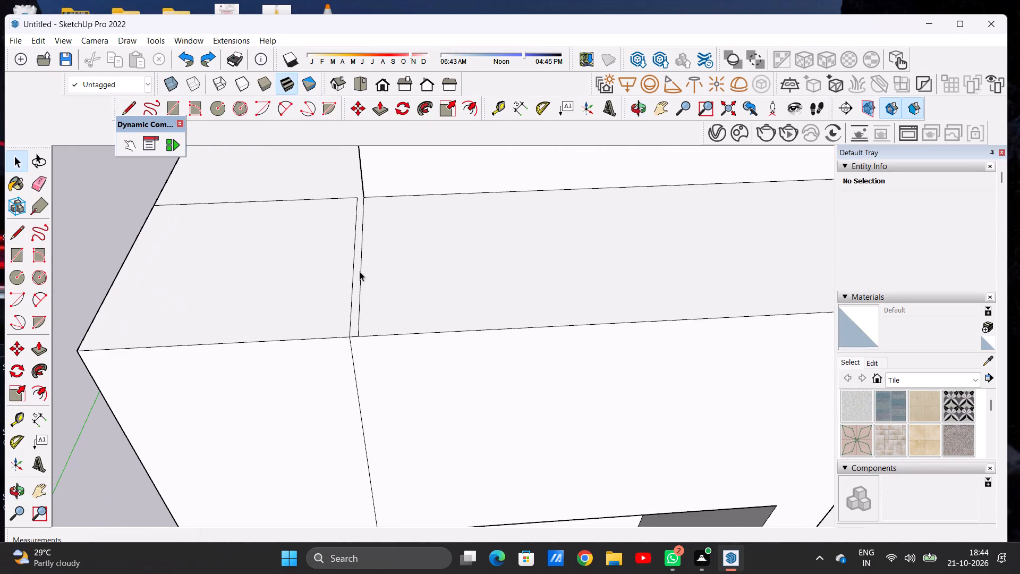
pyautogui.press('e')
pyautogui.click(360, 272)
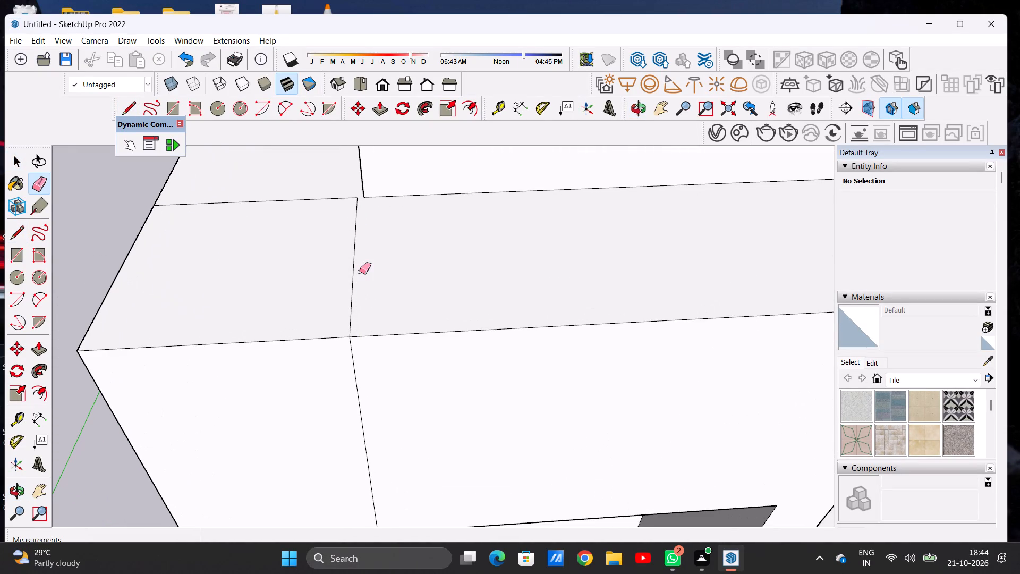
# Draw a line about 5/16" long closing the gap between the pier-top line's end and the roof slab's corner.
pyautogui.press('l')
pyautogui.scroll(10, 356, 197)
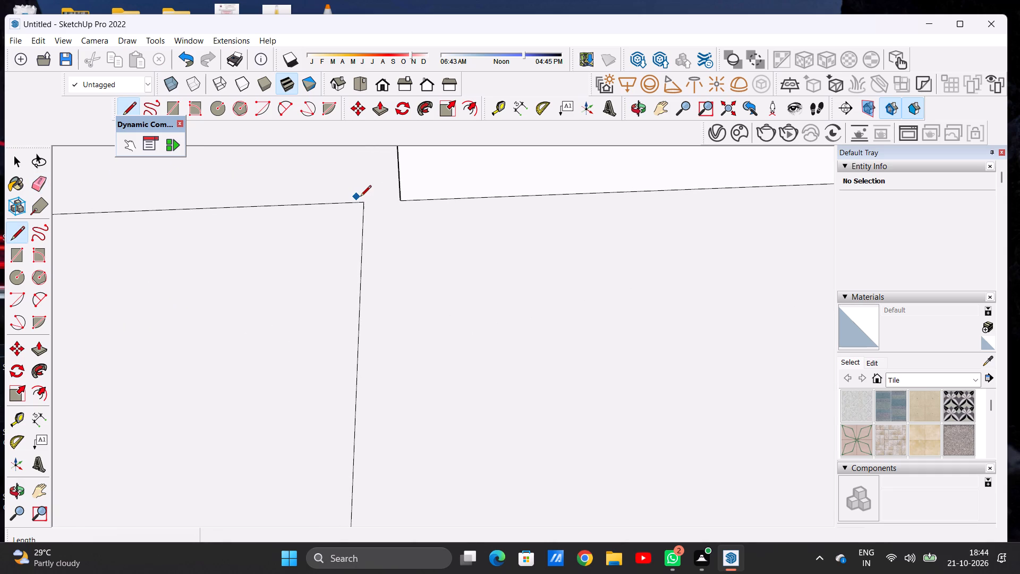
pyautogui.click(363, 208)
pyautogui.click(404, 200)
pyautogui.press('space')
# Examine the corner pier, the balcony and the roof slab's rim from the front and from above.
pyautogui.scroll(-20, 403, 272)
pyautogui.scroll(-9, 403, 272)
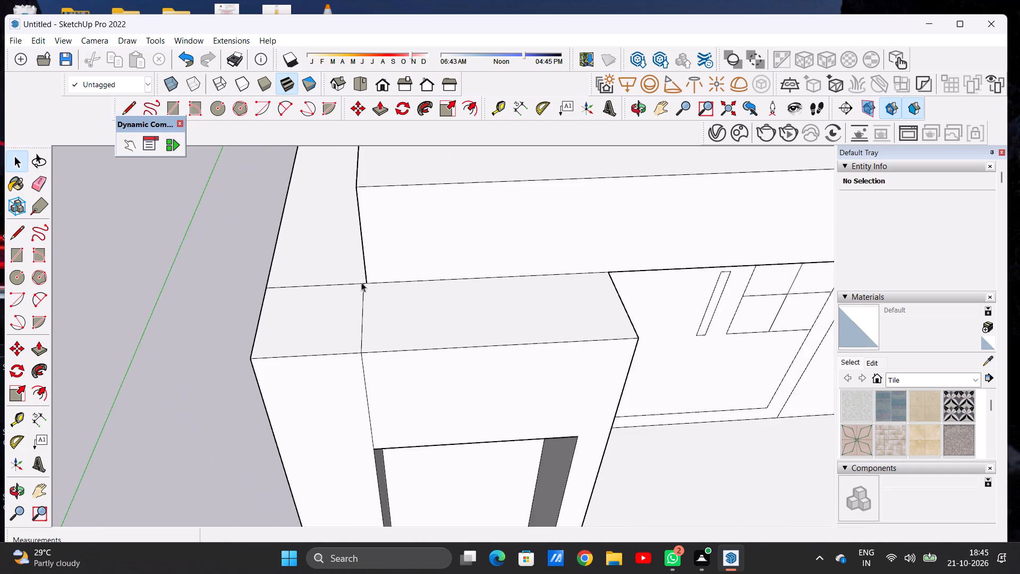
pyautogui.scroll(-7, 359, 281)
pyautogui.moveTo(376, 291); pyautogui.dragTo(374, 195, button='middle')
pyautogui.scroll(1, 376, 291)
pyautogui.scroll(-6, 354, 291)
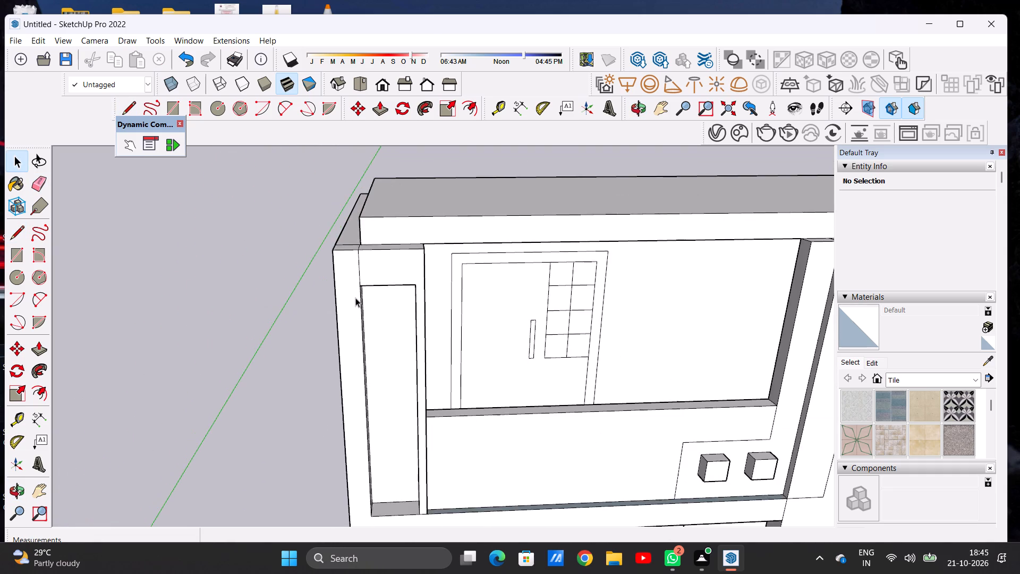
pyautogui.scroll(-7, 355, 298)
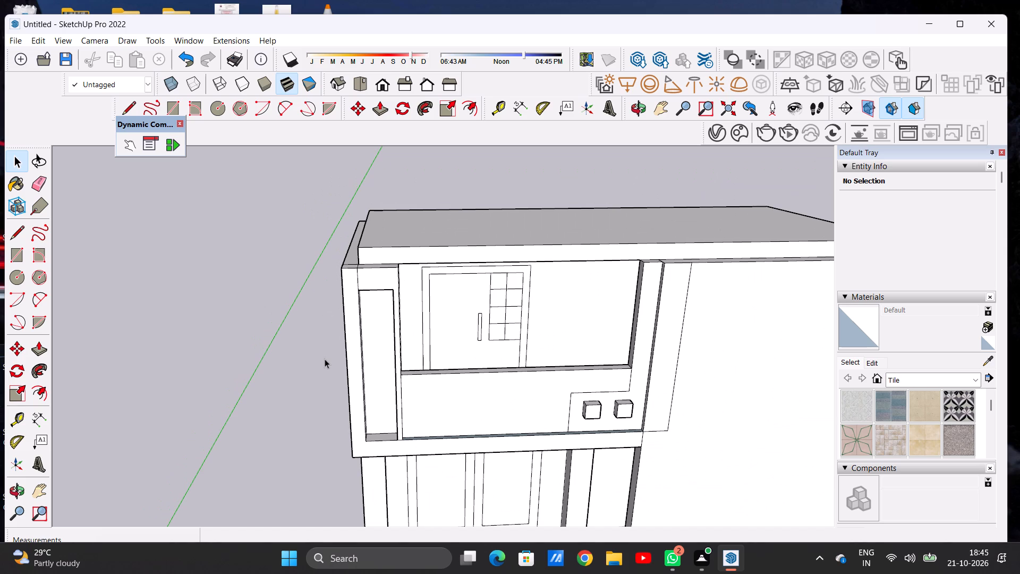
pyautogui.scroll(-5, 325, 359)
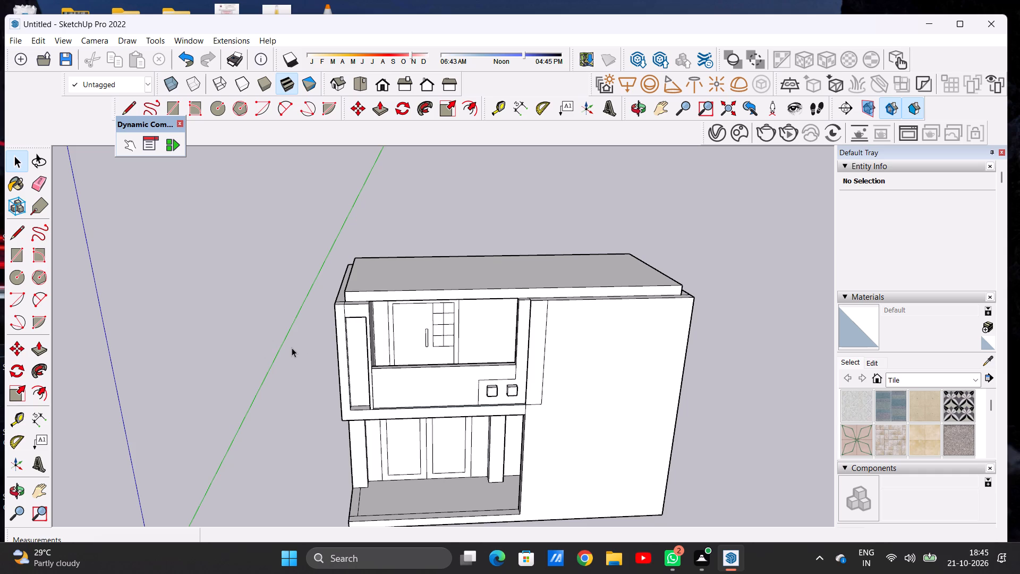
pyautogui.scroll(-5, 295, 347)
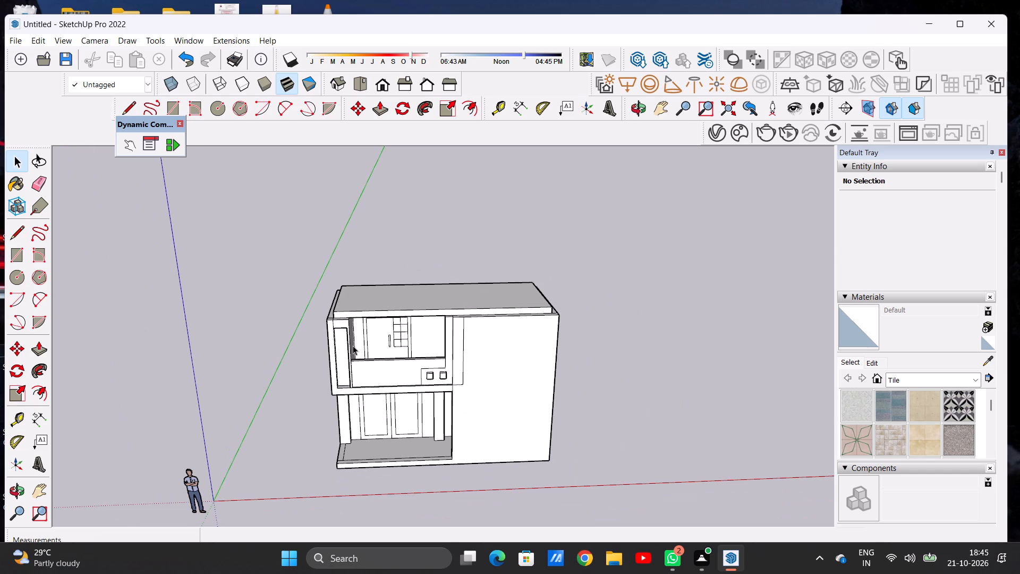
pyautogui.scroll(9, 386, 359)
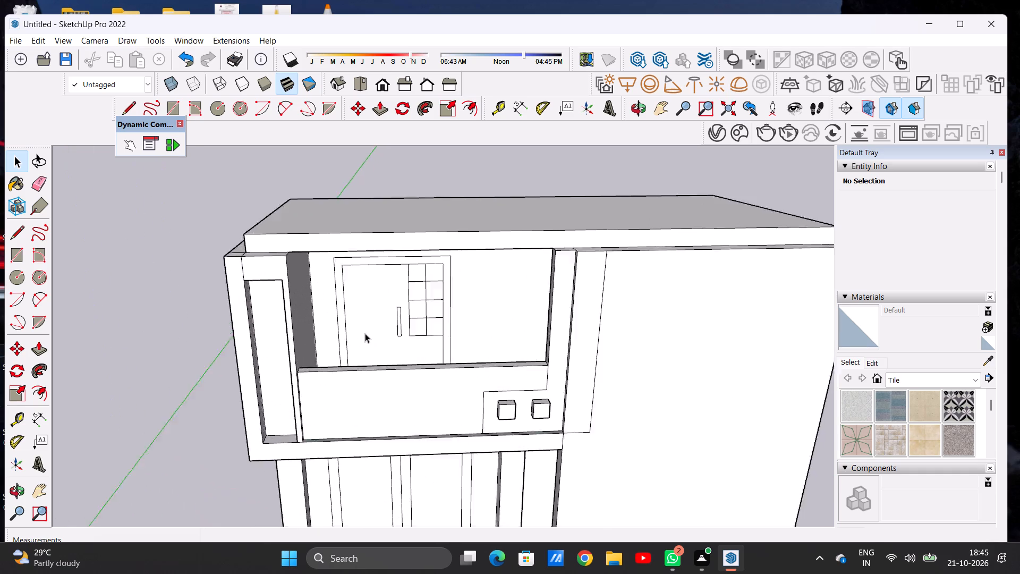
pyautogui.scroll(2, 365, 333)
pyautogui.moveTo(380, 320); pyautogui.dragTo(388, 289, button='middle')
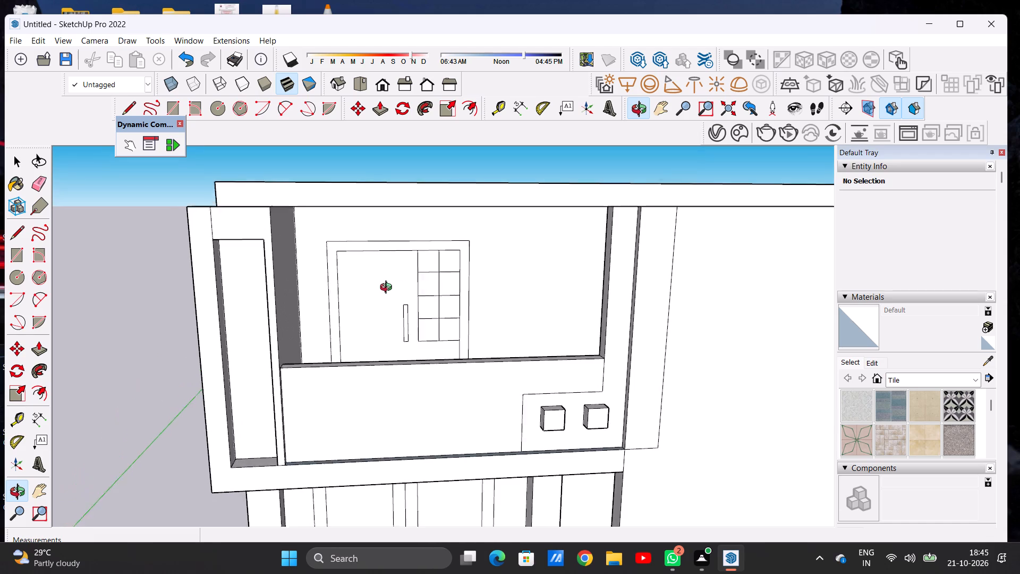
pyautogui.moveTo(388, 289); pyautogui.dragTo(347, 299, button='middle')
pyautogui.scroll(-12, 354, 324)
pyautogui.moveTo(441, 306); pyautogui.dragTo(449, 366, button='middle')
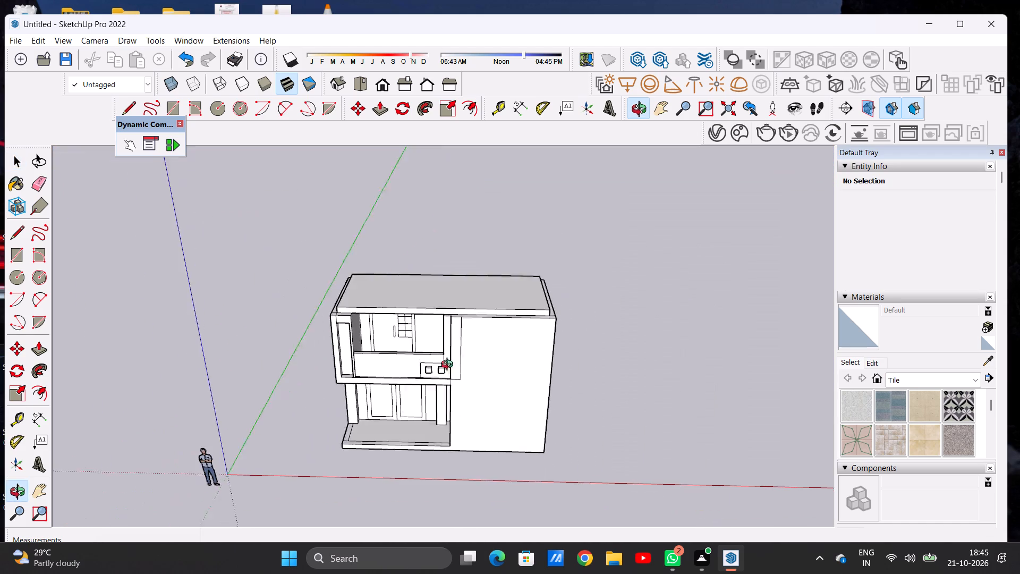
pyautogui.moveTo(449, 366); pyautogui.dragTo(454, 450, button='middle')
pyautogui.scroll(11, 350, 345)
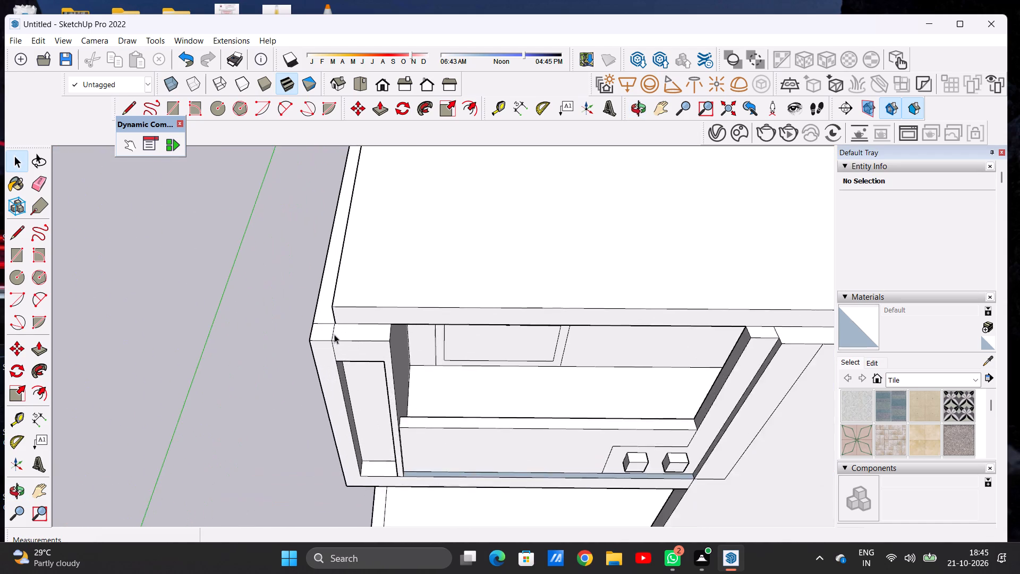
pyautogui.scroll(14, 334, 334)
pyautogui.scroll(-16, 322, 324)
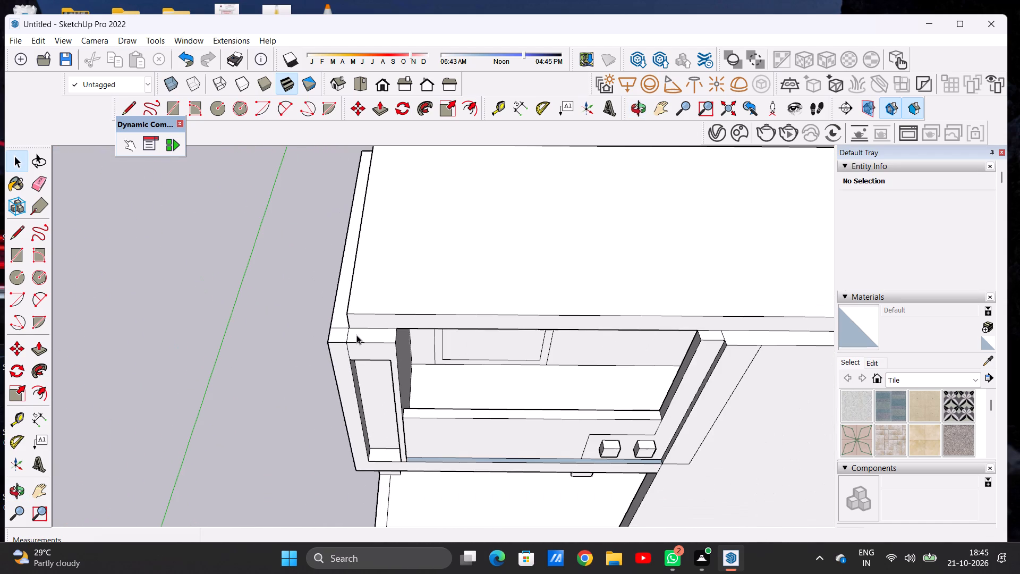
pyautogui.scroll(-11, 356, 335)
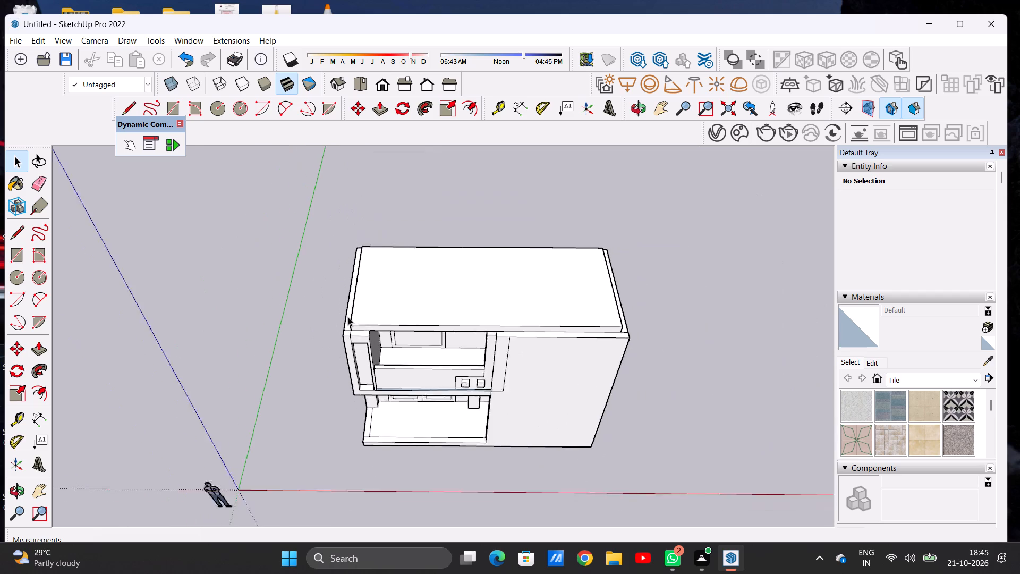
pyautogui.scroll(-2, 348, 317)
# Extrude the narrow rim around the roof slab's sides and back upward by 6'.
pyautogui.scroll(6, 609, 324)
pyautogui.scroll(6, 546, 314)
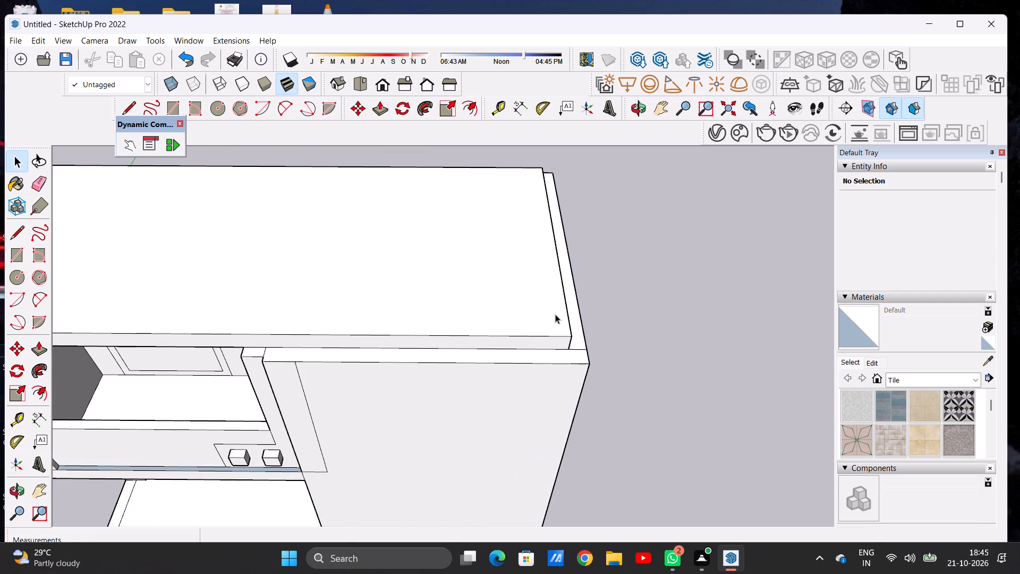
pyautogui.scroll(3, 571, 325)
pyautogui.press('p')
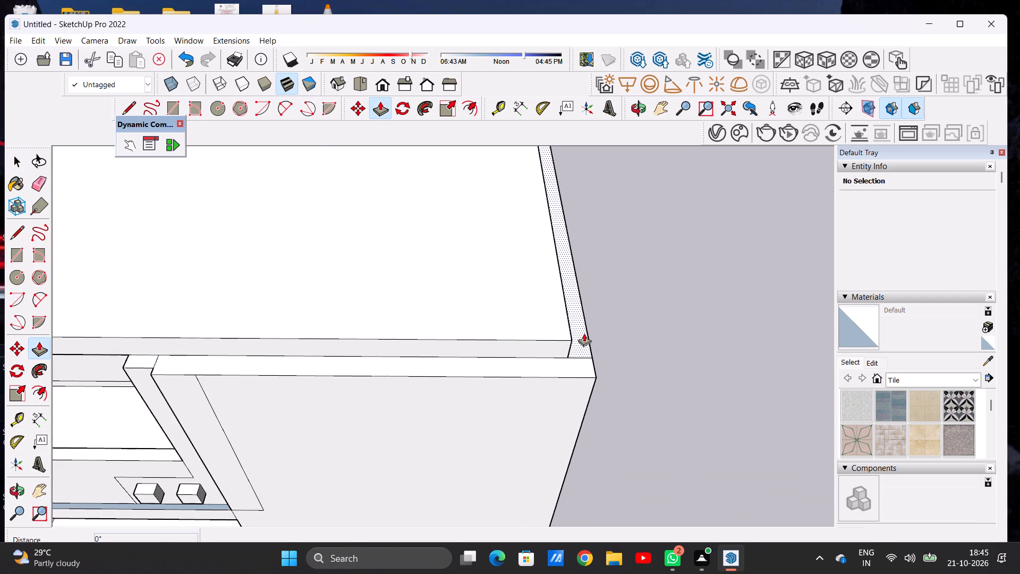
pyautogui.click(581, 335)
pyautogui.scroll(-3, 600, 325)
pyautogui.scroll(1, 600, 326)
pyautogui.scroll(-4, 600, 326)
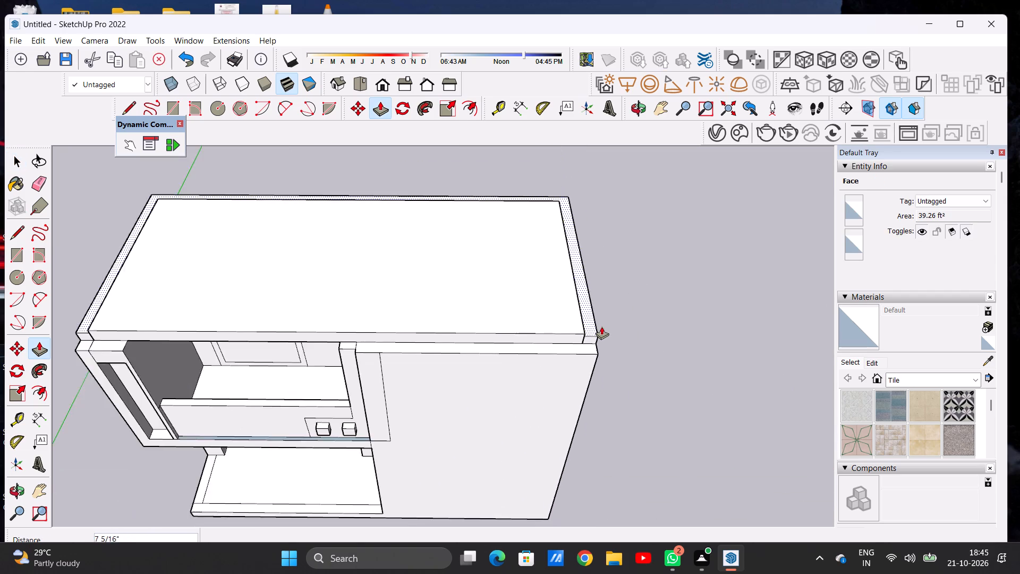
pyautogui.scroll(-6, 601, 326)
pyautogui.moveTo(610, 305); pyautogui.dragTo(614, 224, button='middle')
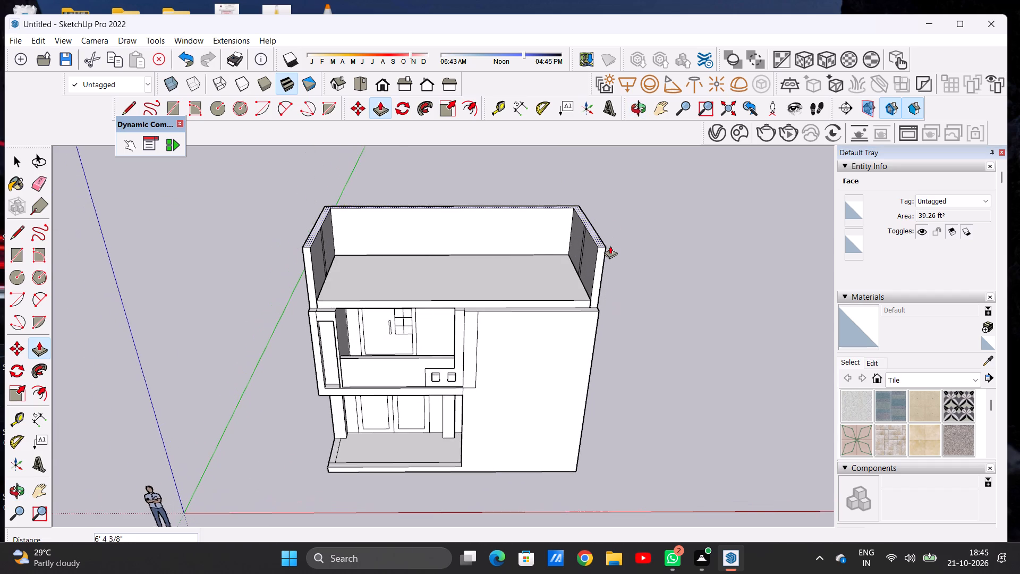
pyautogui.scroll(2, 610, 247)
pyautogui.write("6'")
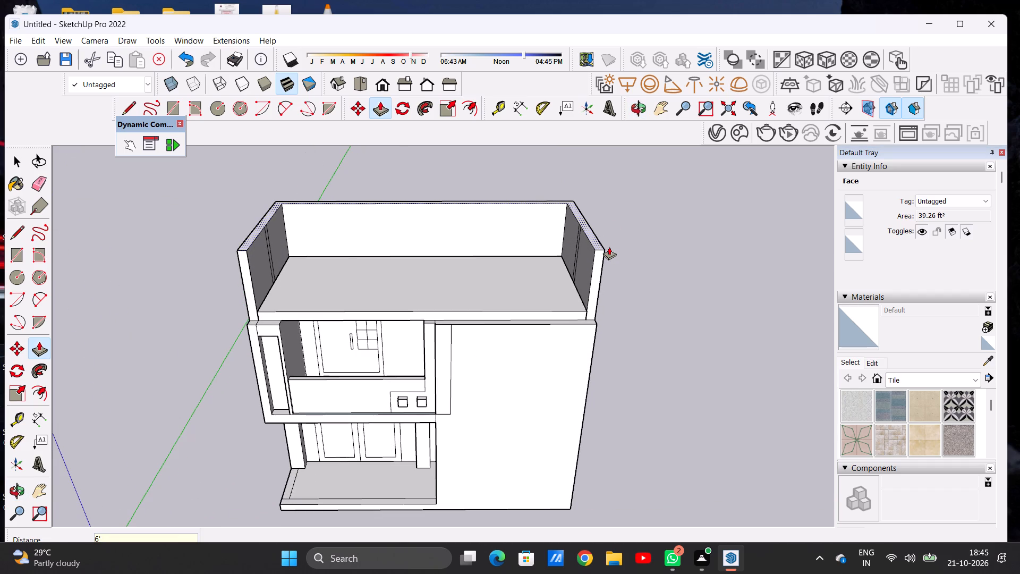
pyautogui.press('Return')
pyautogui.press('space')
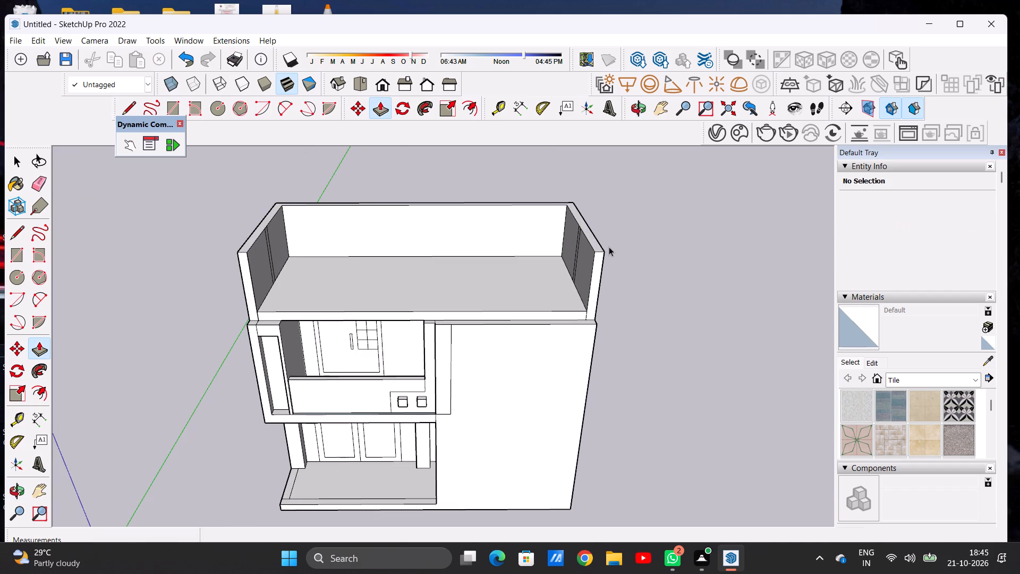
# Extrude the top of the plain front wall block upward by 6', level with the raised side wall.
pyautogui.scroll(-5, 467, 324)
pyautogui.moveTo(479, 340); pyautogui.dragTo(477, 283, button='middle')
pyautogui.middleClick(477, 283)
pyautogui.moveTo(472, 329); pyautogui.dragTo(461, 388, button='middle')
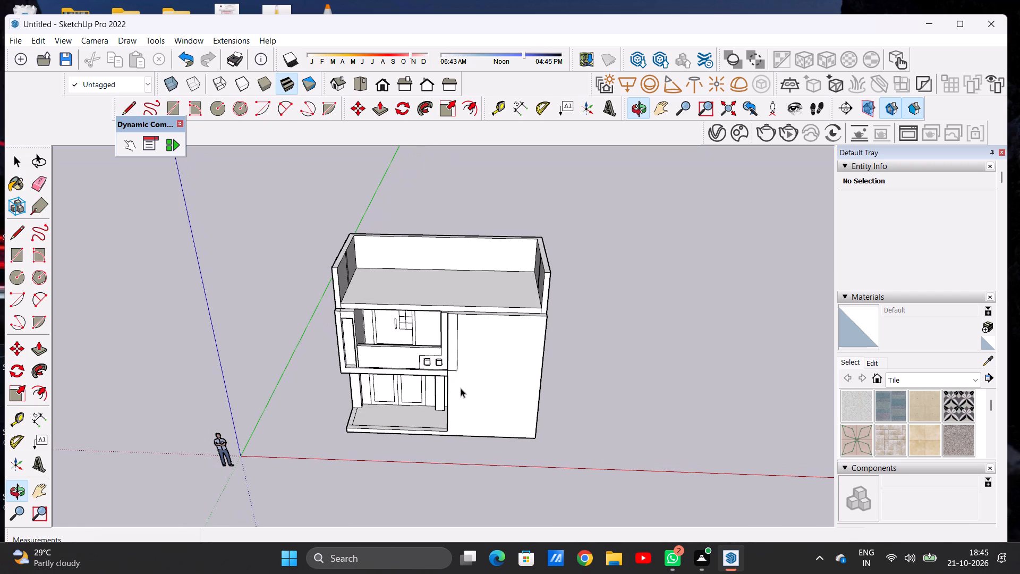
pyautogui.scroll(5, 601, 341)
pyautogui.moveTo(442, 295); pyautogui.dragTo(348, 372, button='middle')
pyautogui.press('p')
pyautogui.scroll(10, 449, 315)
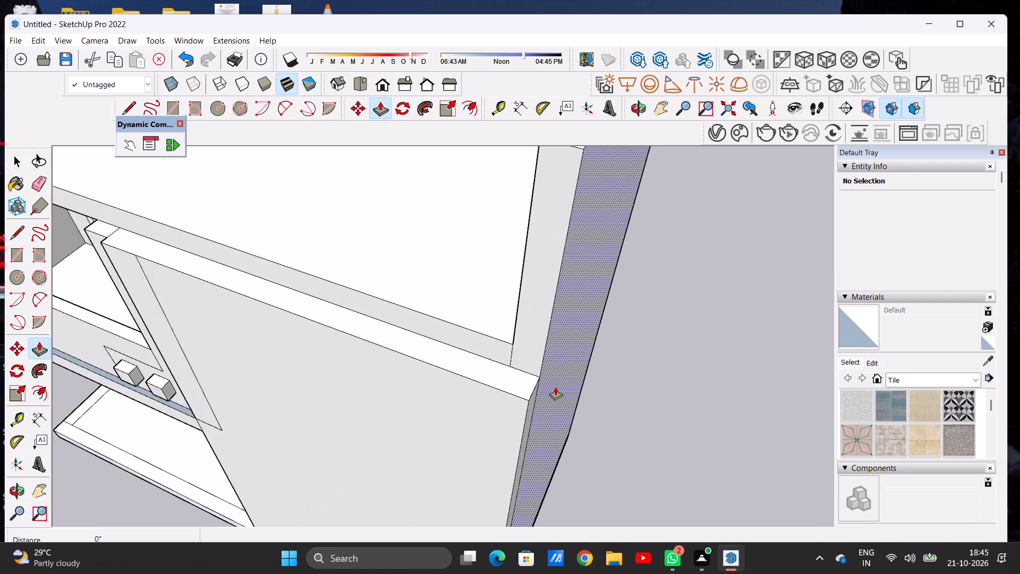
pyautogui.scroll(2, 555, 387)
pyautogui.click(528, 381)
pyautogui.scroll(-12, 536, 301)
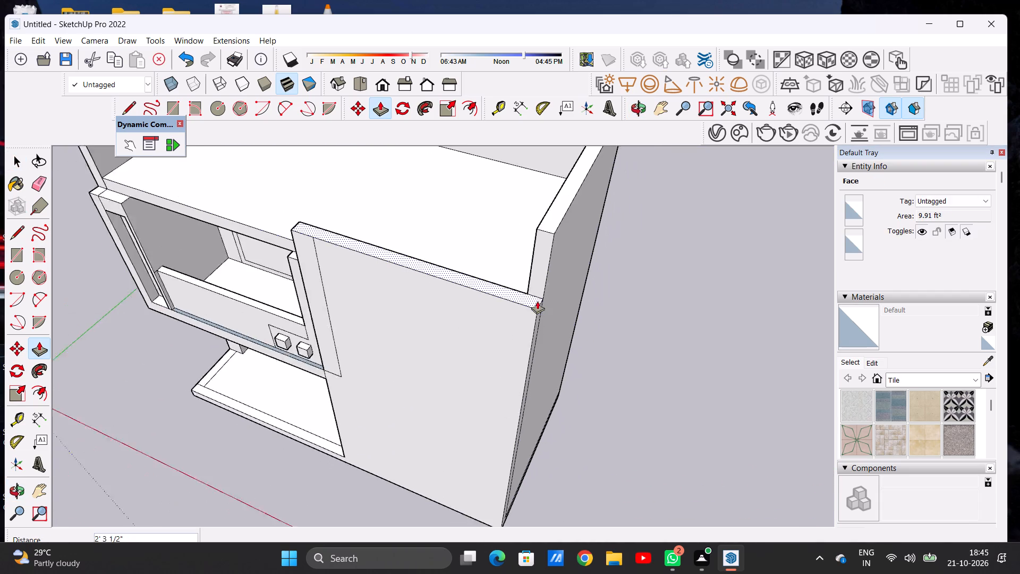
pyautogui.scroll(-2, 537, 301)
pyautogui.scroll(11, 535, 254)
pyautogui.click(581, 244)
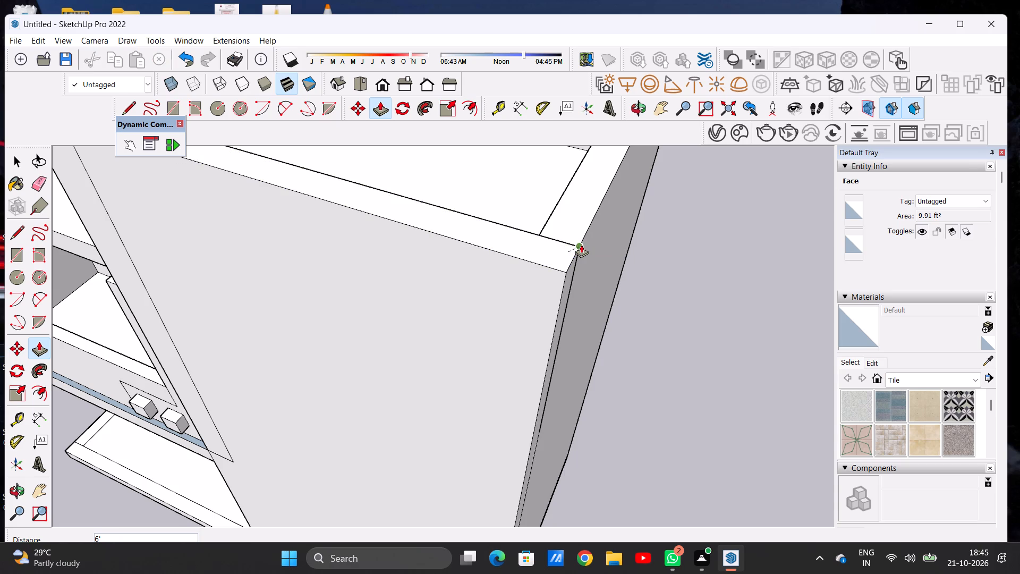
pyautogui.press('space')
# Examine the raised front wall block and the whole building from the front.
pyautogui.scroll(-15, 491, 339)
pyautogui.moveTo(361, 346); pyautogui.dragTo(471, 259, button='middle')
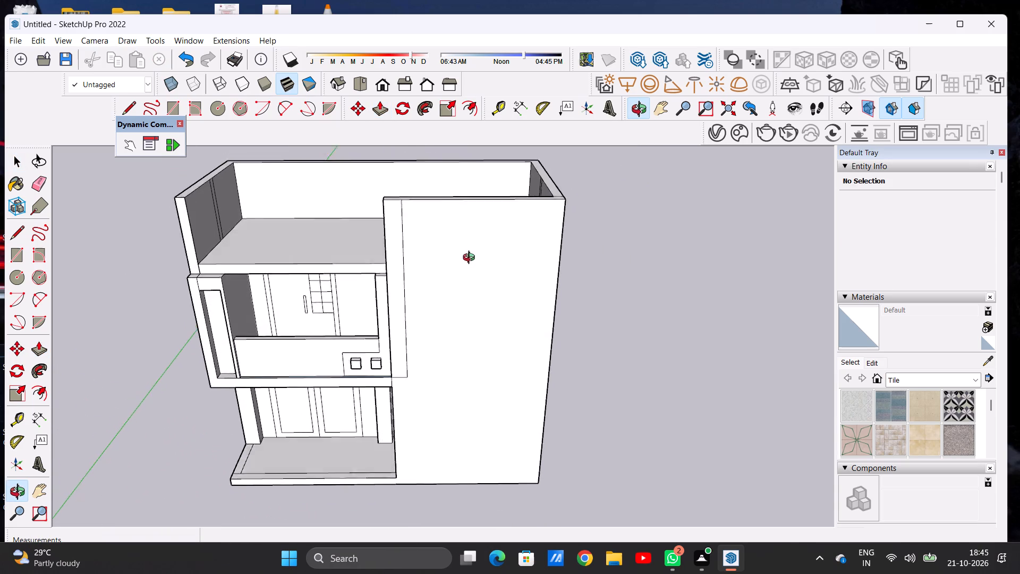
pyautogui.moveTo(471, 259); pyautogui.dragTo(473, 251, button='middle')
pyautogui.scroll(-6, 475, 322)
pyautogui.moveTo(471, 337); pyautogui.dragTo(466, 310, button='middle')
pyautogui.scroll(3, 466, 309)
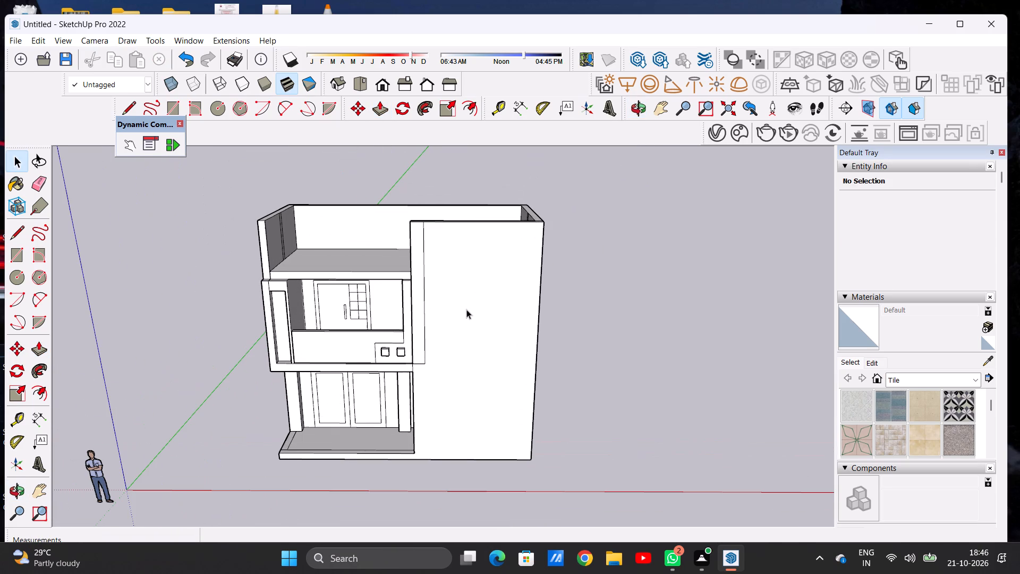
pyautogui.scroll(-3, 442, 288)
pyautogui.scroll(3, 439, 261)
pyautogui.scroll(-1, 439, 260)
pyautogui.scroll(2, 439, 260)
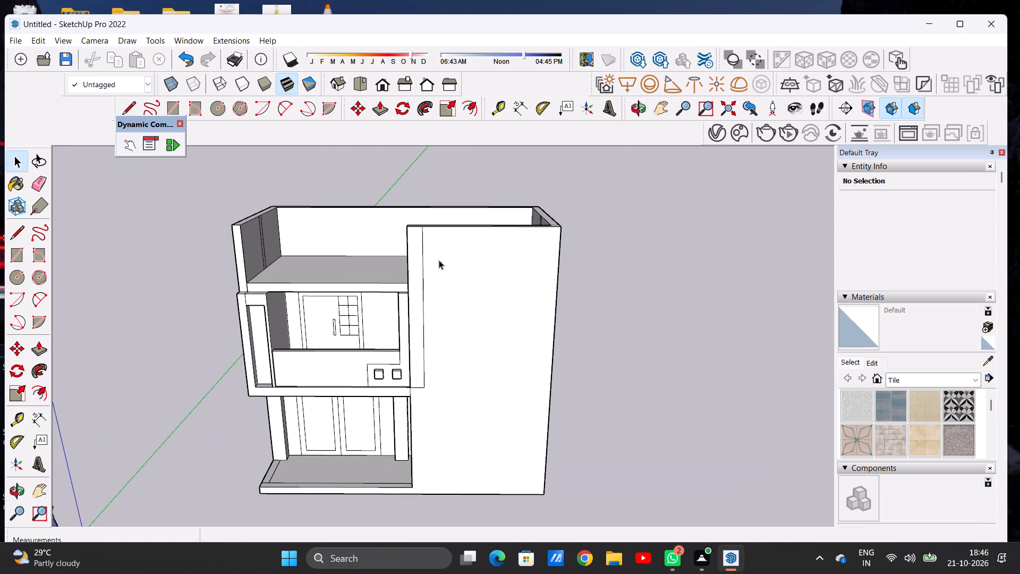
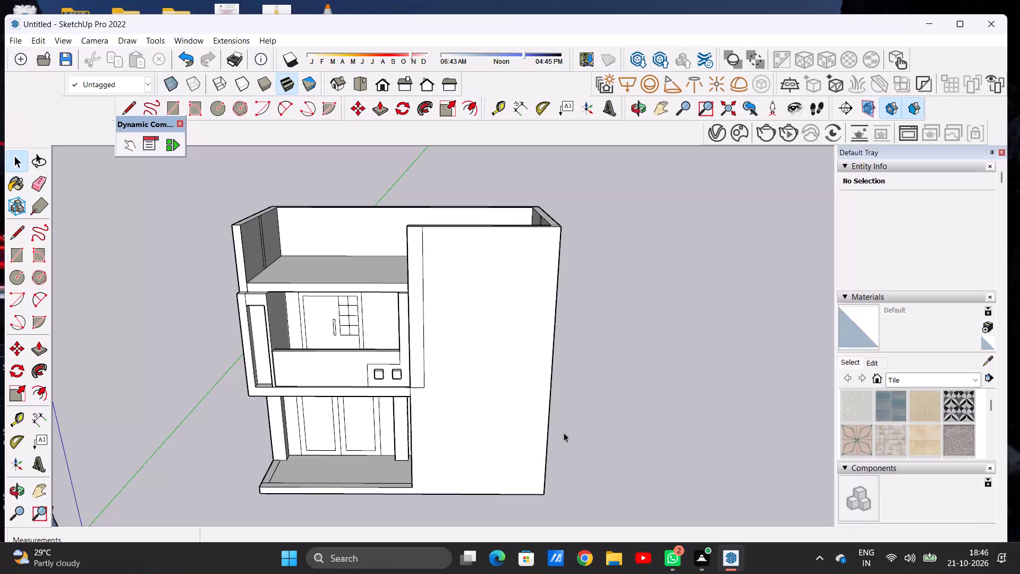
# Examine the front facade, balcony and raised roof walls of the building from the front and the side.
pyautogui.scroll(-7, 559, 397)
pyautogui.scroll(7, 524, 390)
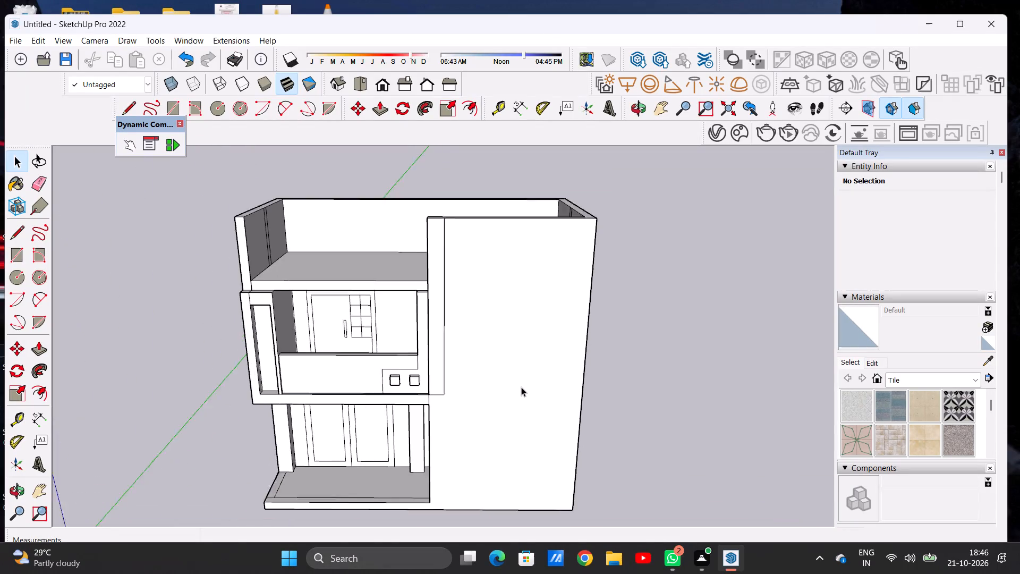
pyautogui.scroll(1, 521, 387)
pyautogui.moveTo(500, 366); pyautogui.dragTo(576, 318, button='middle')
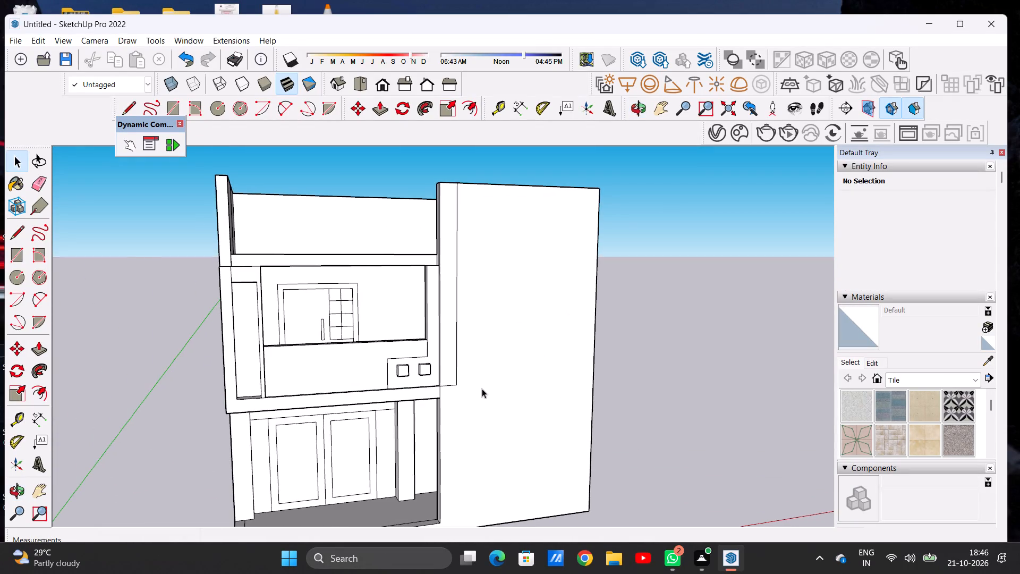
pyautogui.scroll(-6, 481, 393)
pyautogui.moveTo(405, 411); pyautogui.dragTo(353, 400, button='middle')
pyautogui.scroll(1, 384, 349)
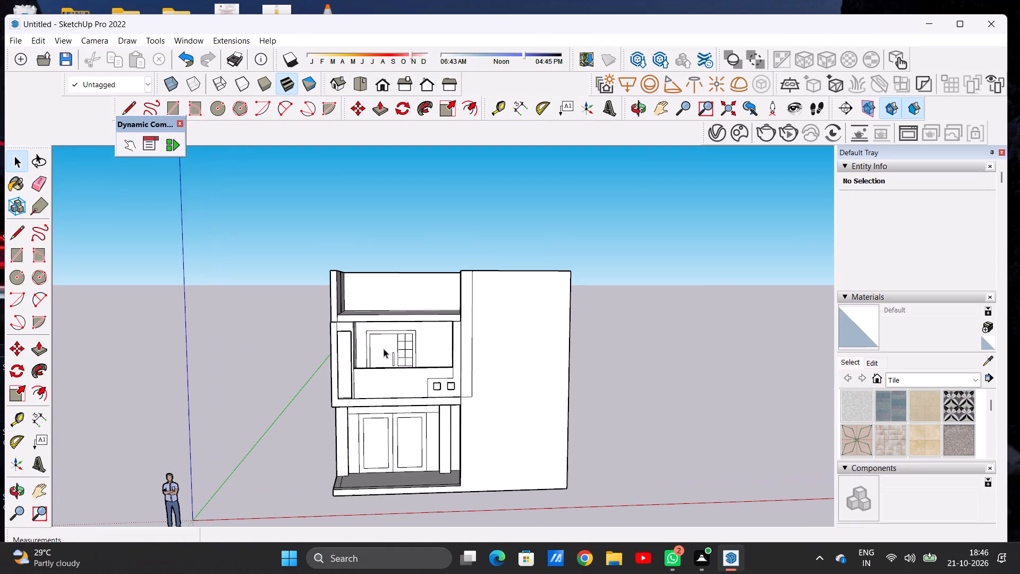
pyautogui.scroll(-6, 378, 349)
pyautogui.scroll(2, 396, 353)
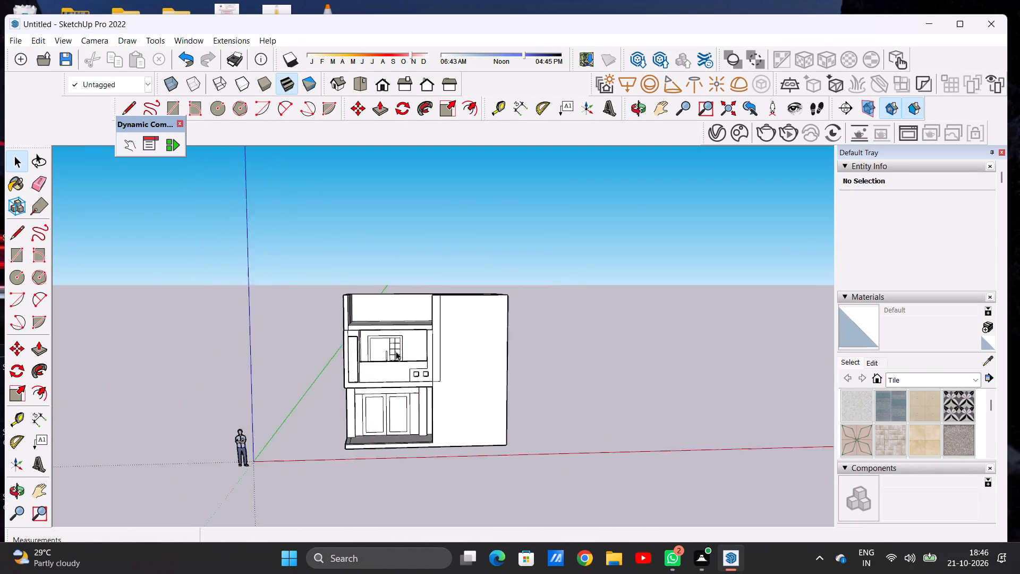
pyautogui.scroll(4, 396, 351)
pyautogui.moveTo(422, 305); pyautogui.dragTo(419, 289, button='middle')
pyautogui.scroll(6, 438, 333)
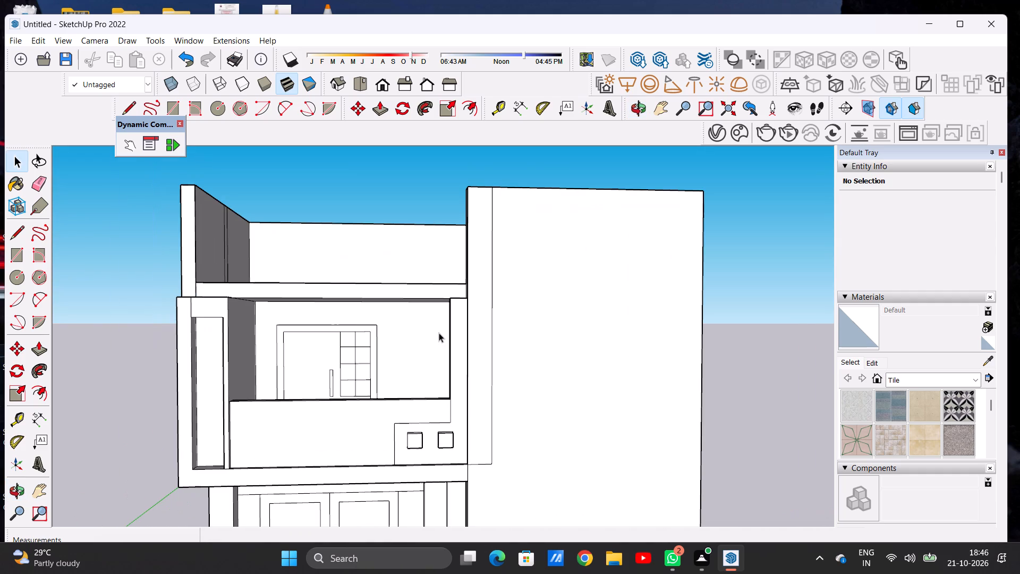
pyautogui.scroll(-6, 479, 260)
pyautogui.moveTo(254, 293); pyautogui.dragTo(515, 329, button='middle')
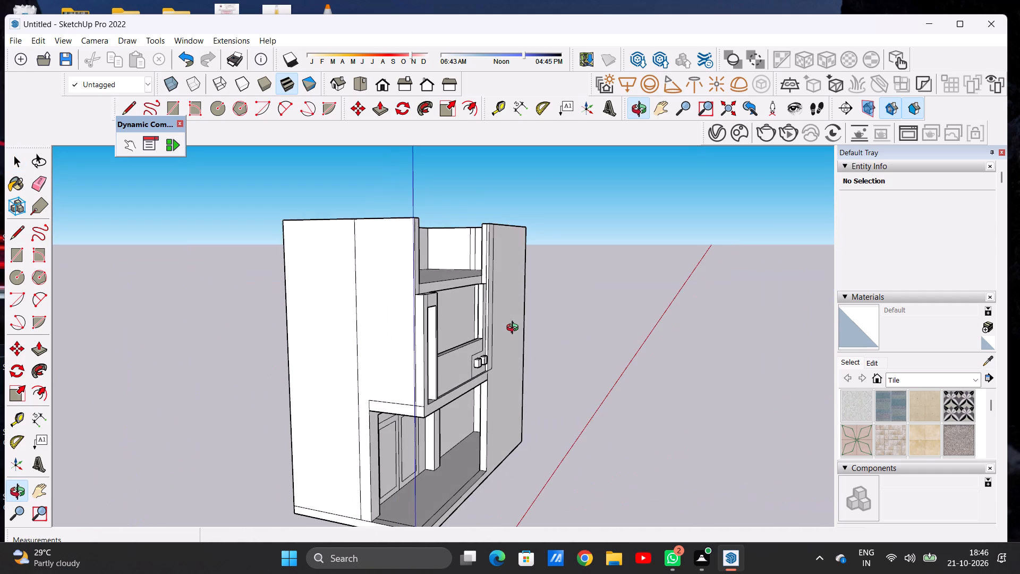
pyautogui.moveTo(515, 329); pyautogui.dragTo(310, 330, button='middle')
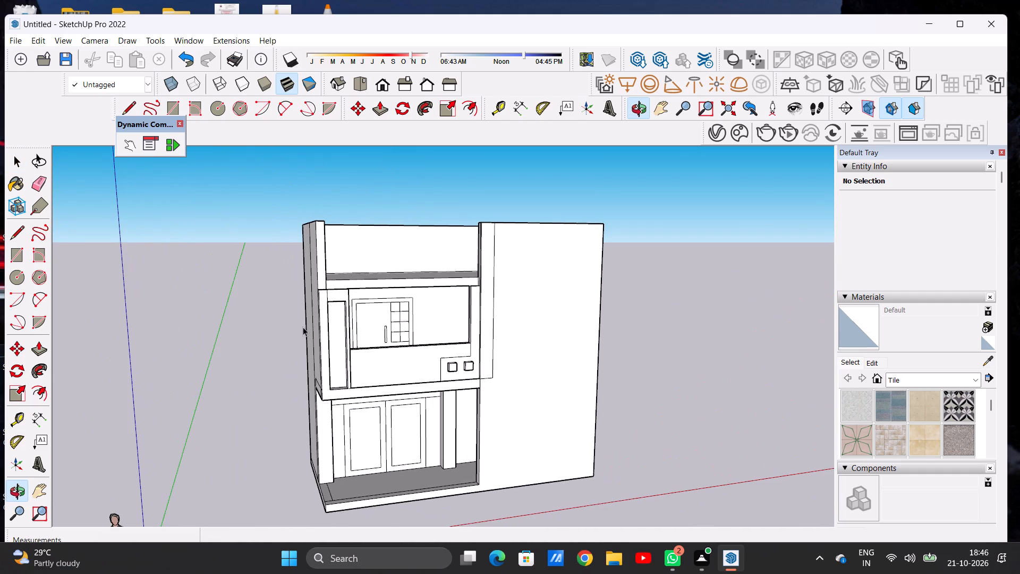
pyautogui.scroll(-5, 376, 311)
pyautogui.moveTo(460, 313); pyautogui.dragTo(361, 313, button='middle')
pyautogui.scroll(10, 354, 300)
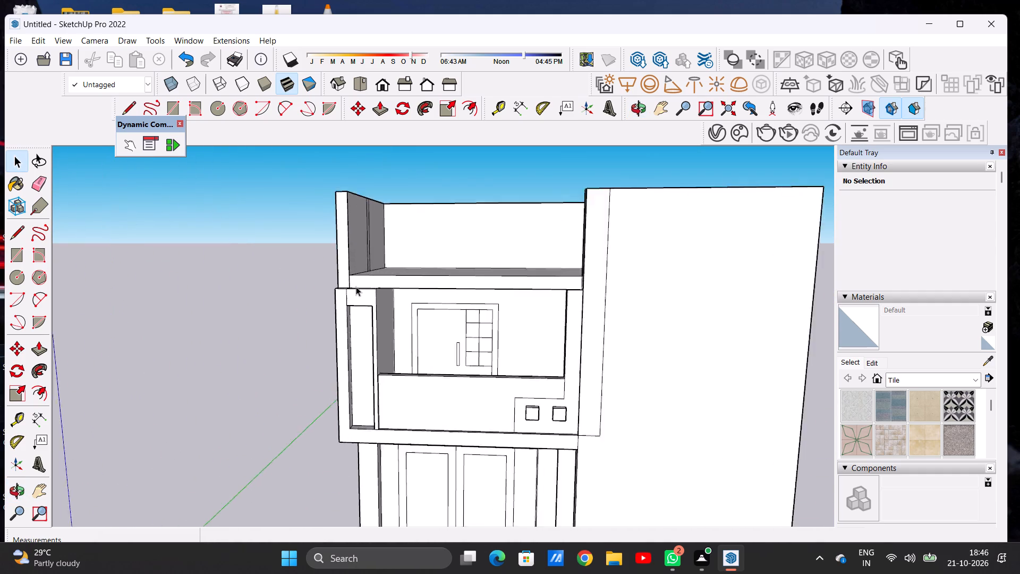
# Erase the stray vertical line on the roof slab's front face, beside the raised side wall above the corner pier.
pyautogui.scroll(2, 356, 286)
pyautogui.moveTo(358, 304); pyautogui.dragTo(392, 374, button='middle')
pyautogui.scroll(7, 361, 266)
pyautogui.scroll(8, 317, 349)
pyautogui.scroll(2, 371, 366)
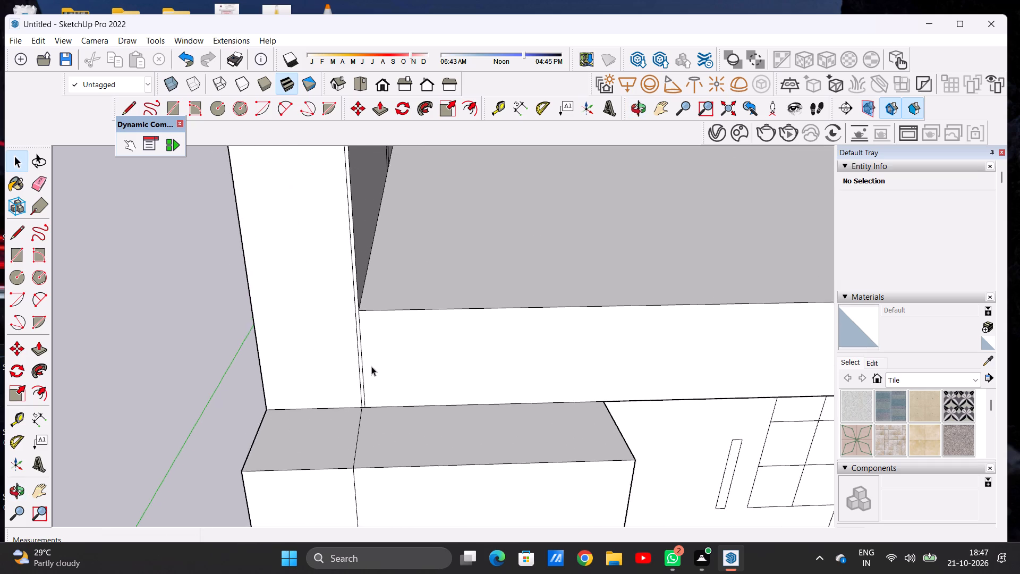
pyautogui.scroll(4, 371, 366)
pyautogui.scroll(-15, 353, 361)
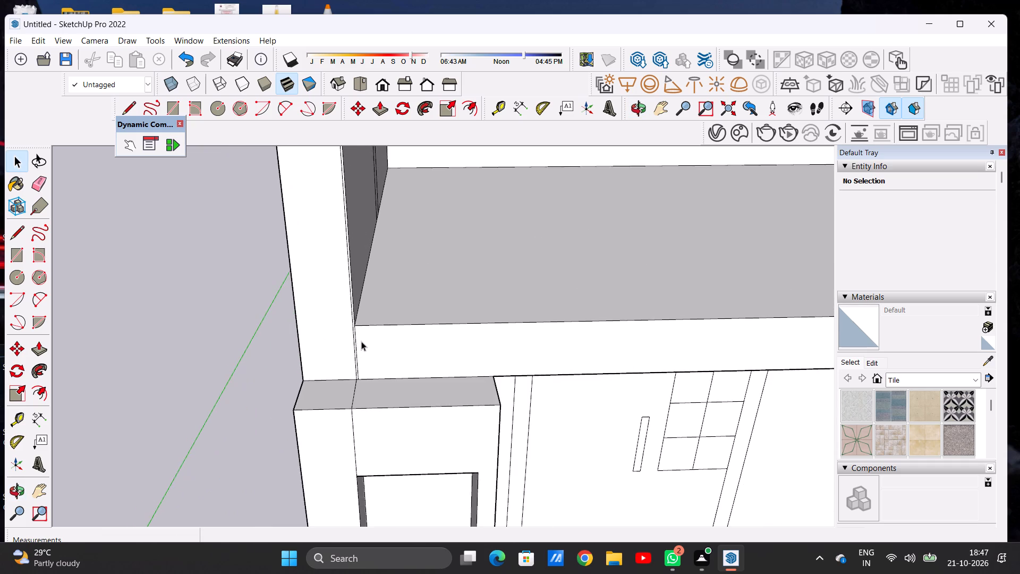
pyautogui.scroll(-10, 361, 341)
pyautogui.scroll(18, 359, 348)
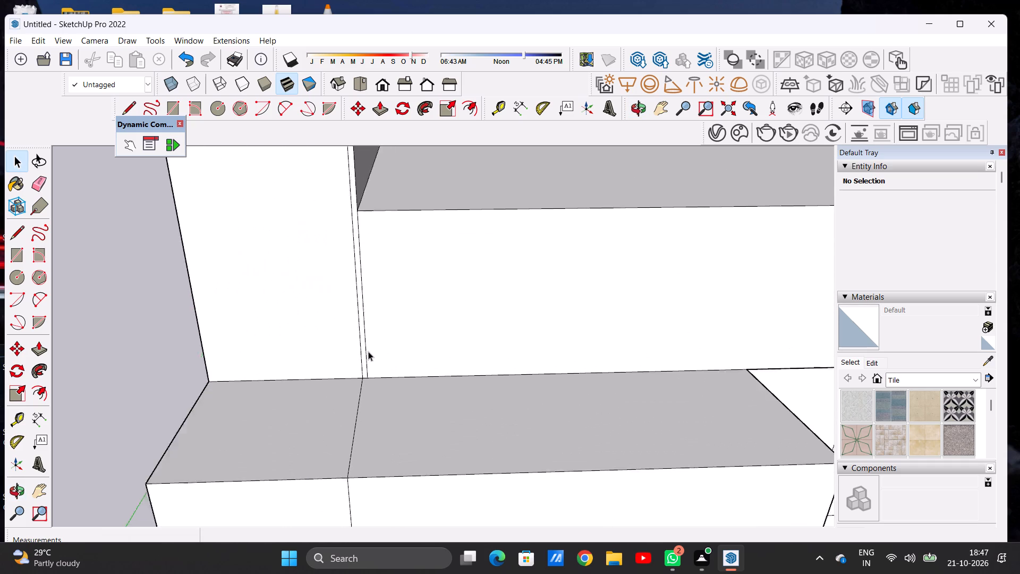
pyautogui.scroll(9, 368, 351)
pyautogui.press('e')
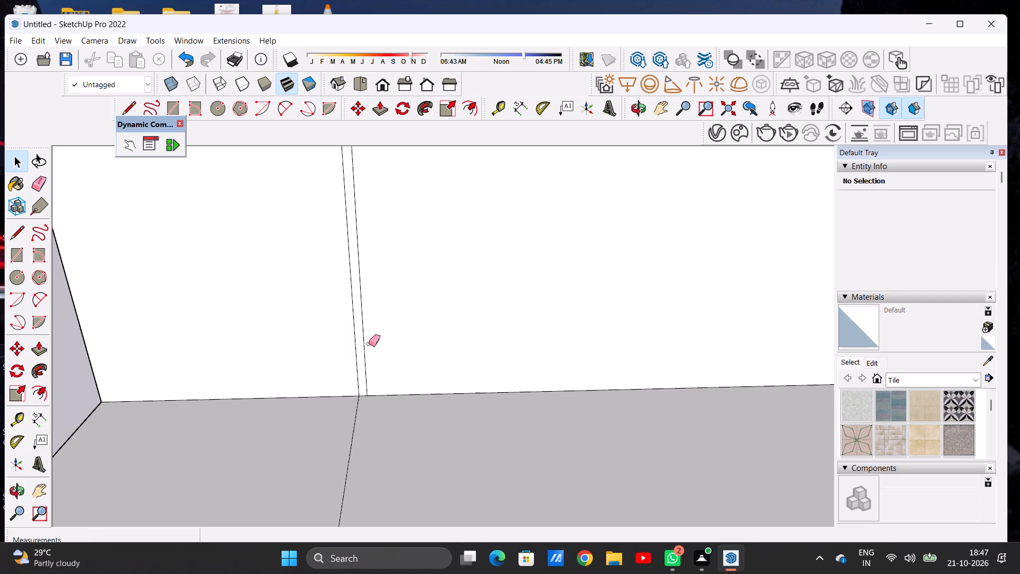
pyautogui.click(365, 350)
pyautogui.press('space')
pyautogui.scroll(-12, 364, 349)
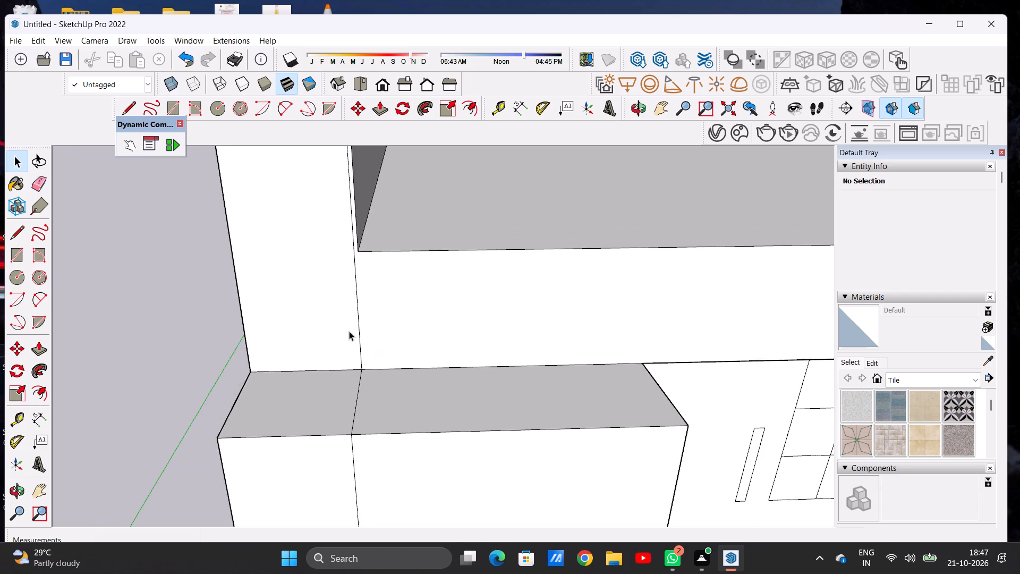
# Examine the whole building from the front and all the way around its sides and back.
pyautogui.scroll(-13, 349, 331)
pyautogui.scroll(1, 360, 310)
pyautogui.scroll(-18, 354, 307)
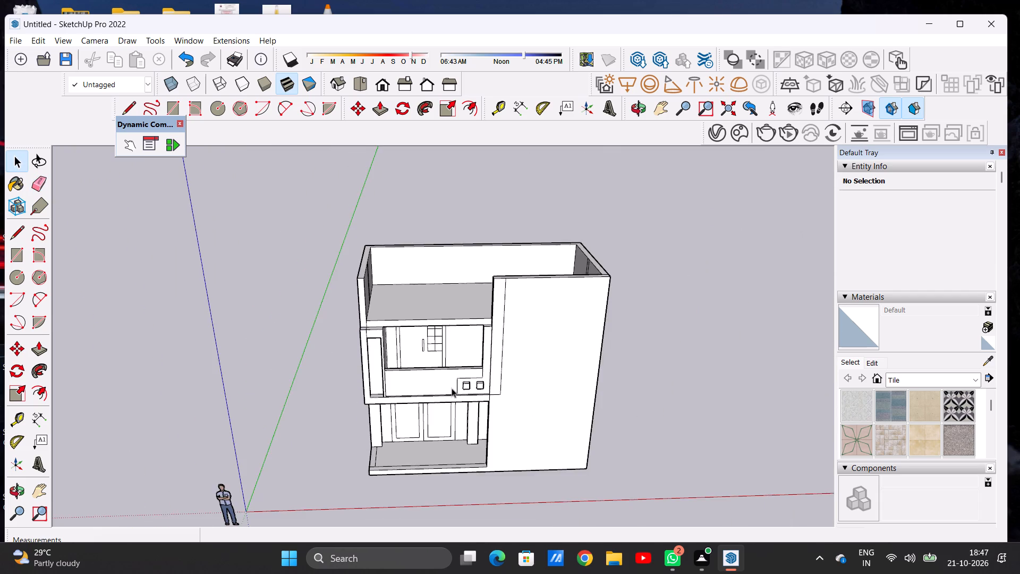
pyautogui.moveTo(449, 383); pyautogui.dragTo(440, 279, button='middle')
pyautogui.scroll(6, 388, 371)
pyautogui.scroll(-1, 388, 371)
pyautogui.scroll(1, 388, 371)
pyautogui.scroll(-7, 388, 371)
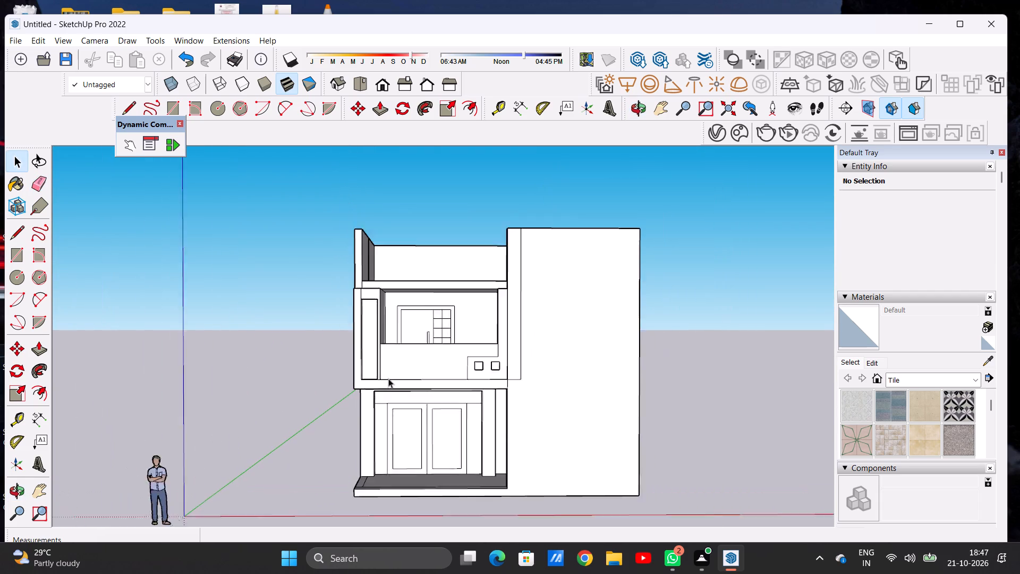
pyautogui.scroll(-2, 388, 378)
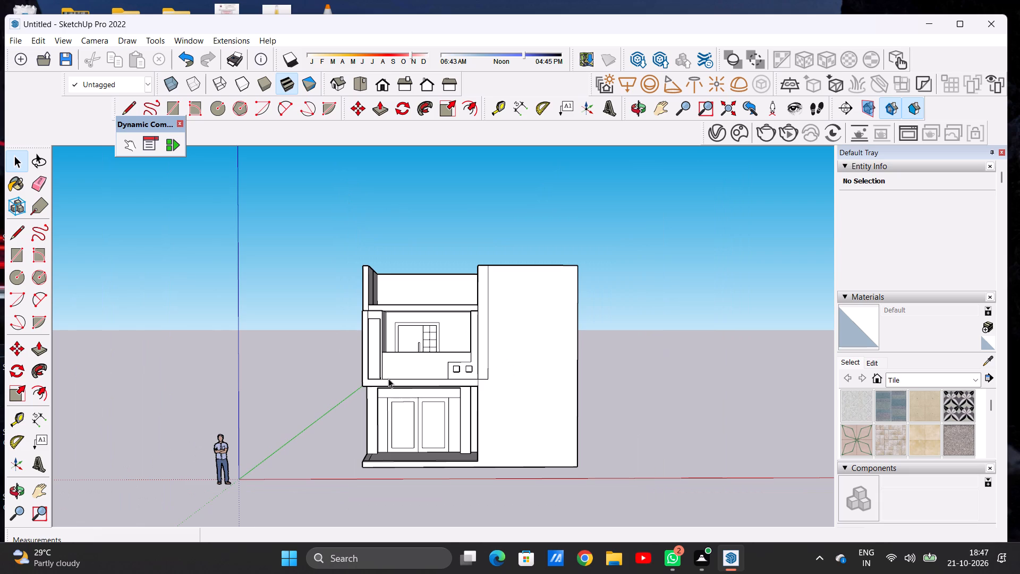
pyautogui.scroll(1, 388, 378)
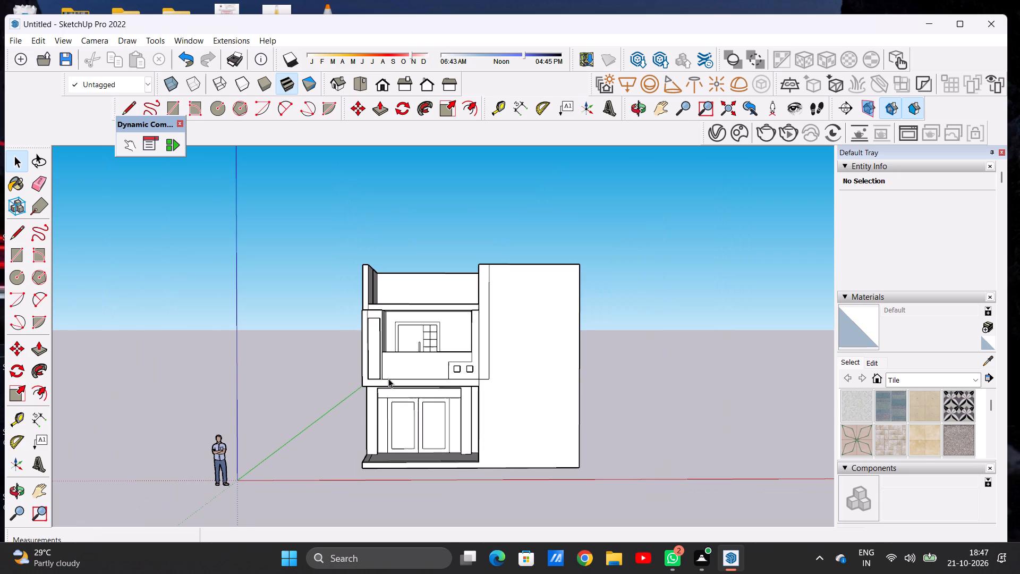
pyautogui.scroll(-4, 388, 378)
pyautogui.scroll(6, 398, 384)
pyautogui.scroll(2, 448, 382)
pyautogui.scroll(-3, 437, 376)
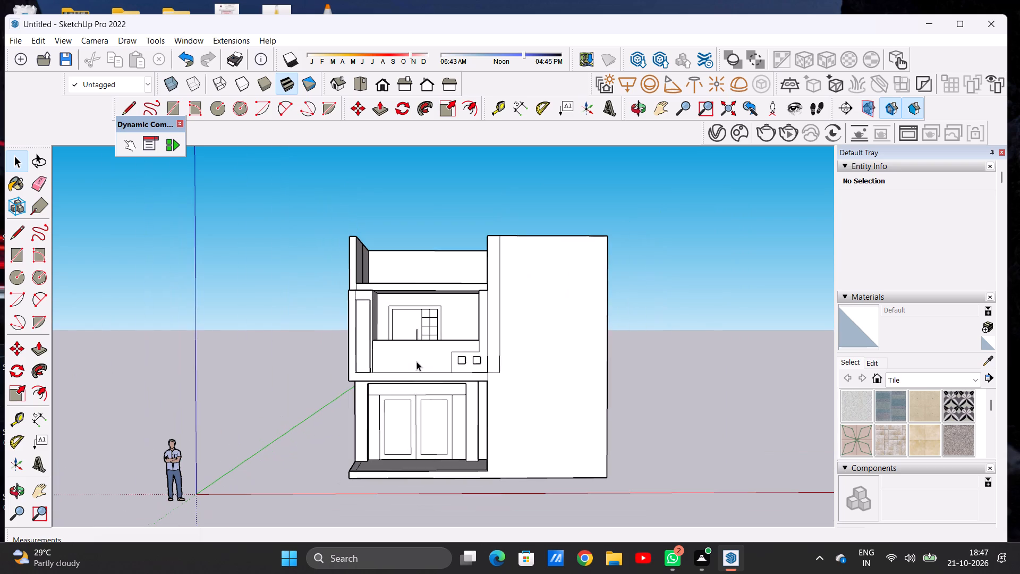
pyautogui.moveTo(593, 359); pyautogui.dragTo(193, 387, button='middle')
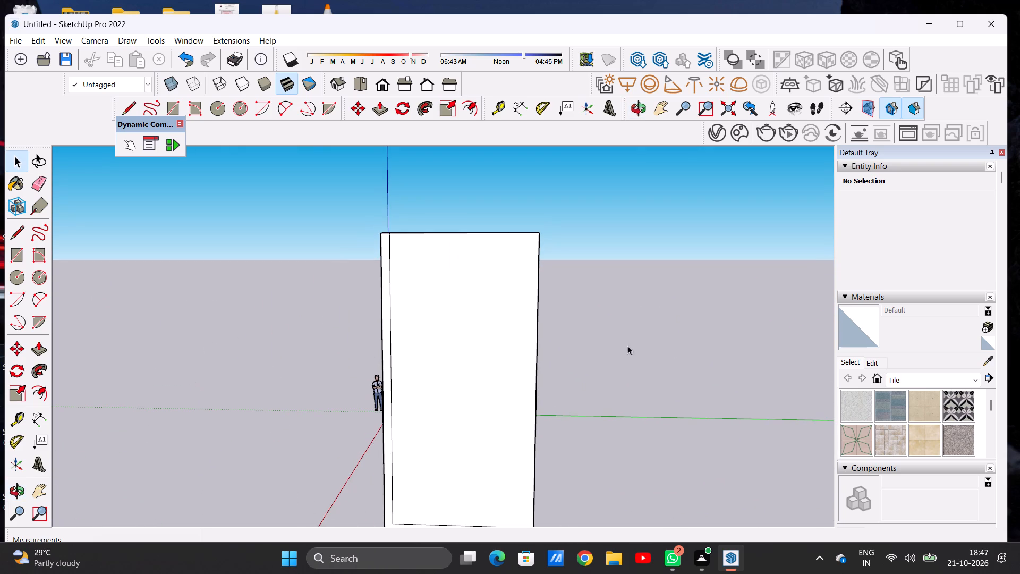
pyautogui.moveTo(650, 354); pyautogui.dragTo(309, 378, button='middle')
pyautogui.moveTo(628, 344); pyautogui.dragTo(329, 377, button='middle')
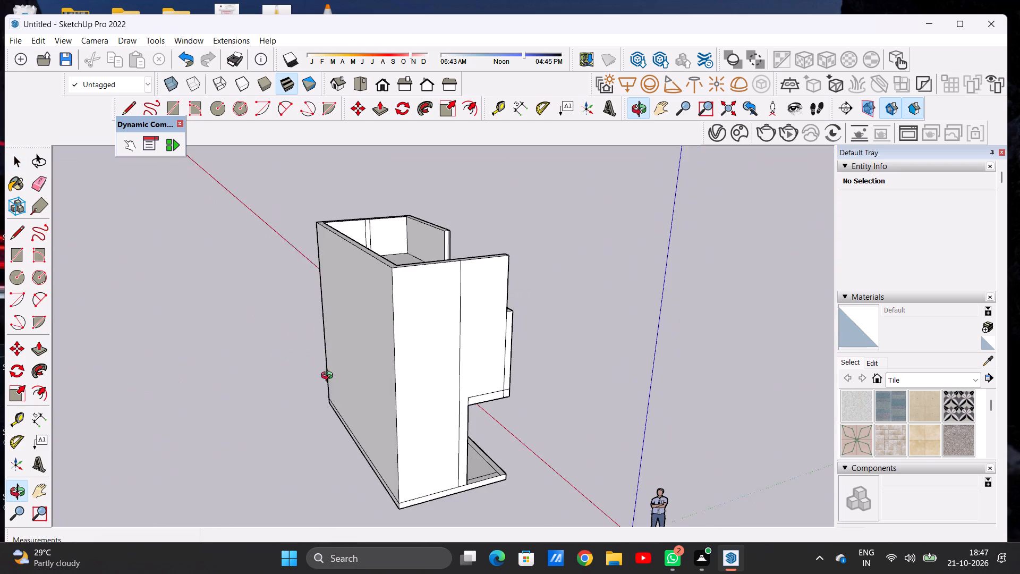
pyautogui.moveTo(329, 377); pyautogui.dragTo(322, 377, button='middle')
pyautogui.moveTo(771, 350); pyautogui.dragTo(288, 325, button='middle')
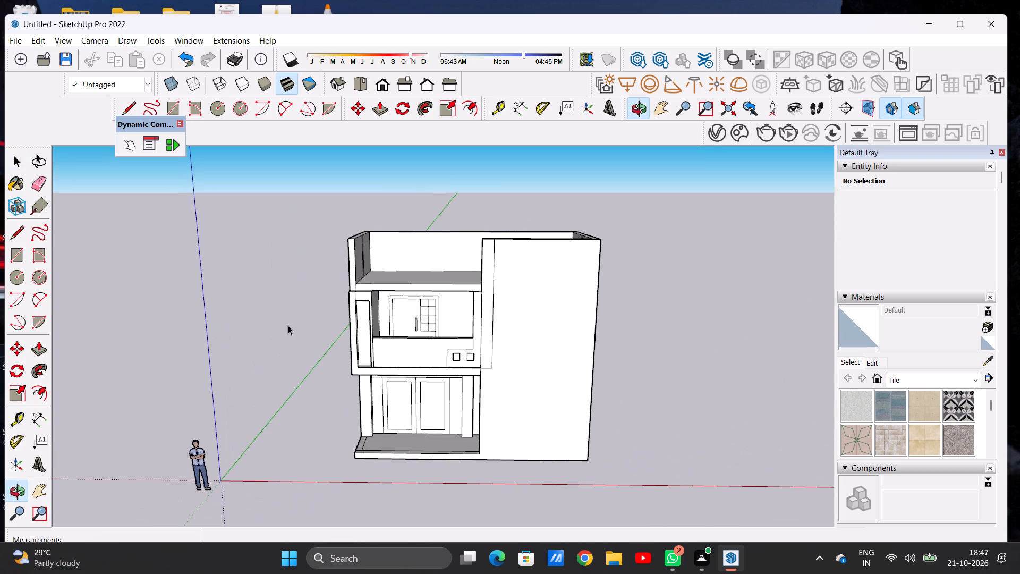
pyautogui.scroll(-2, 454, 364)
pyautogui.scroll(5, 464, 409)
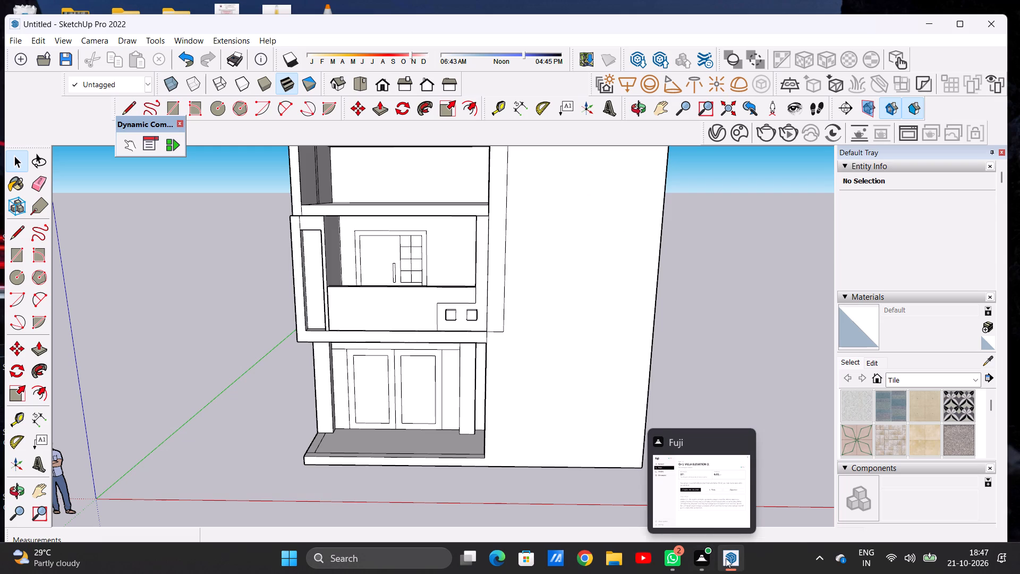
# Check the villa elevation page in the Fuji window and examine the building's front and balcony parapet.
pyautogui.click(724, 517)
pyautogui.scroll(-4, 497, 399)
pyautogui.scroll(4, 500, 399)
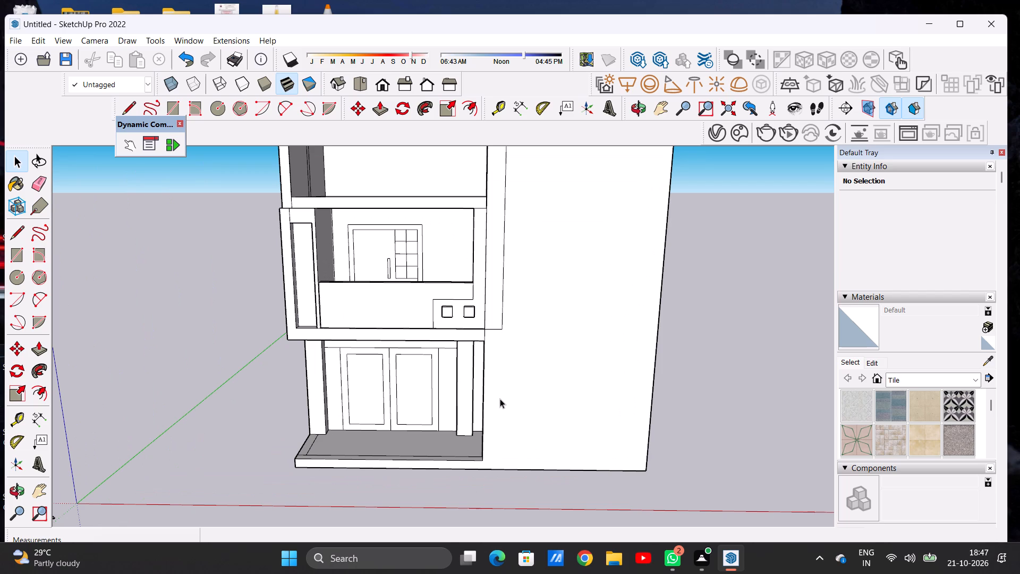
pyautogui.scroll(-8, 403, 353)
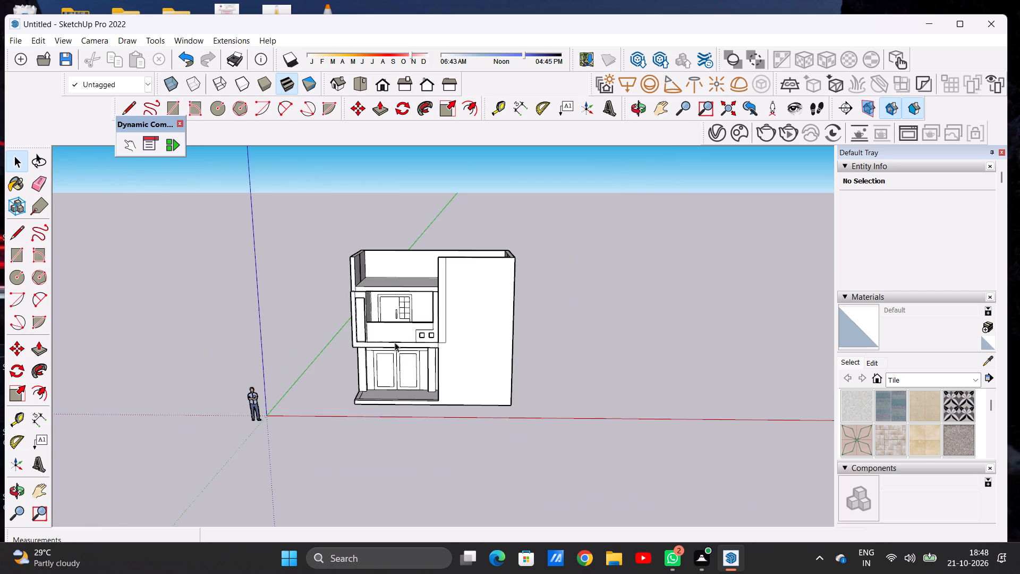
pyautogui.scroll(7, 395, 335)
pyautogui.scroll(-4, 396, 387)
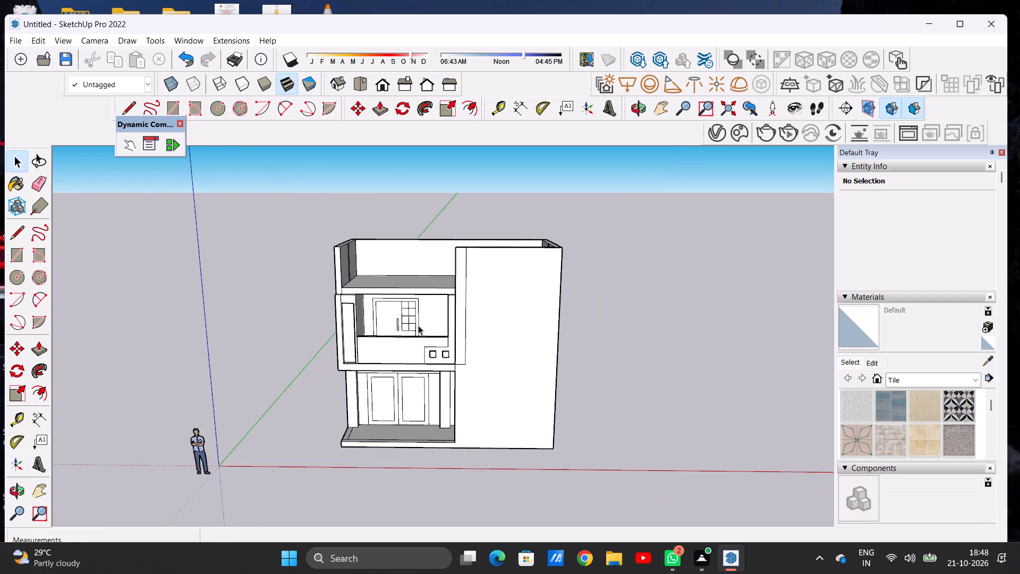
pyautogui.scroll(6, 416, 309)
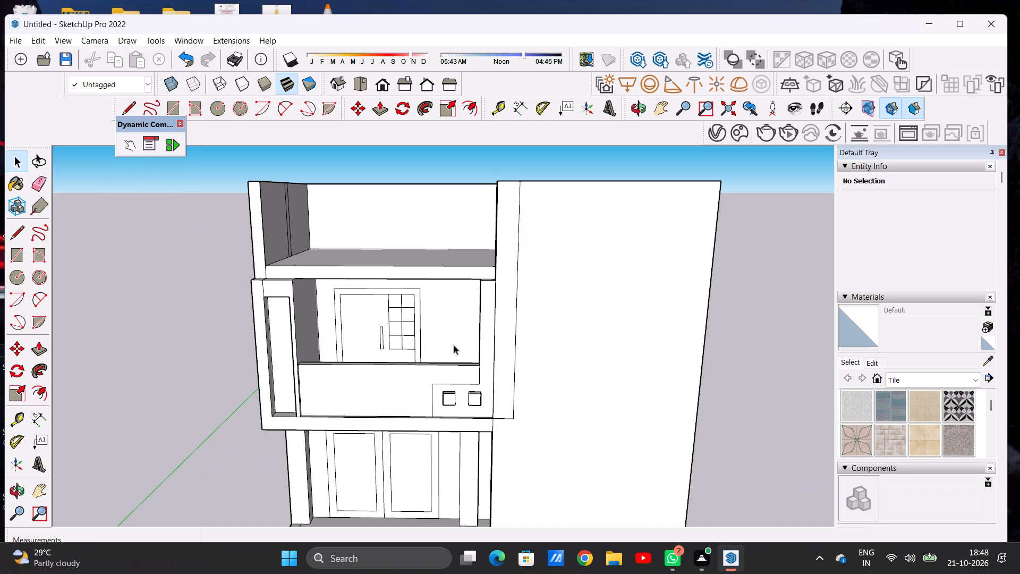
pyautogui.scroll(6, 453, 404)
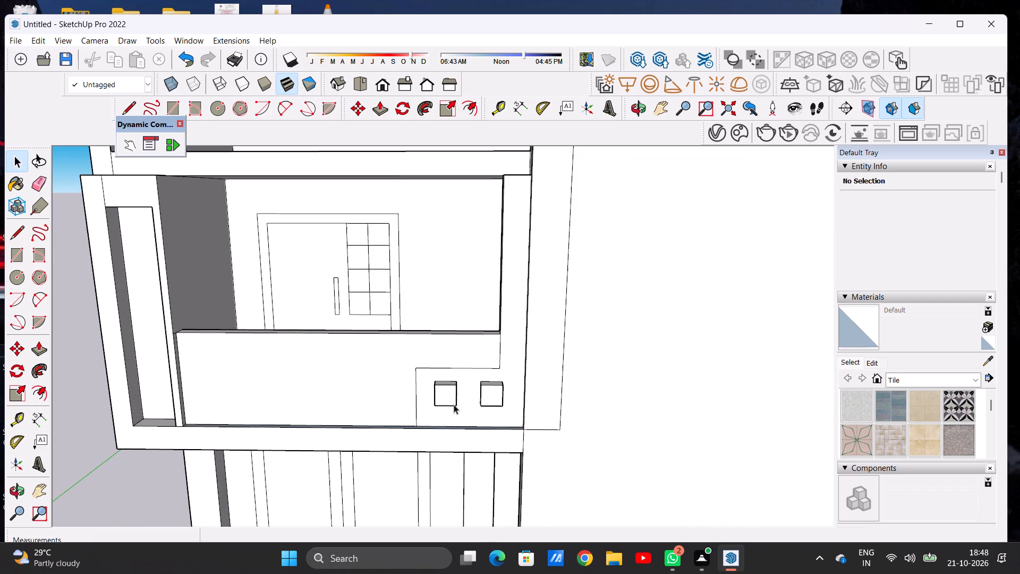
pyautogui.scroll(-6, 473, 416)
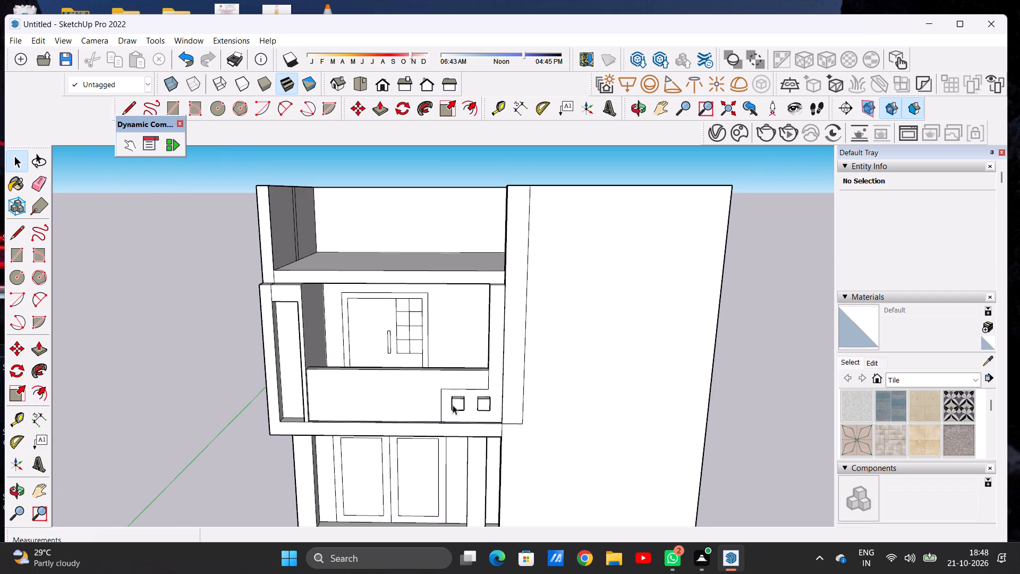
# Draw a circle of about 1 5/16" radius on the balcony opening's inner side face, just above the parapet's end.
pyautogui.moveTo(360, 384); pyautogui.dragTo(570, 399, button='middle')
pyautogui.scroll(7, 528, 359)
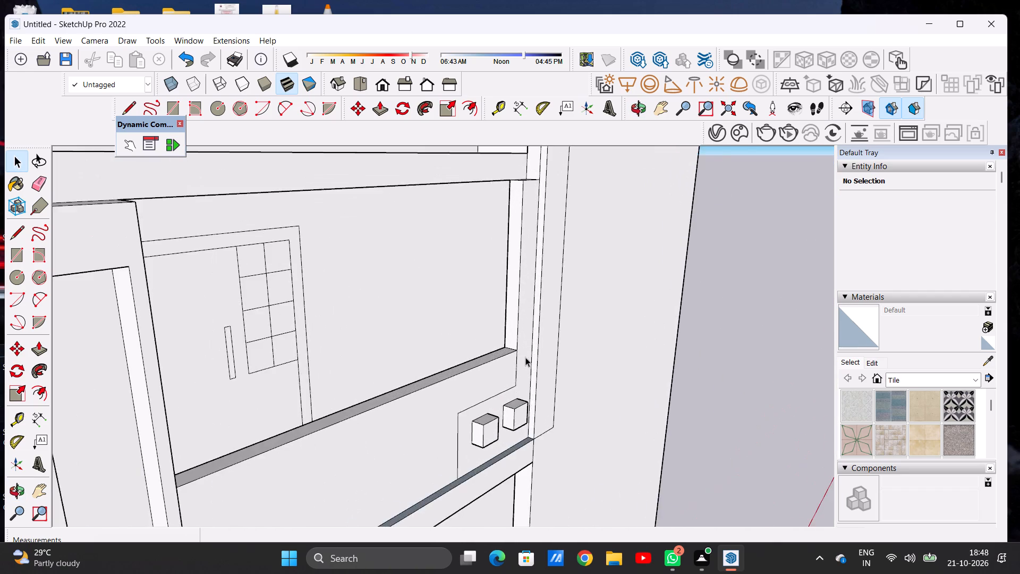
pyautogui.scroll(3, 519, 350)
pyautogui.scroll(-1, 519, 350)
pyautogui.scroll(4, 519, 350)
pyautogui.scroll(-1, 502, 348)
pyautogui.scroll(7, 502, 347)
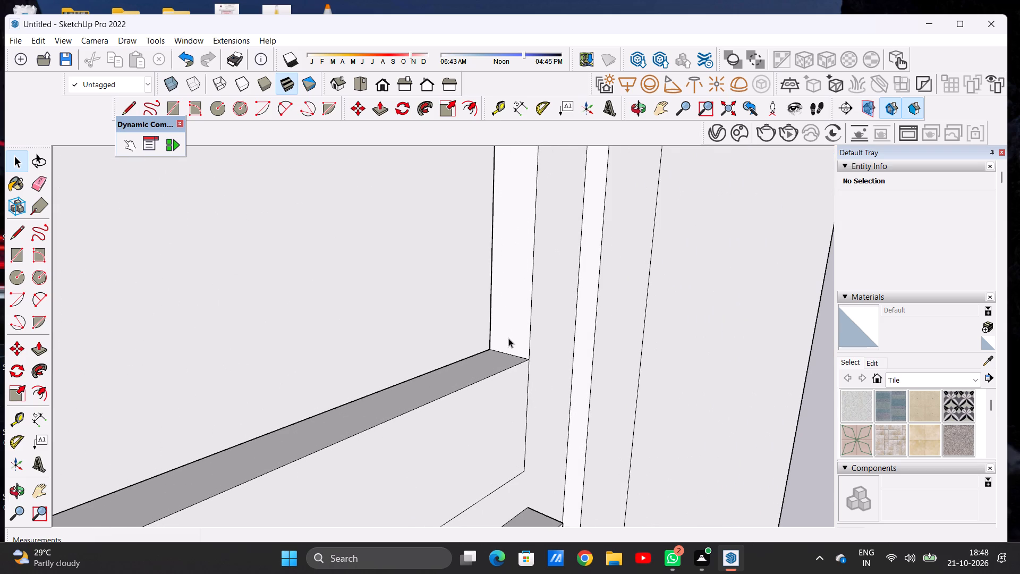
pyautogui.press('c')
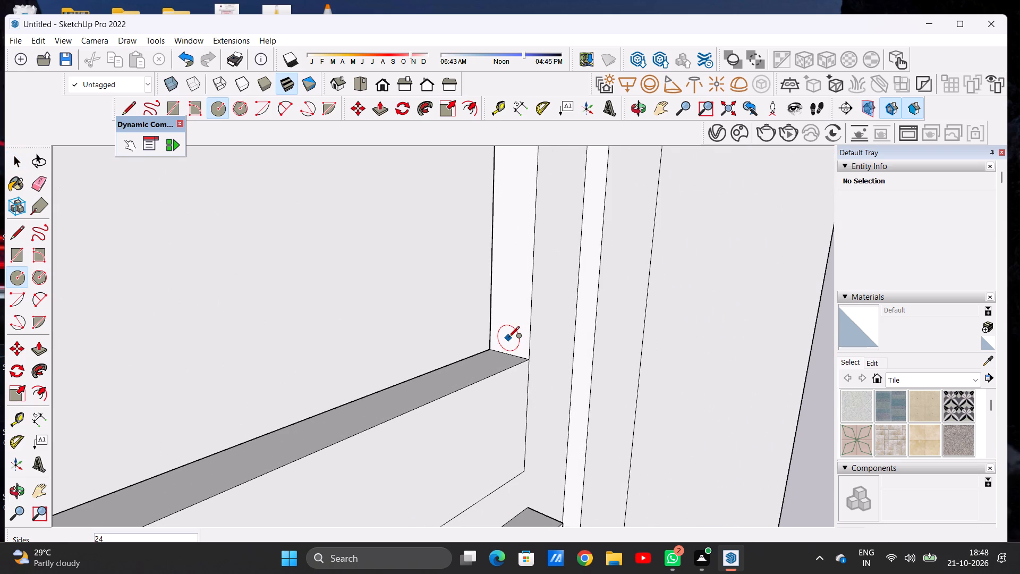
pyautogui.click(508, 338)
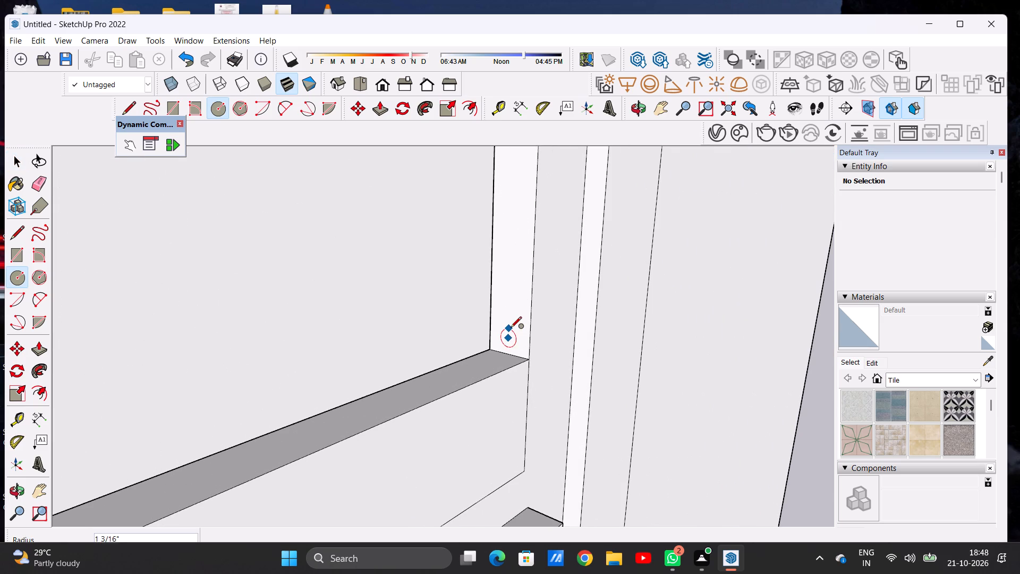
pyautogui.click(513, 328)
pyautogui.press('space')
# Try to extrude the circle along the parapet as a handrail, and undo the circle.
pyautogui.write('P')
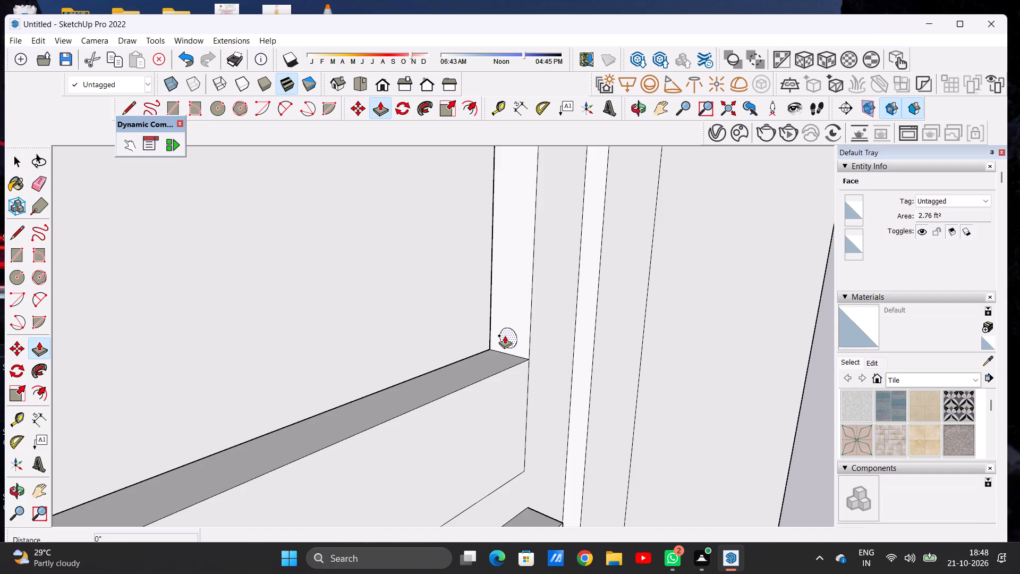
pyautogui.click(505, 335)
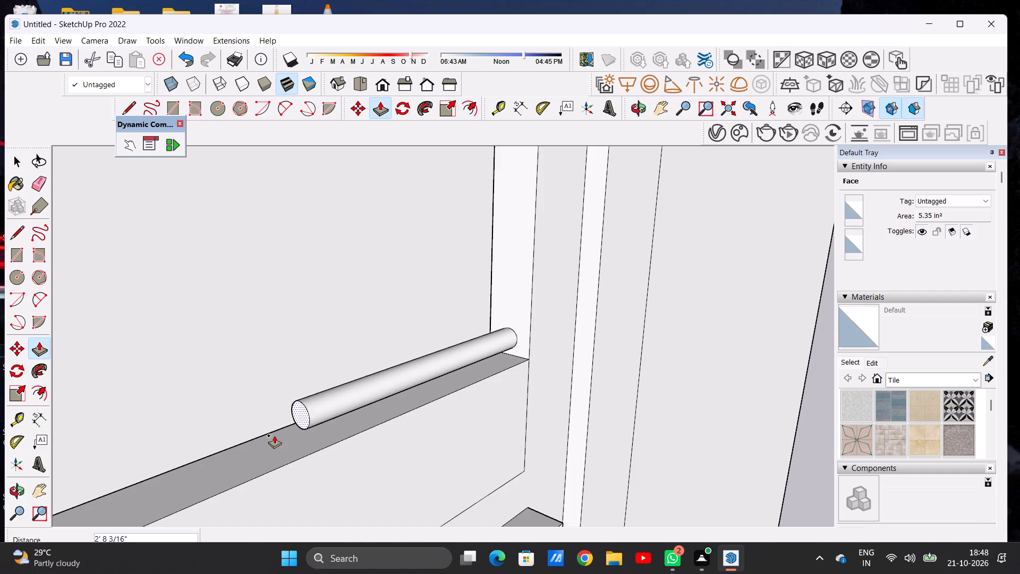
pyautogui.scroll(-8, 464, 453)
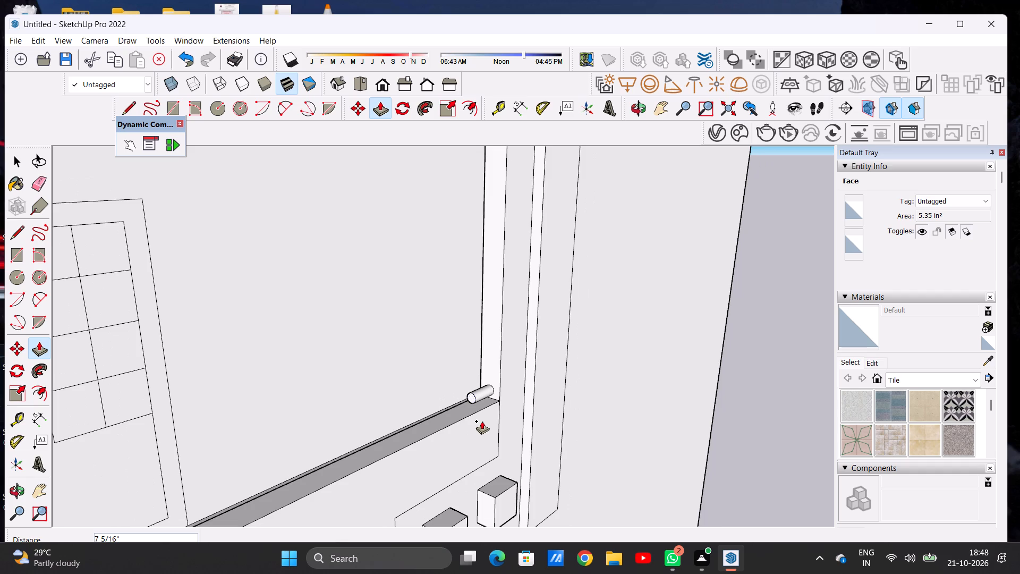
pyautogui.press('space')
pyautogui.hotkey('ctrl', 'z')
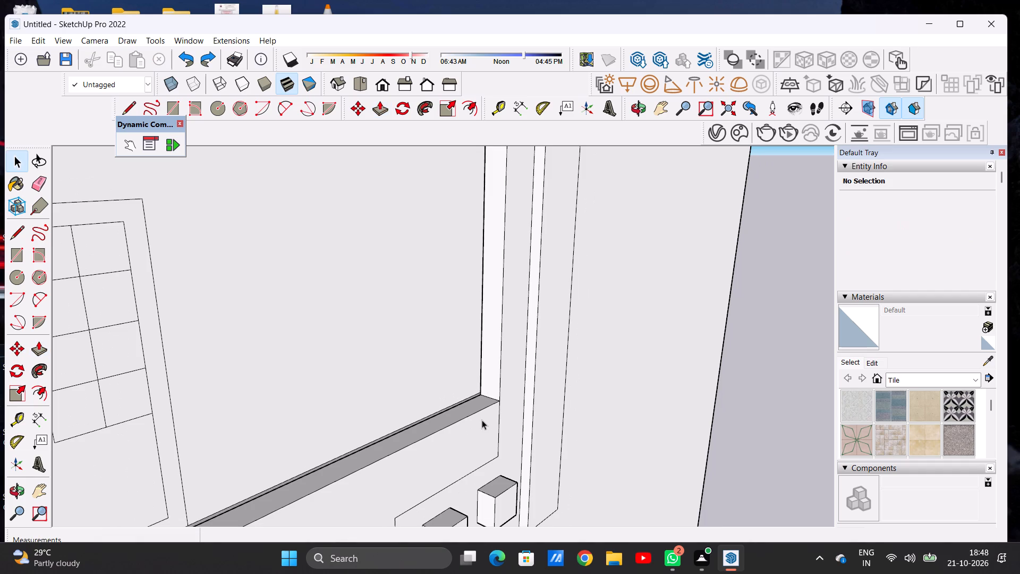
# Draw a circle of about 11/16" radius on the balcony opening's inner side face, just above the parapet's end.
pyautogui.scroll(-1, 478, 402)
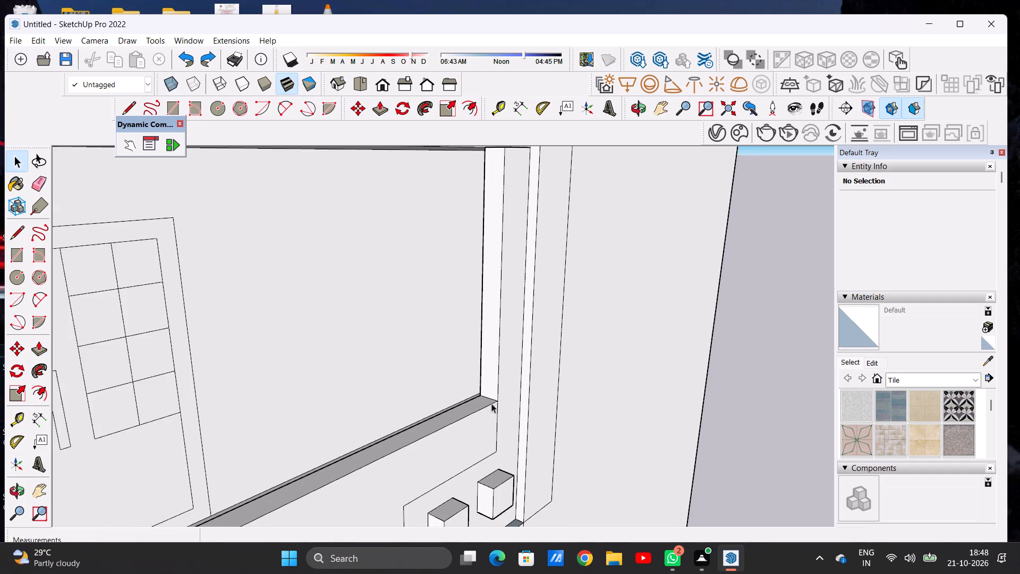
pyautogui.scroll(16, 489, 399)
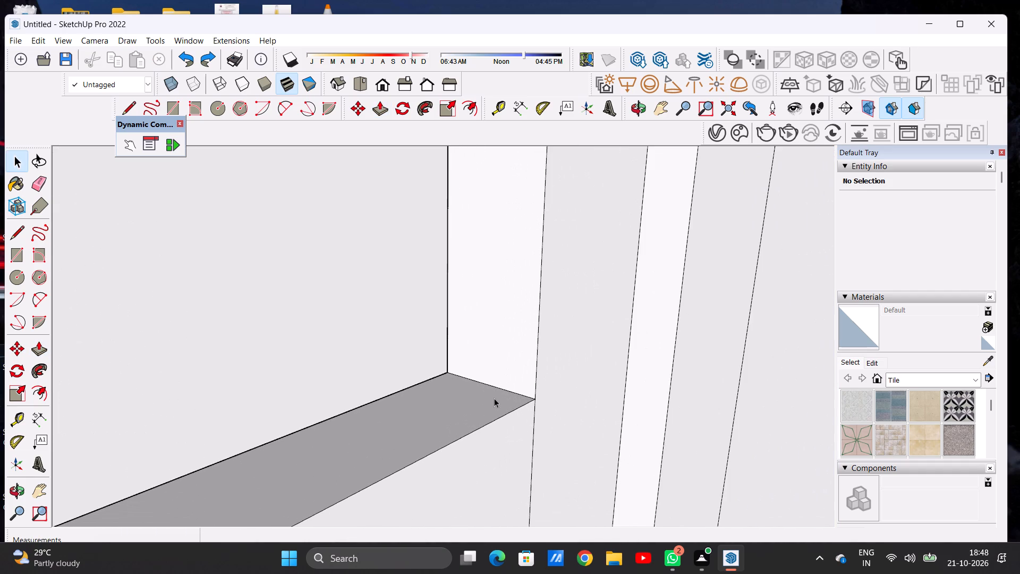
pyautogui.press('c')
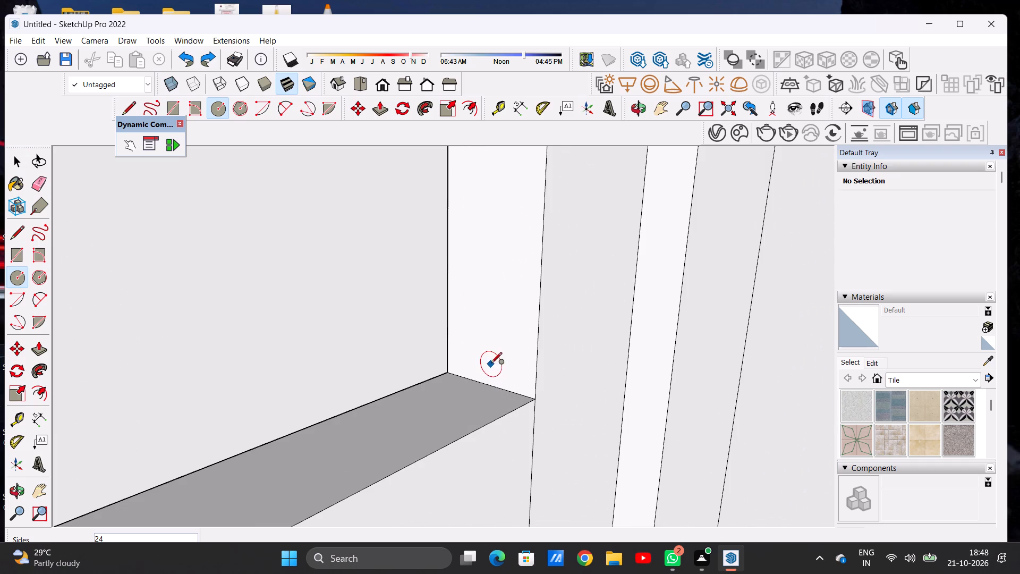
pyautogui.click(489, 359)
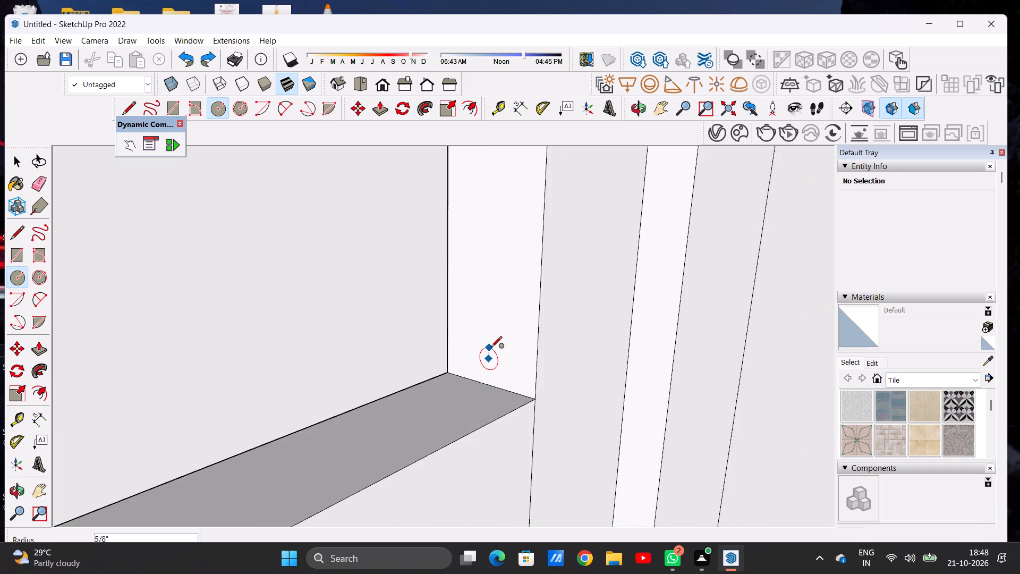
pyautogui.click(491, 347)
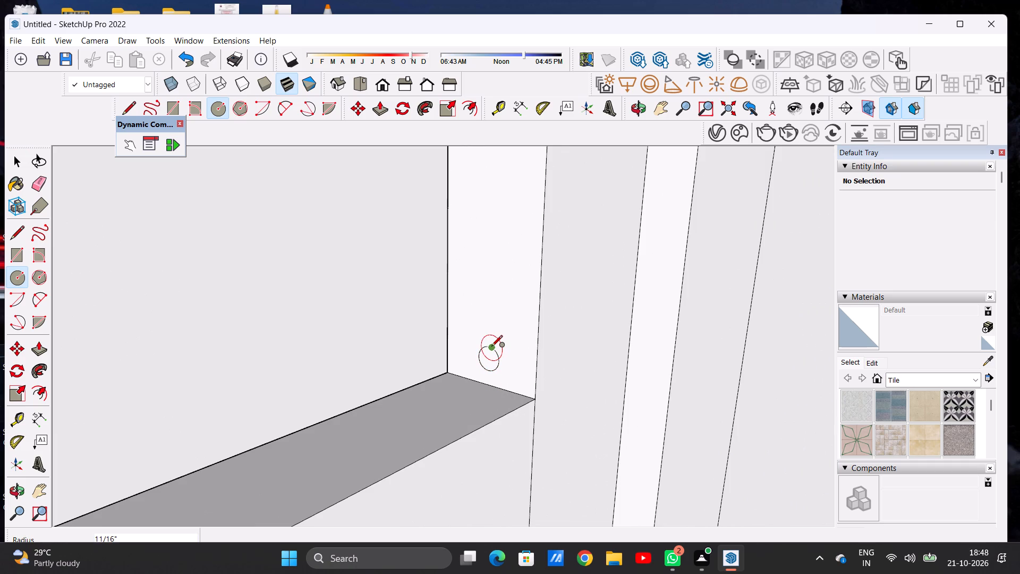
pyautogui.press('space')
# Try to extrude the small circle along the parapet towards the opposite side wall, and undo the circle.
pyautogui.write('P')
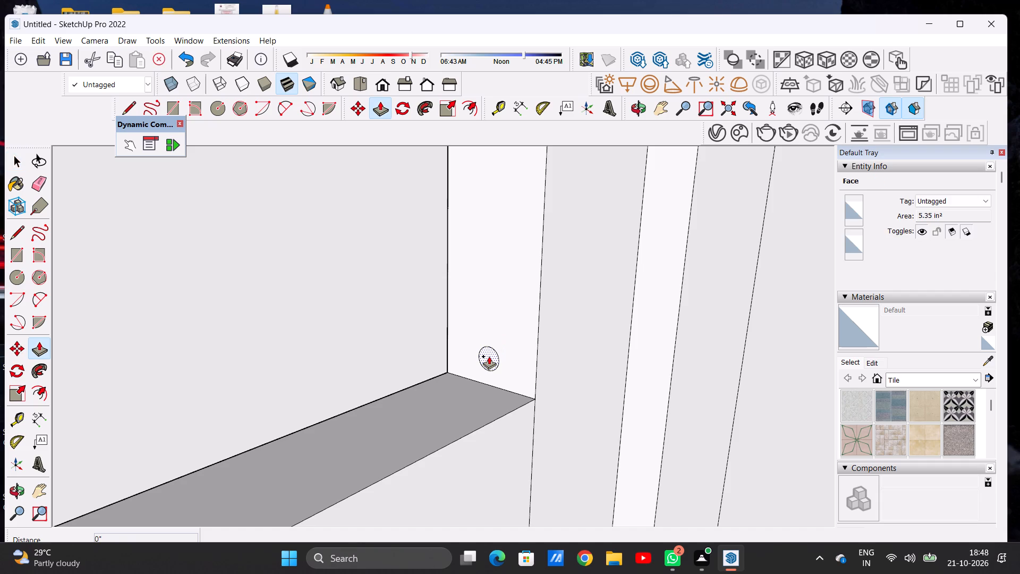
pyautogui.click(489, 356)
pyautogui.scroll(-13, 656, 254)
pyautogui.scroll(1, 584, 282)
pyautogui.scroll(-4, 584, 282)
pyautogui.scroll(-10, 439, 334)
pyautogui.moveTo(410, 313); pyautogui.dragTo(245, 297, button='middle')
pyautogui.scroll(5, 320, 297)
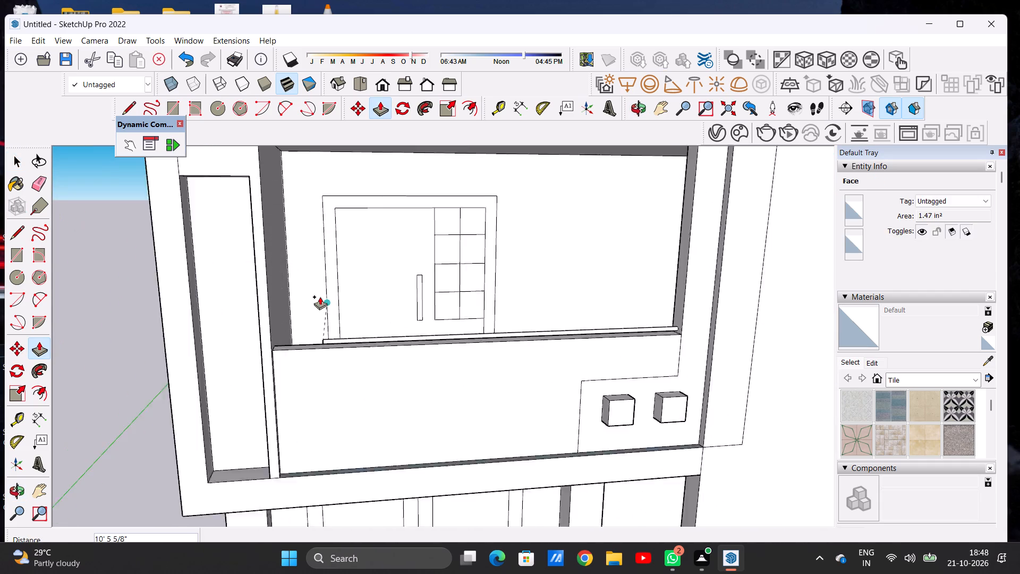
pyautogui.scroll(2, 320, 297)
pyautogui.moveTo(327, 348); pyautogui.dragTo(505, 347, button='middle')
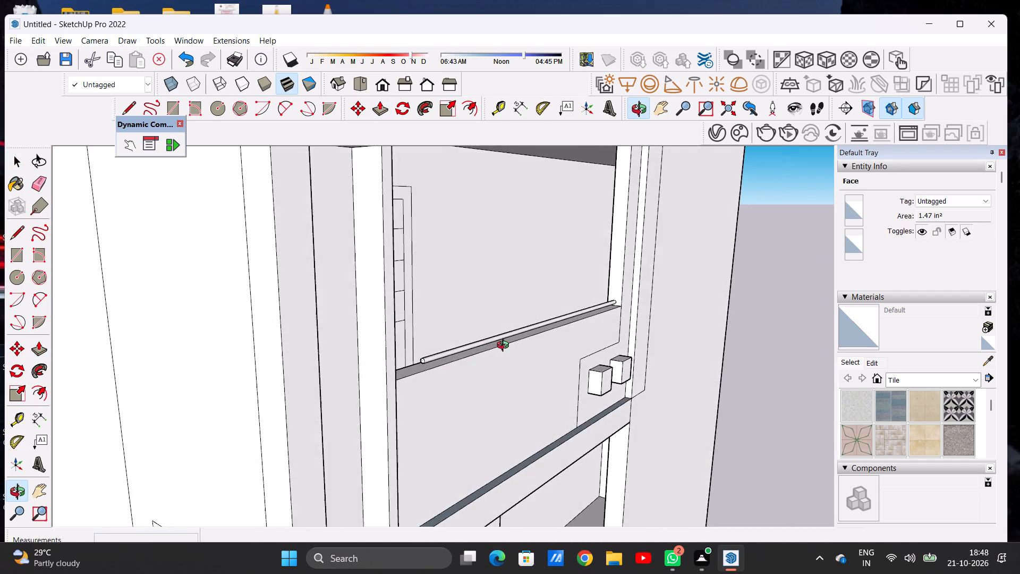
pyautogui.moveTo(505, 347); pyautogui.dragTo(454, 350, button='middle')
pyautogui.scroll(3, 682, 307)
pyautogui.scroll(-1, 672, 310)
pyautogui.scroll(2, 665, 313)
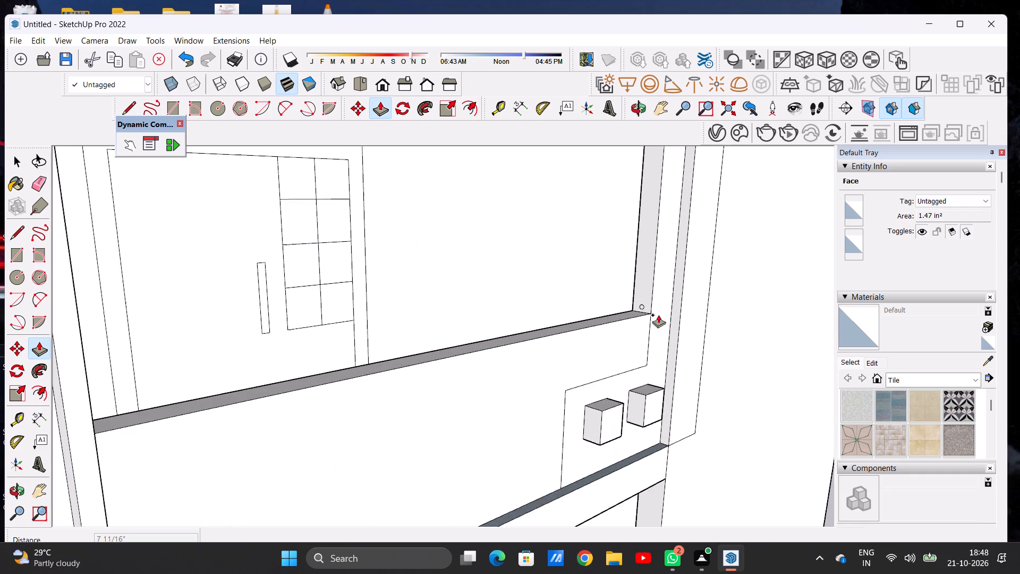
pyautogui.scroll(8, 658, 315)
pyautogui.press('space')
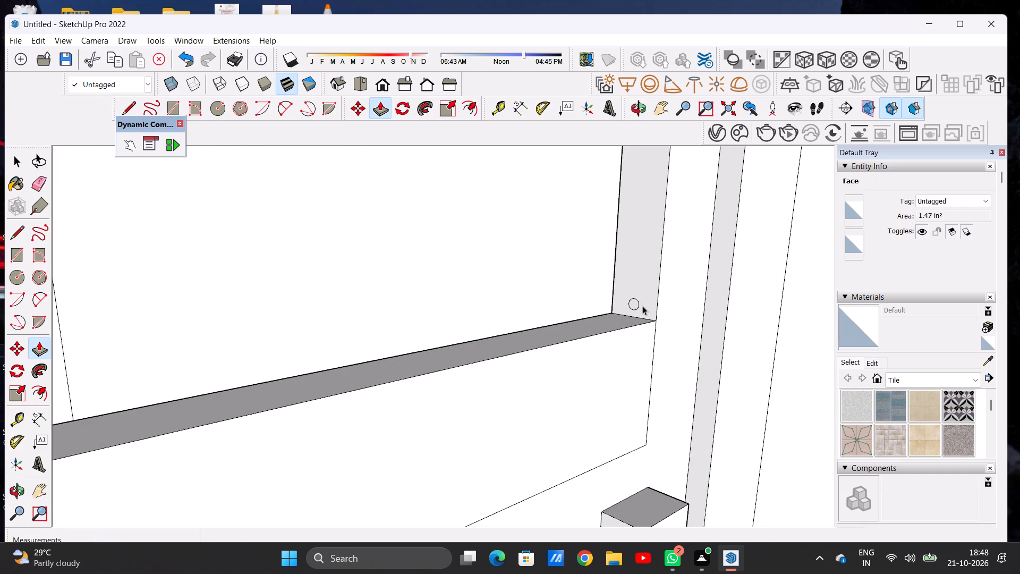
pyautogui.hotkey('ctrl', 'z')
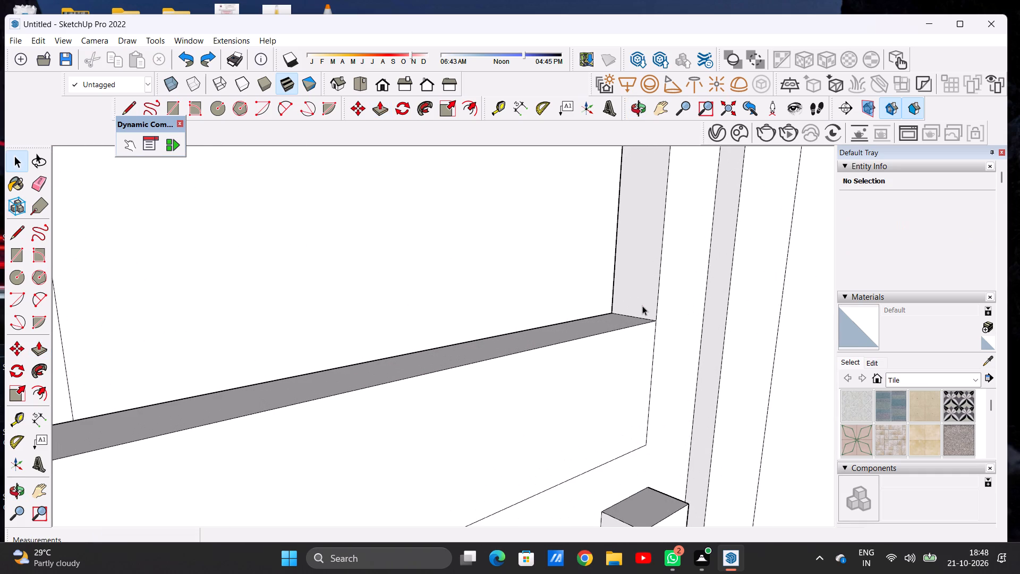
# Draw a circle of about 1 1/16" radius on the balcony opening's inner side face, just above the parapet's end.
pyautogui.scroll(5, 634, 305)
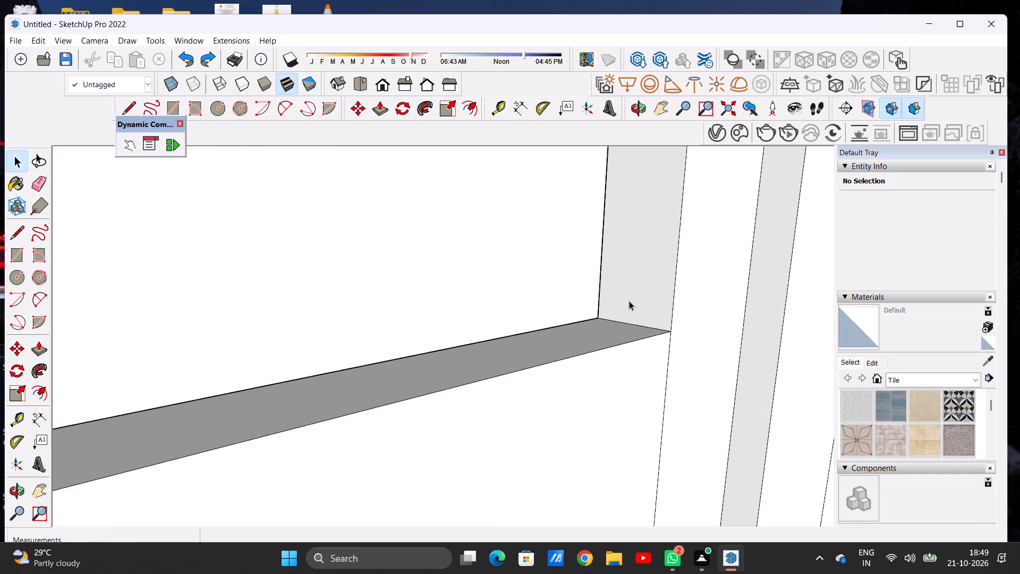
pyautogui.press('c')
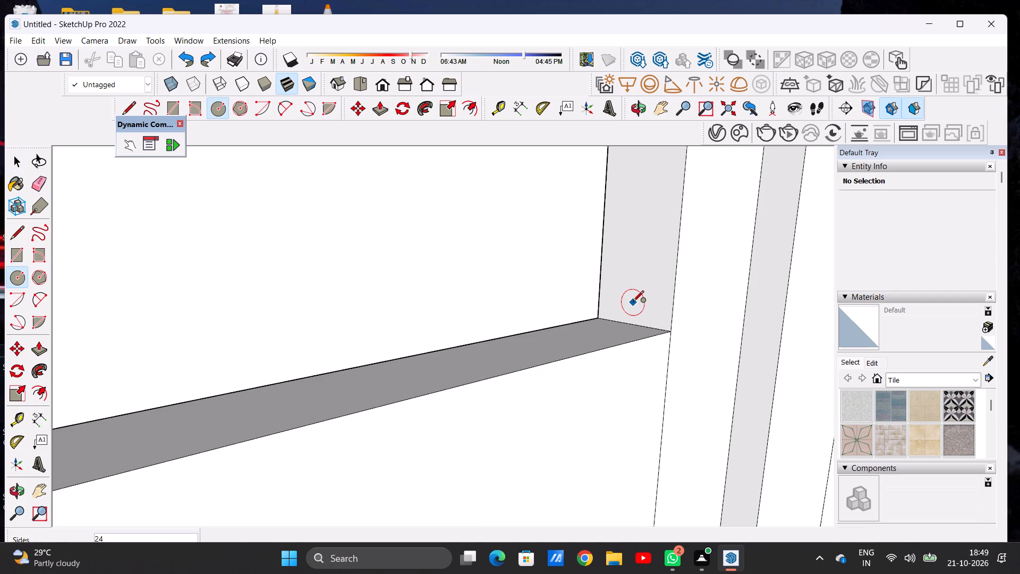
pyautogui.click(633, 302)
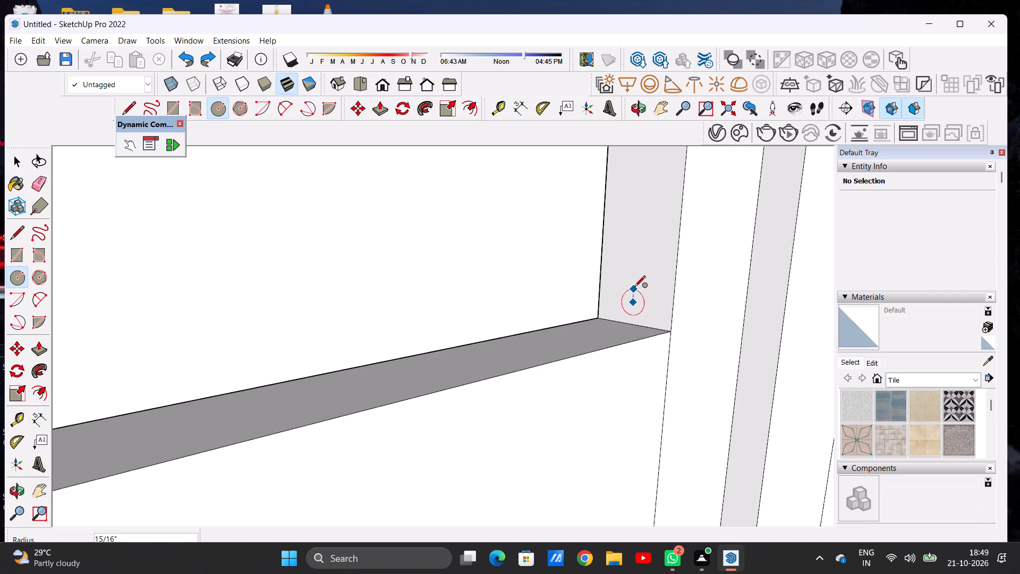
pyautogui.click(635, 288)
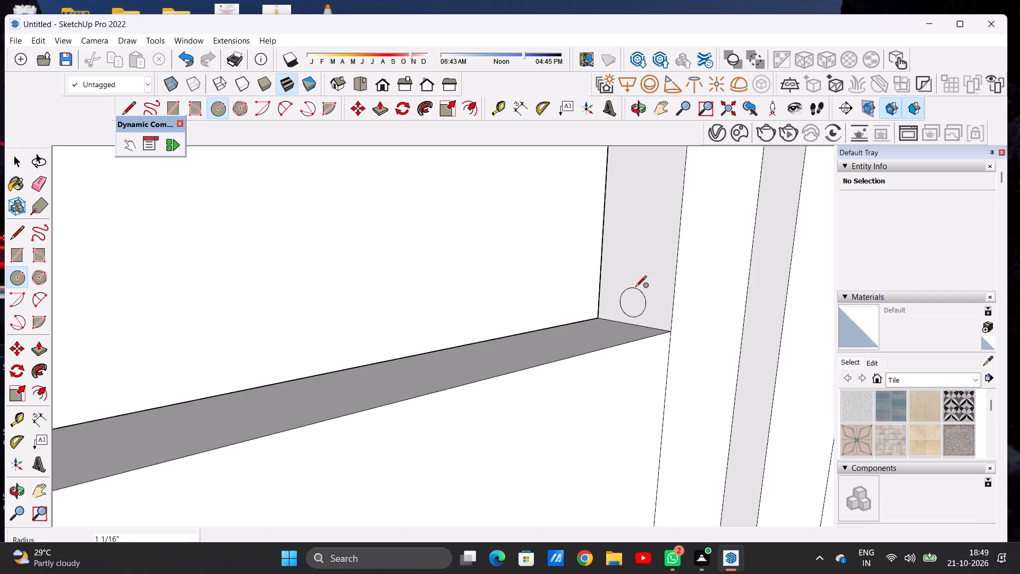
pyautogui.press('space')
# Move the circle with its face about 1 11/16" up the side face, away from the parapet top.
pyautogui.doubleClick(633, 308)
pyautogui.press('m')
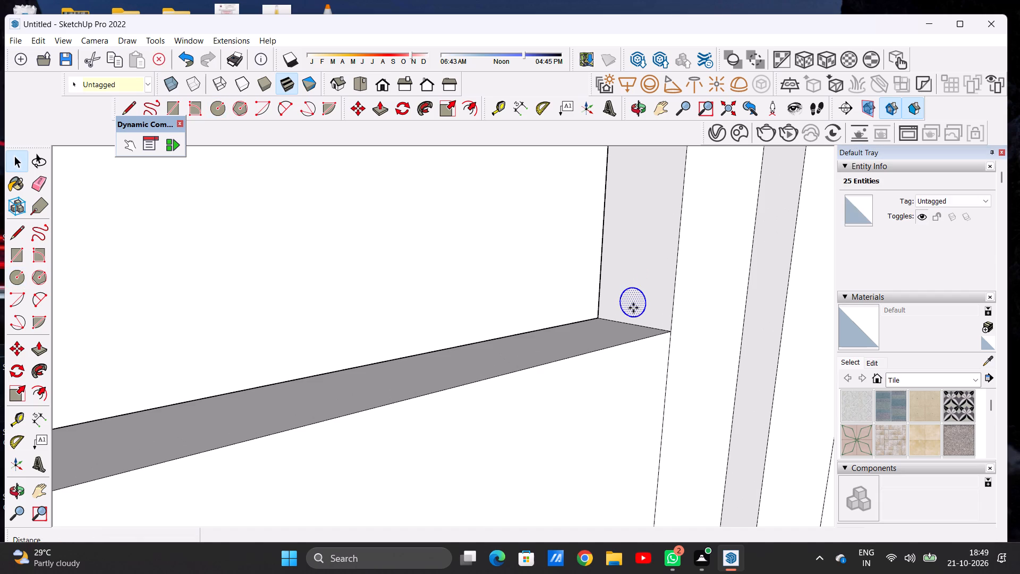
pyautogui.click(633, 317)
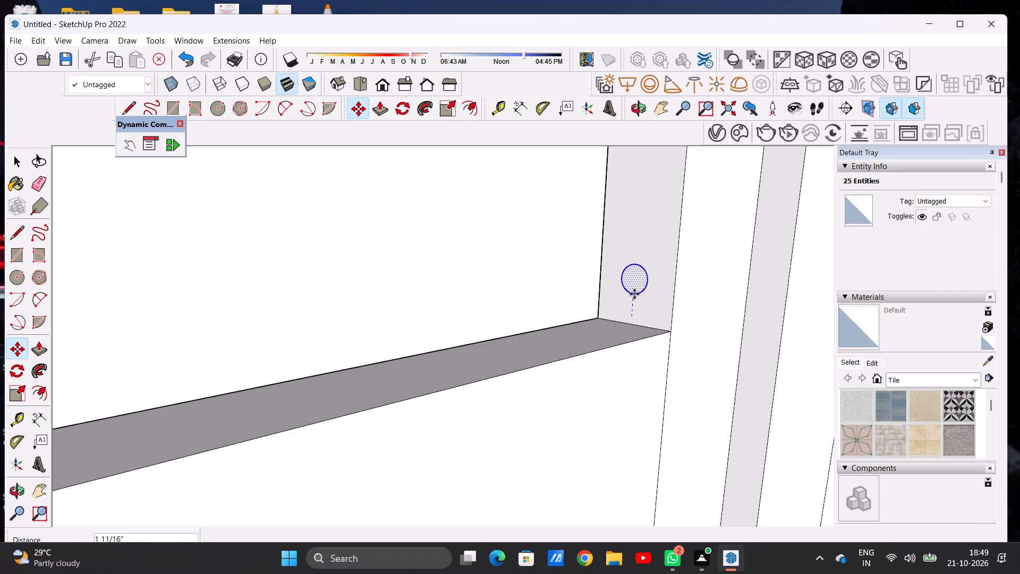
pyautogui.click(634, 294)
pyautogui.press('space')
# Extrude the circle about 11' 9 3/8" along the parapet to the opening's opposite side face as a round handrail.
pyautogui.scroll(-5, 611, 388)
pyautogui.scroll(1, 611, 388)
pyautogui.scroll(-8, 611, 388)
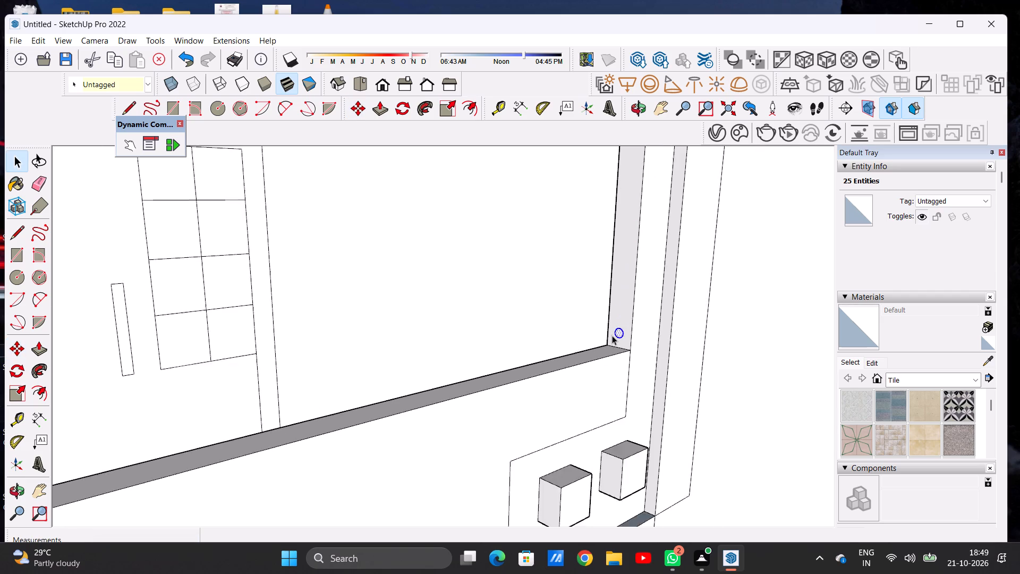
pyautogui.scroll(-5, 612, 335)
pyautogui.scroll(1, 618, 309)
pyautogui.scroll(-6, 618, 309)
pyautogui.click(812, 336)
pyautogui.scroll(15, 614, 360)
pyautogui.press('p')
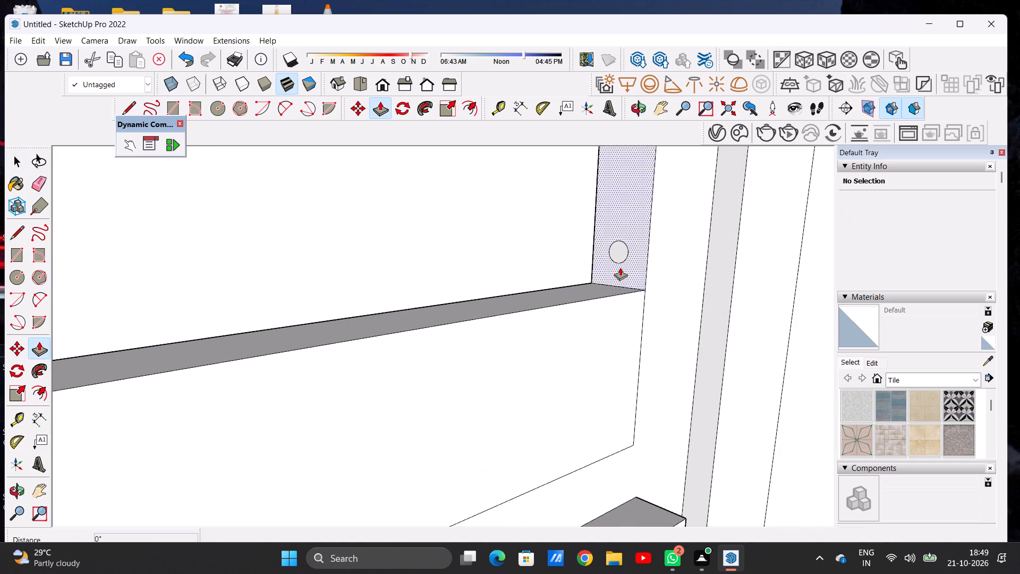
pyautogui.scroll(5, 618, 261)
pyautogui.click(624, 245)
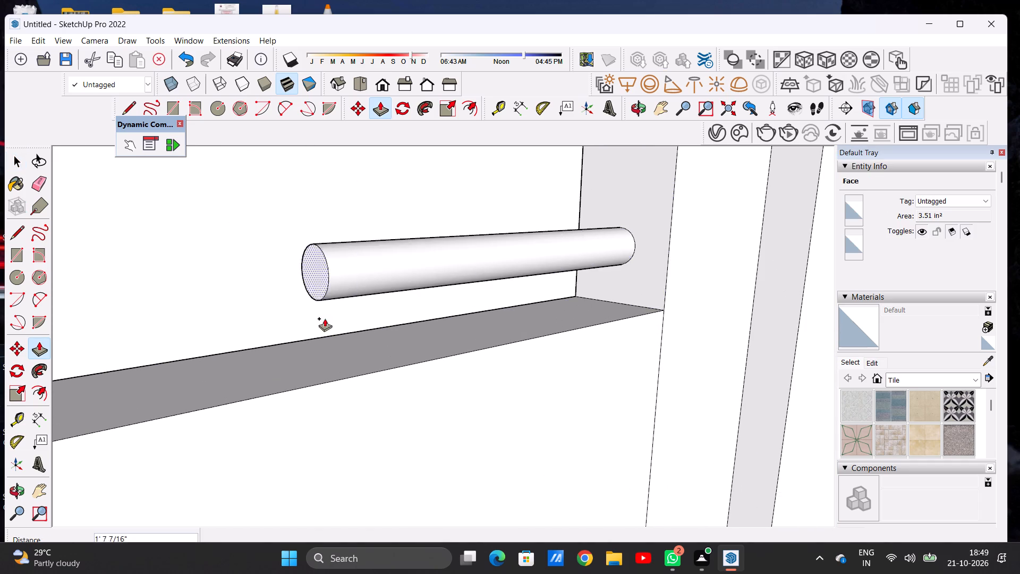
pyautogui.scroll(-20, 465, 342)
pyautogui.scroll(-2, 465, 342)
pyautogui.scroll(1, 594, 323)
pyautogui.scroll(-4, 594, 323)
pyautogui.moveTo(393, 351); pyautogui.dragTo(377, 345, button='middle')
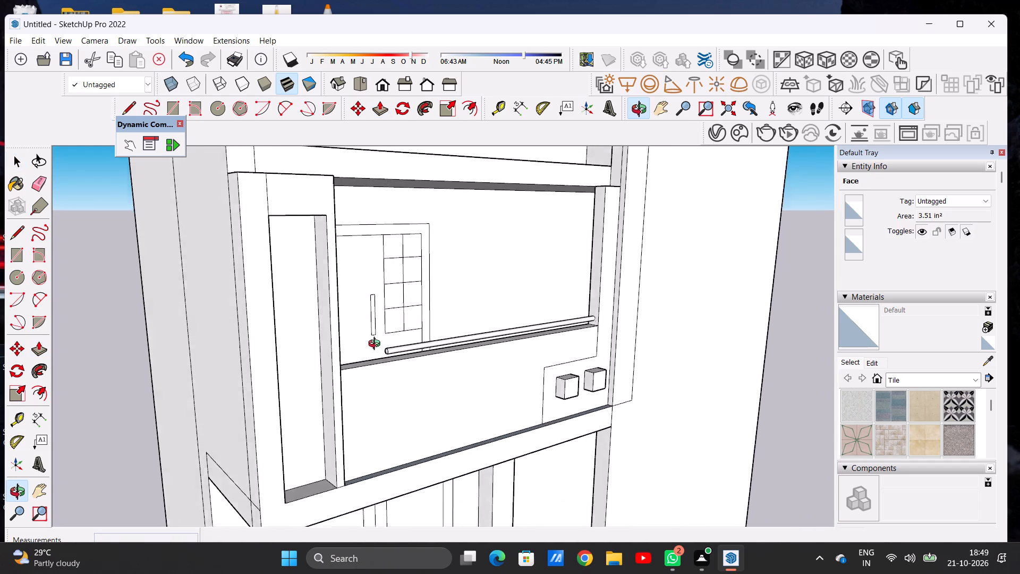
pyautogui.moveTo(377, 345); pyautogui.dragTo(242, 347, button='middle')
pyautogui.scroll(6, 332, 333)
pyautogui.scroll(6, 256, 337)
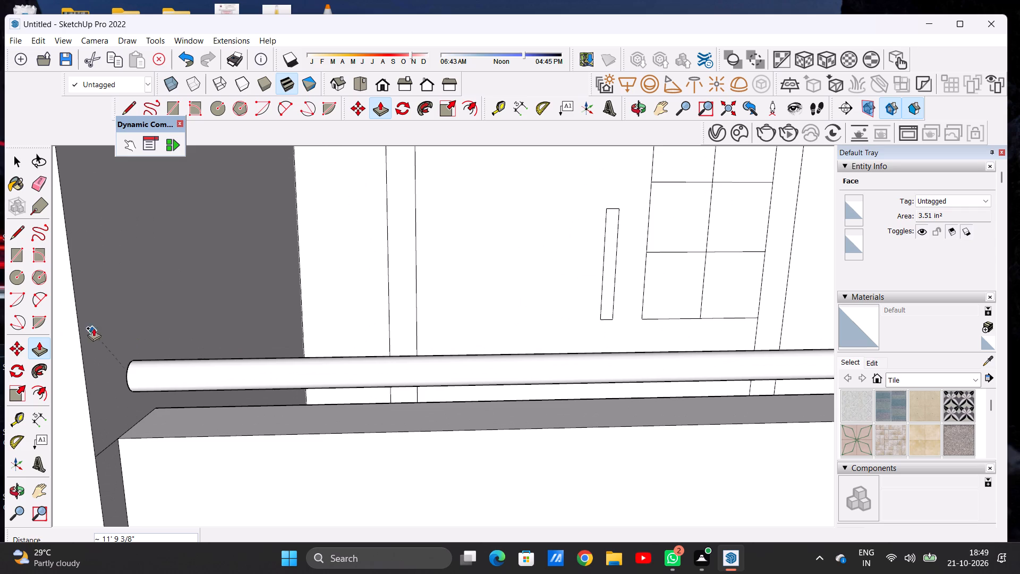
pyautogui.click(120, 315)
pyautogui.scroll(-6, 201, 389)
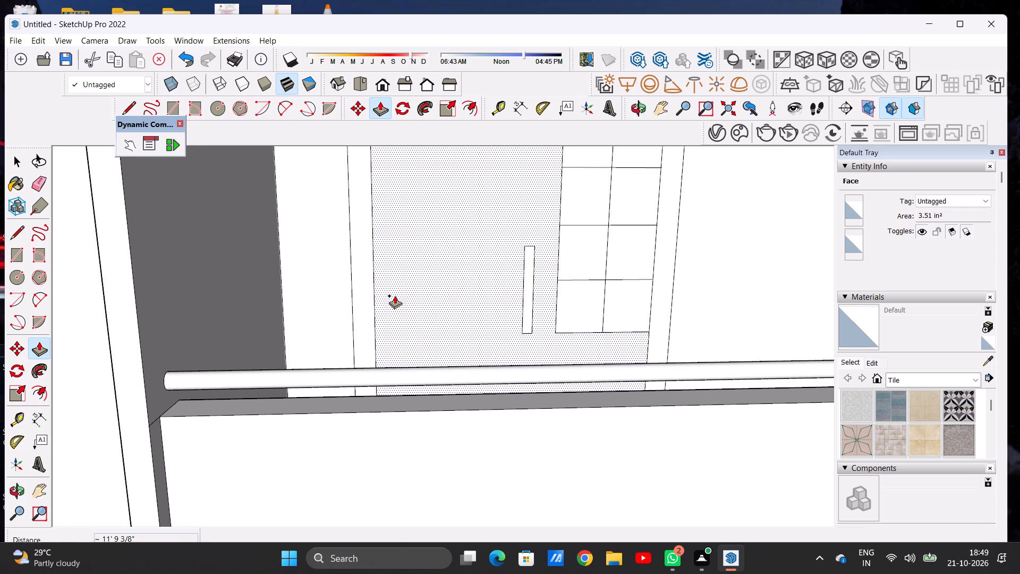
pyautogui.press('space')
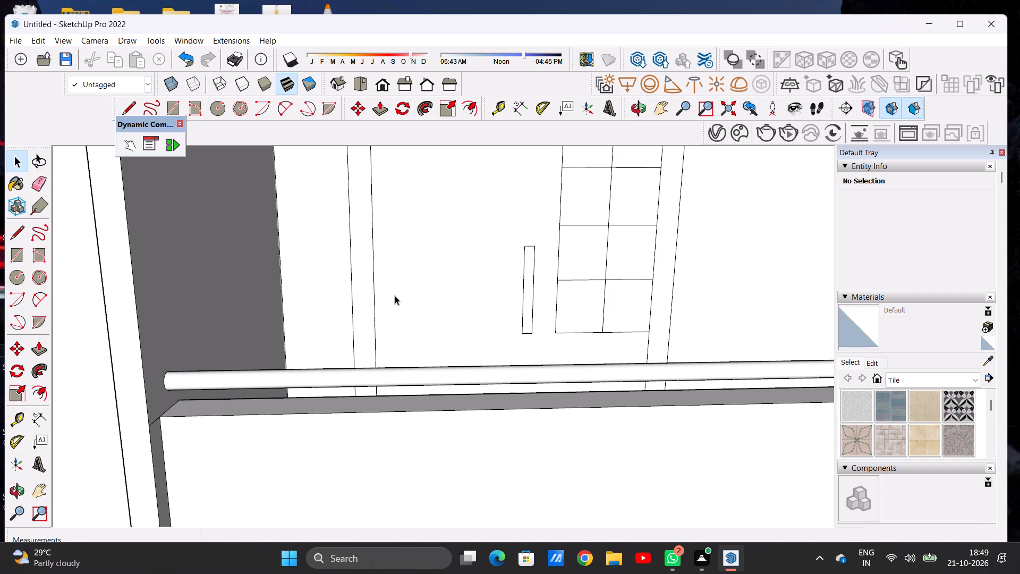
# Examine the balcony handrail and the whole building from the front, from above and from the corner pier's side.
pyautogui.scroll(-7, 350, 357)
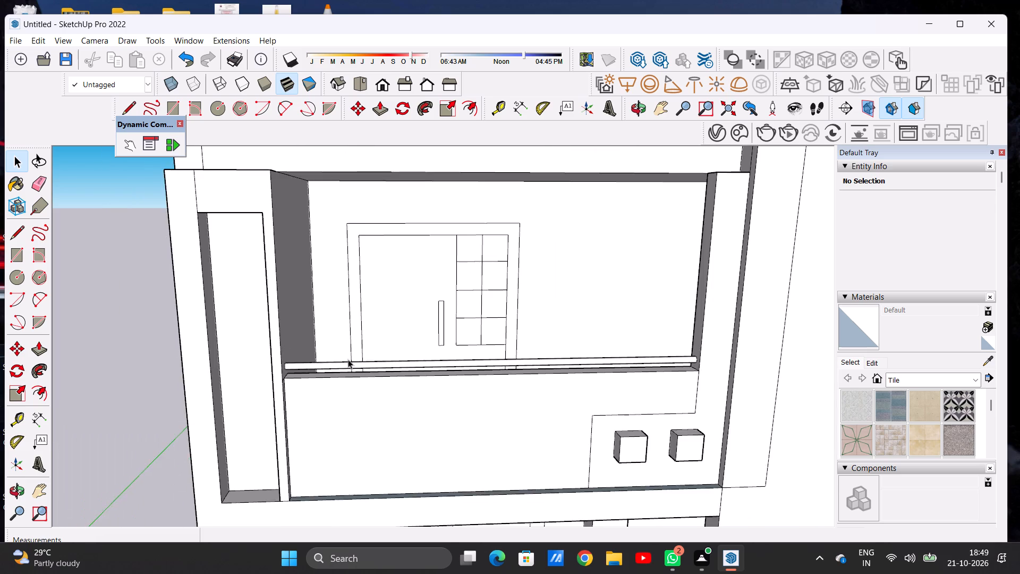
pyautogui.scroll(-13, 348, 359)
pyautogui.scroll(-4, 504, 319)
pyautogui.scroll(-2, 255, 370)
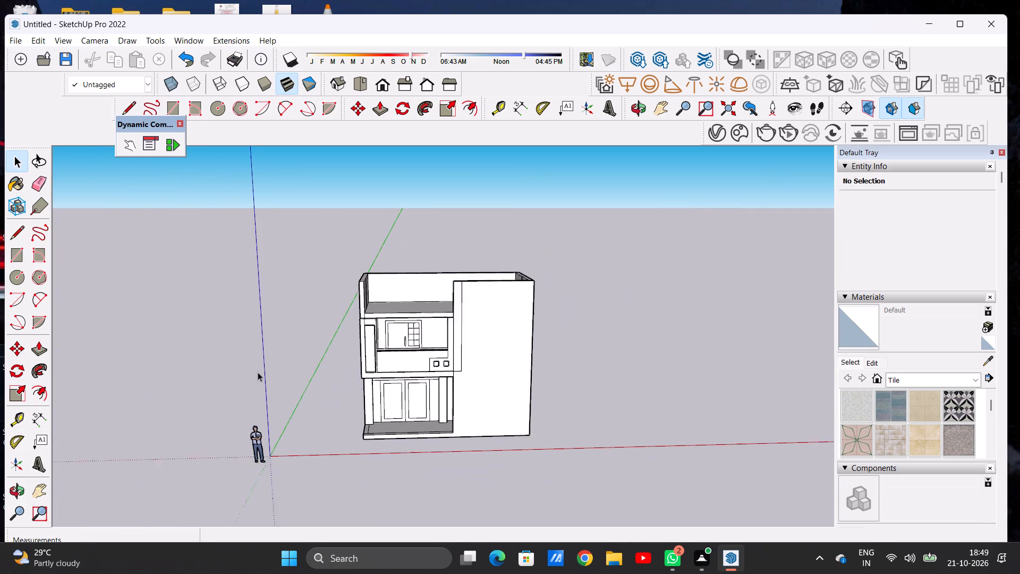
pyautogui.scroll(-3, 258, 372)
pyautogui.scroll(5, 402, 362)
pyautogui.scroll(1, 391, 315)
pyautogui.scroll(-4, 526, 354)
pyautogui.moveTo(465, 396); pyautogui.dragTo(458, 378, button='middle')
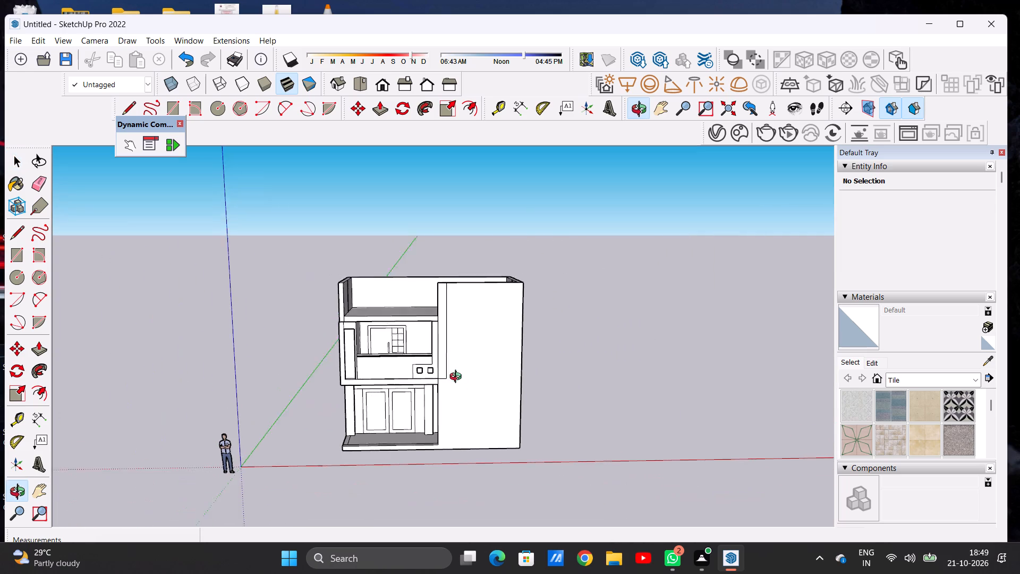
pyautogui.moveTo(458, 378); pyautogui.dragTo(457, 373, button='middle')
pyautogui.scroll(5, 350, 325)
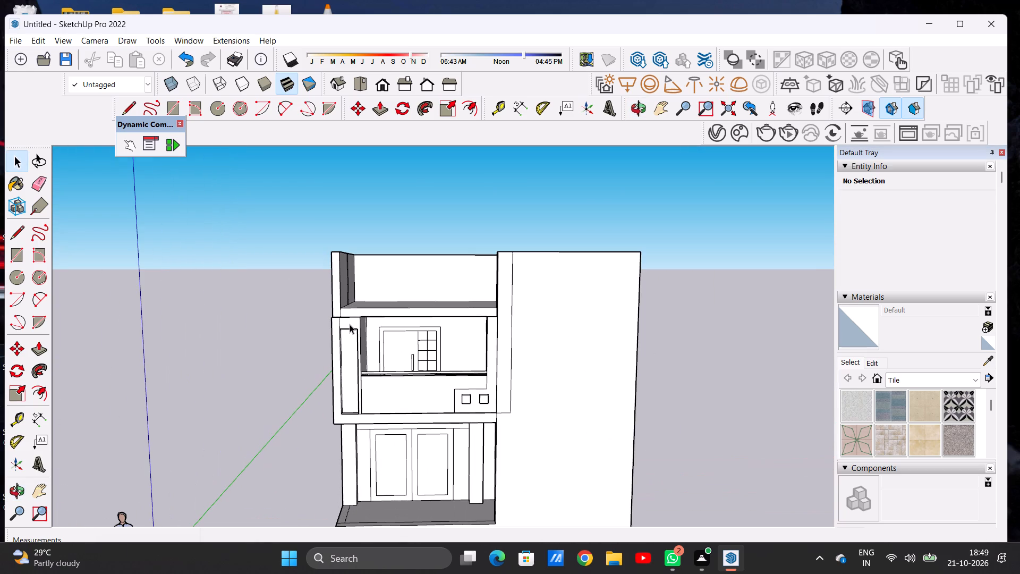
pyautogui.scroll(-3, 380, 354)
pyautogui.moveTo(366, 297); pyautogui.dragTo(366, 369, button='middle')
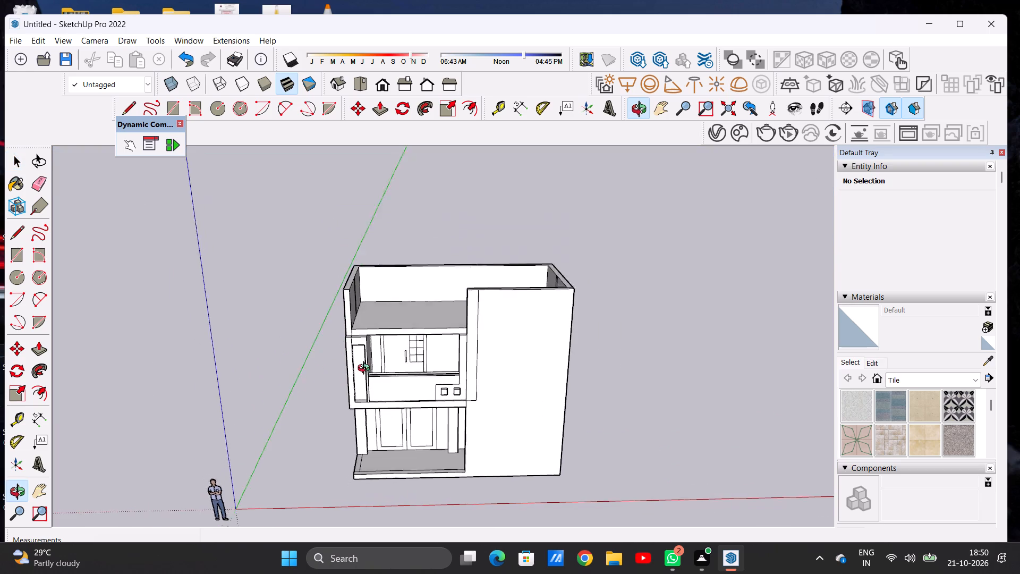
pyautogui.moveTo(366, 369); pyautogui.dragTo(364, 409, button='middle')
pyautogui.scroll(6, 362, 330)
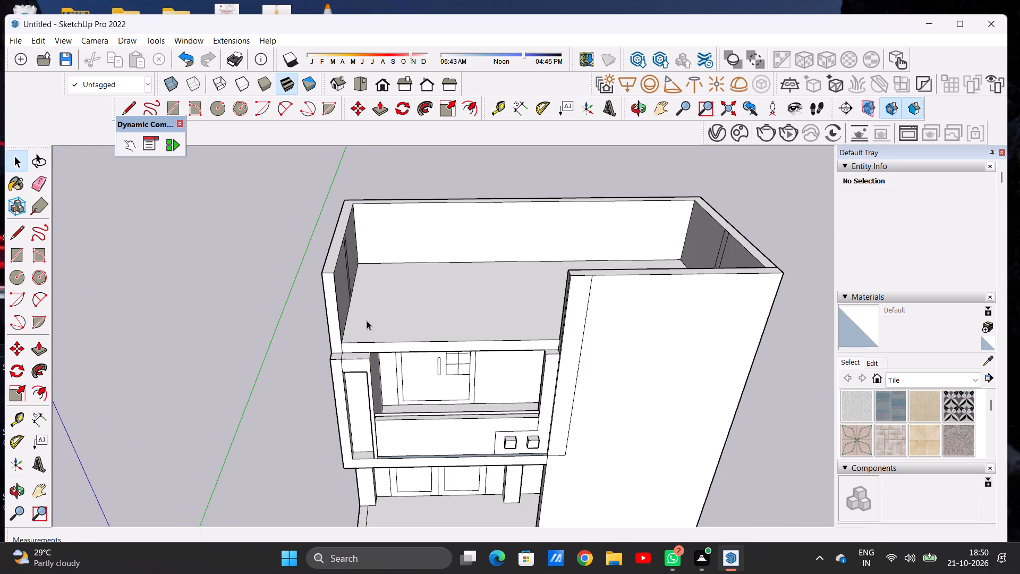
pyautogui.moveTo(370, 333); pyautogui.dragTo(568, 327, button='middle')
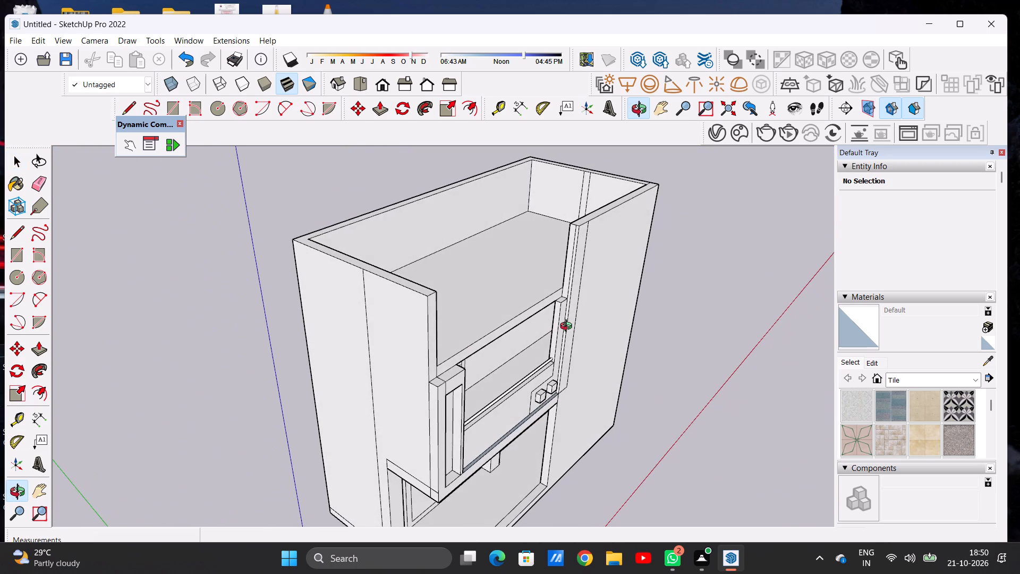
# Erase the short line between the raised front wall strip and the roof-edge beam, just above the framed corner pier.
pyautogui.moveTo(568, 327); pyautogui.dragTo(511, 328, button='middle')
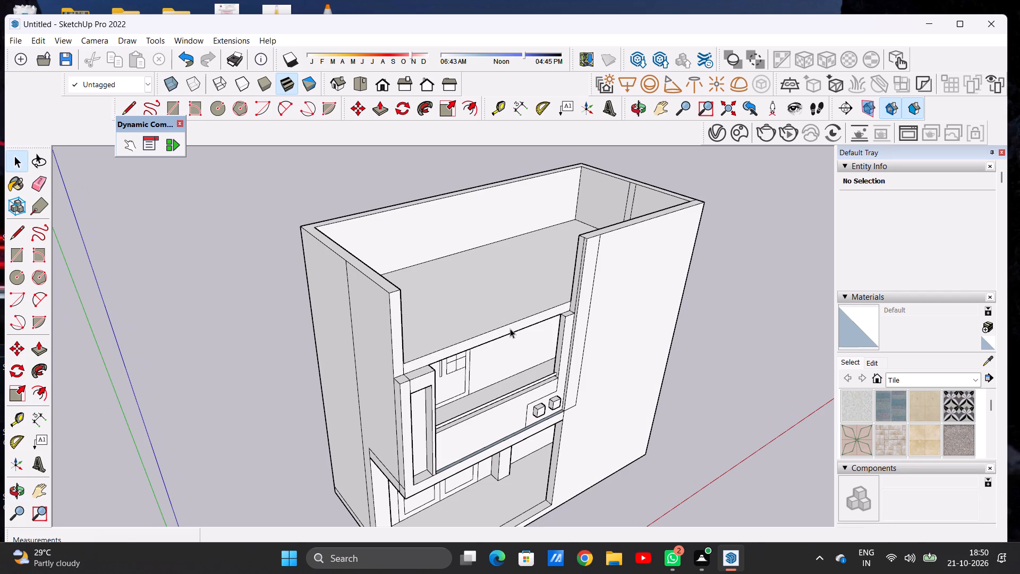
pyautogui.scroll(-2, 510, 328)
pyautogui.scroll(5, 517, 333)
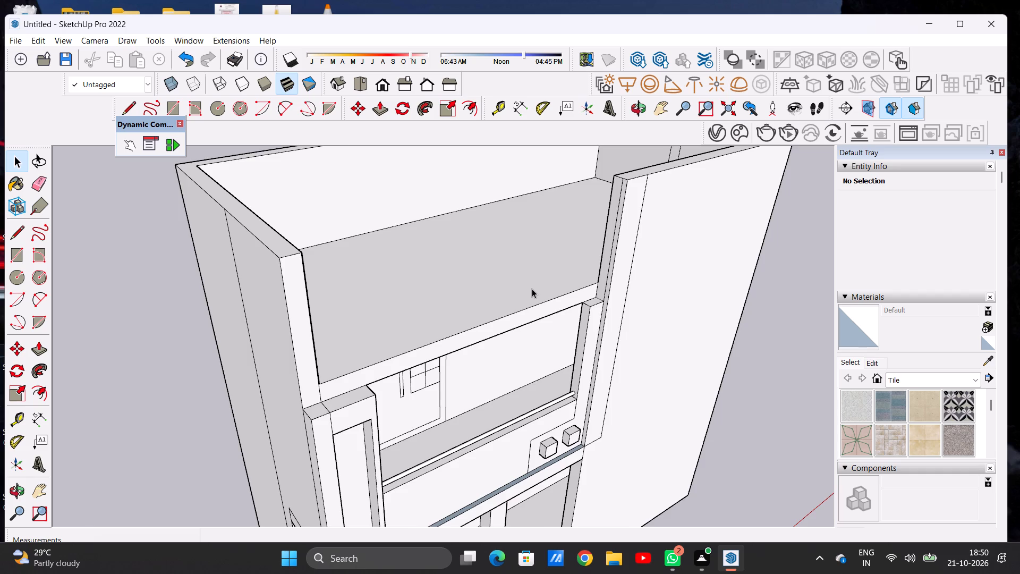
pyautogui.scroll(-2, 532, 273)
pyautogui.scroll(3, 393, 359)
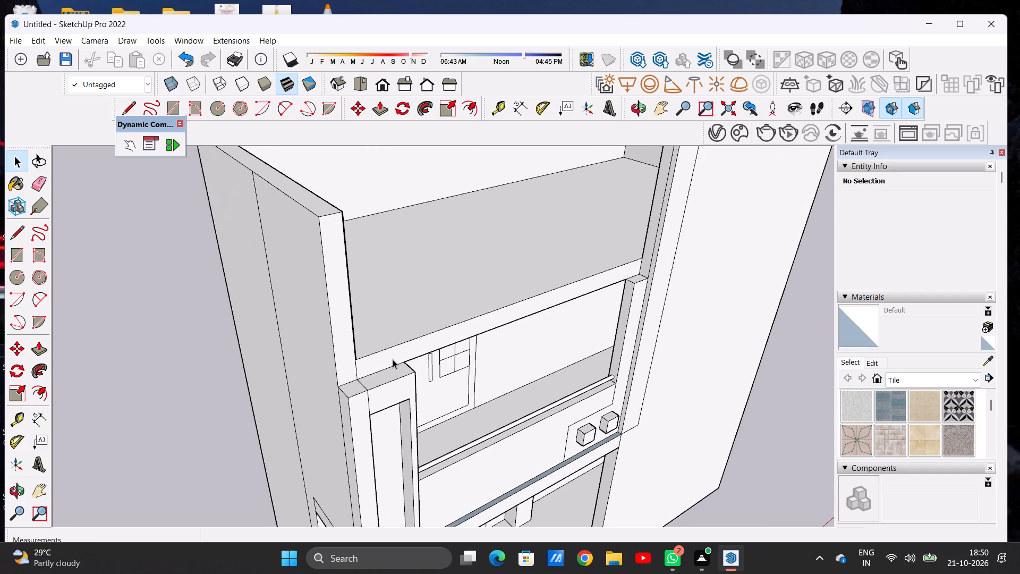
pyautogui.moveTo(393, 359); pyautogui.dragTo(397, 331, button='middle')
pyautogui.scroll(2, 397, 331)
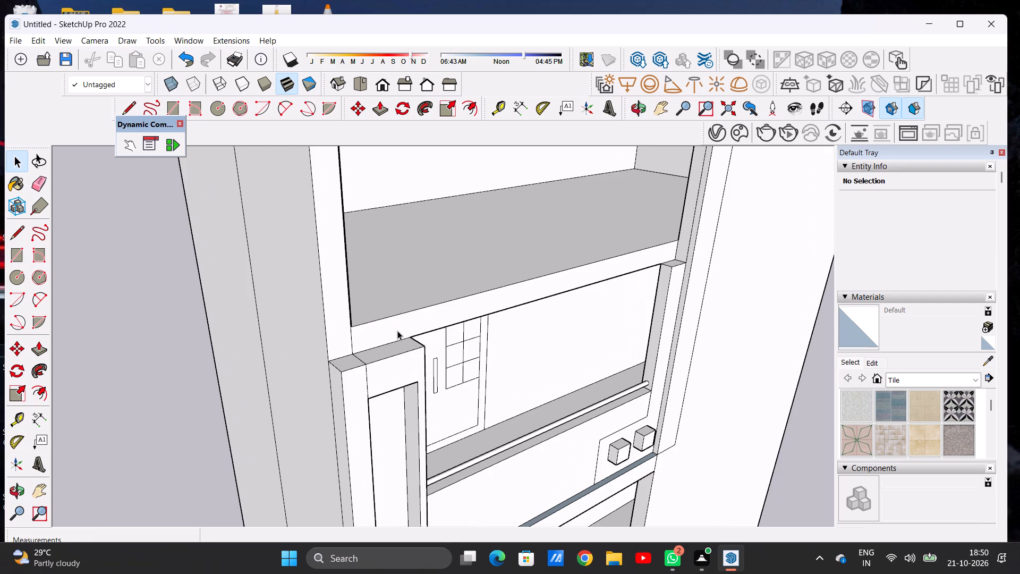
pyautogui.scroll(5, 338, 352)
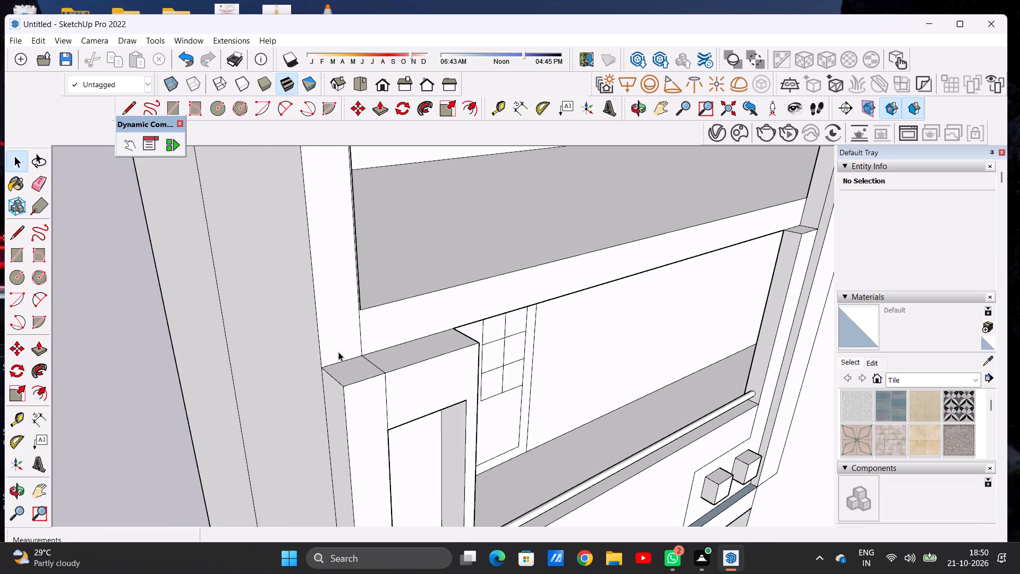
pyautogui.press('e')
pyautogui.moveTo(364, 328); pyautogui.dragTo(355, 341)
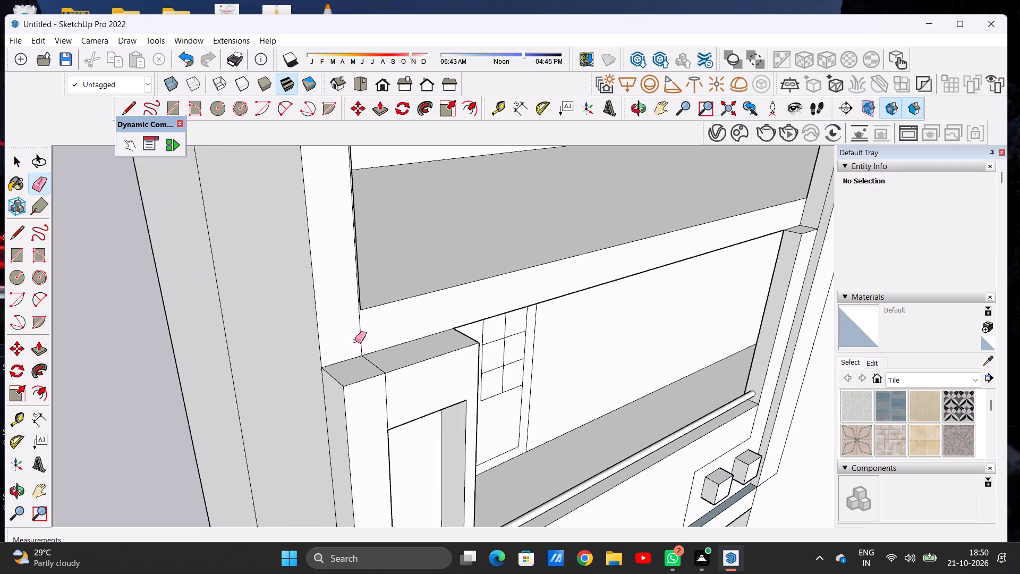
pyautogui.moveTo(355, 341); pyautogui.dragTo(355, 341)
pyautogui.scroll(-7, 369, 361)
pyautogui.press('space')
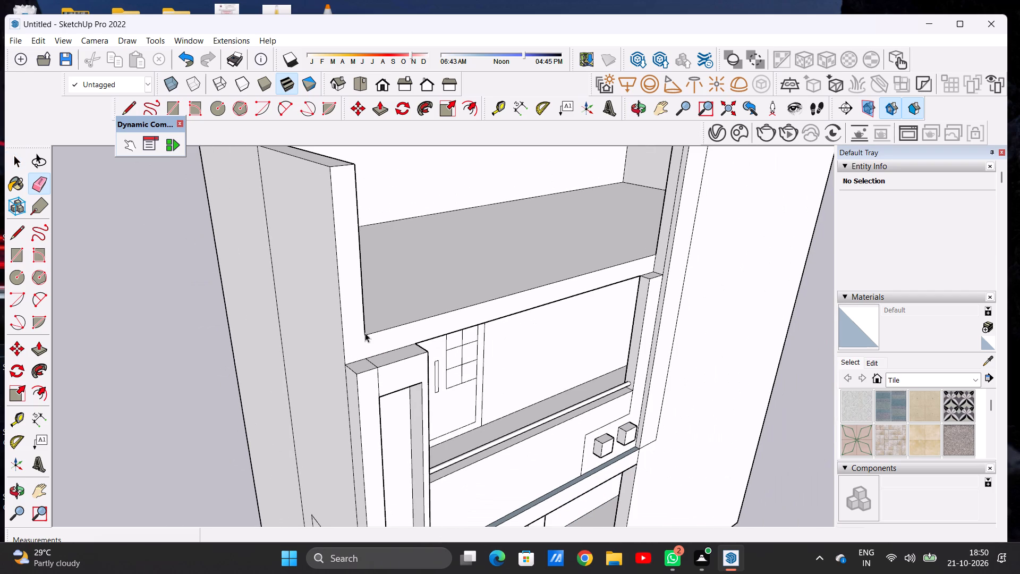
# Extrude the joined front face of the raised wall end and roof-edge beam 9" outward, flush with the framed corner pier's front.
pyautogui.moveTo(401, 303); pyautogui.dragTo(462, 311, button='middle')
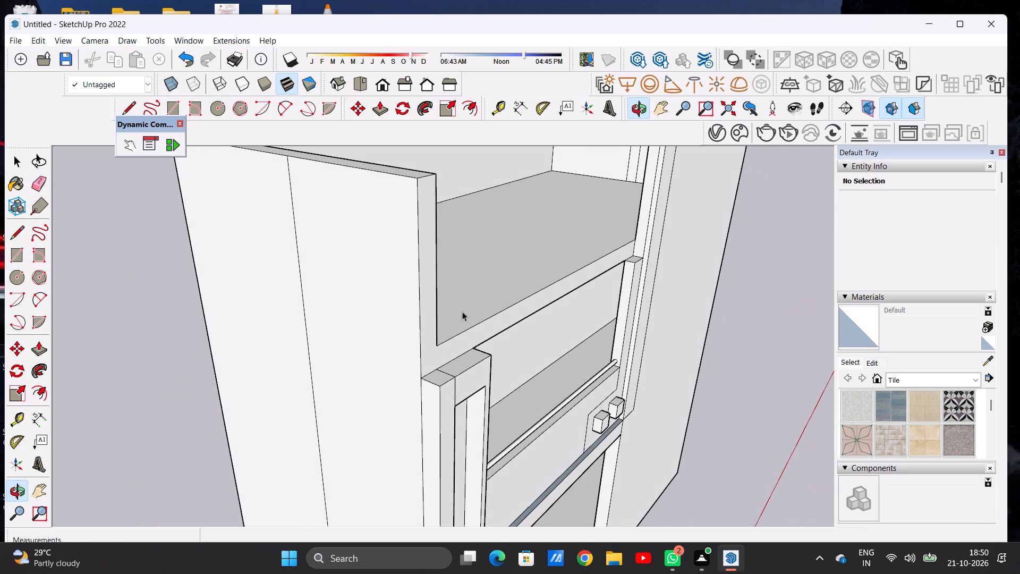
pyautogui.moveTo(462, 311); pyautogui.dragTo(457, 309, button='middle')
pyautogui.scroll(2, 434, 361)
pyautogui.press('p')
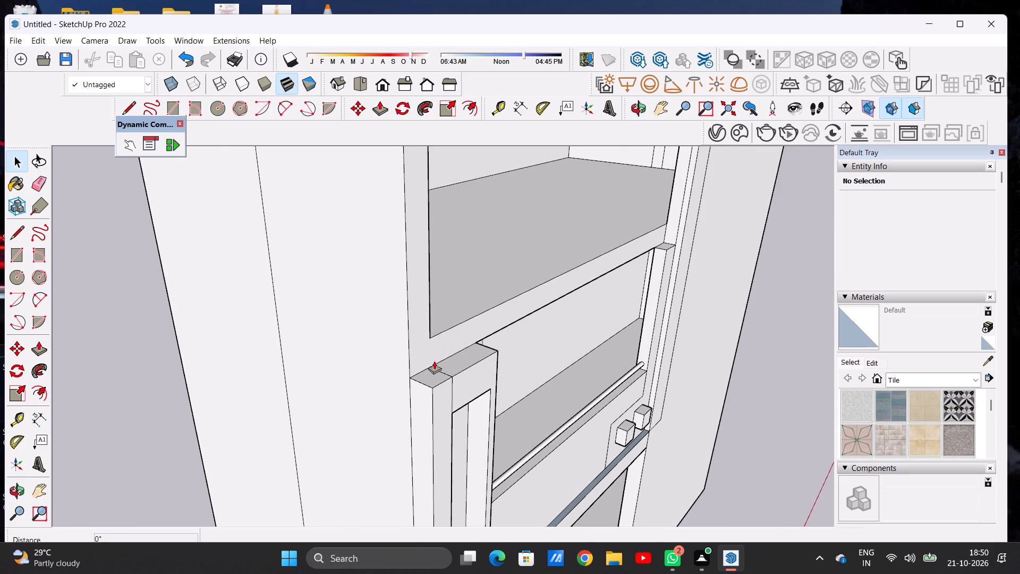
pyautogui.scroll(3, 435, 361)
pyautogui.click(423, 352)
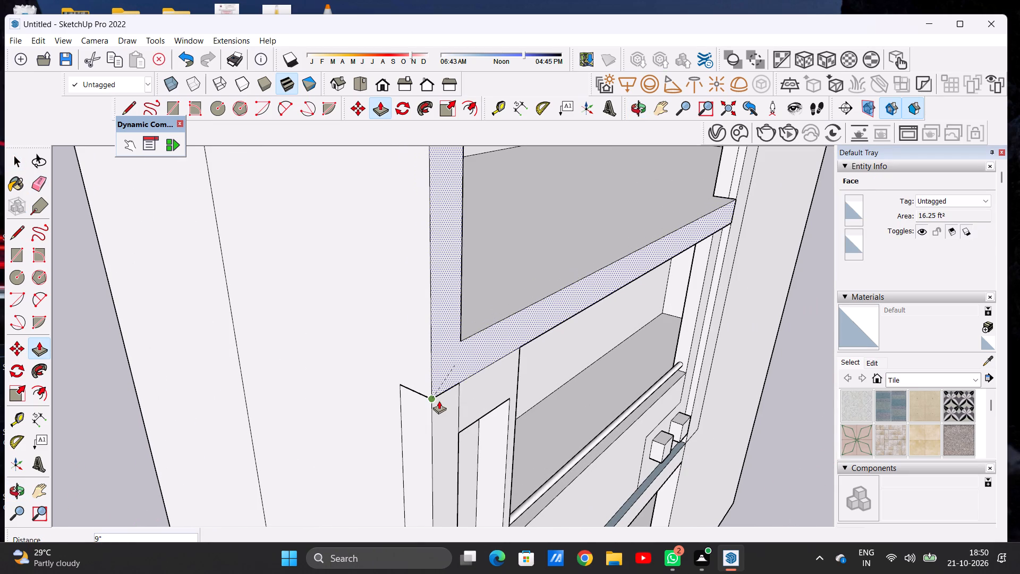
pyautogui.click(439, 401)
pyautogui.press('space')
pyautogui.scroll(-18, 437, 400)
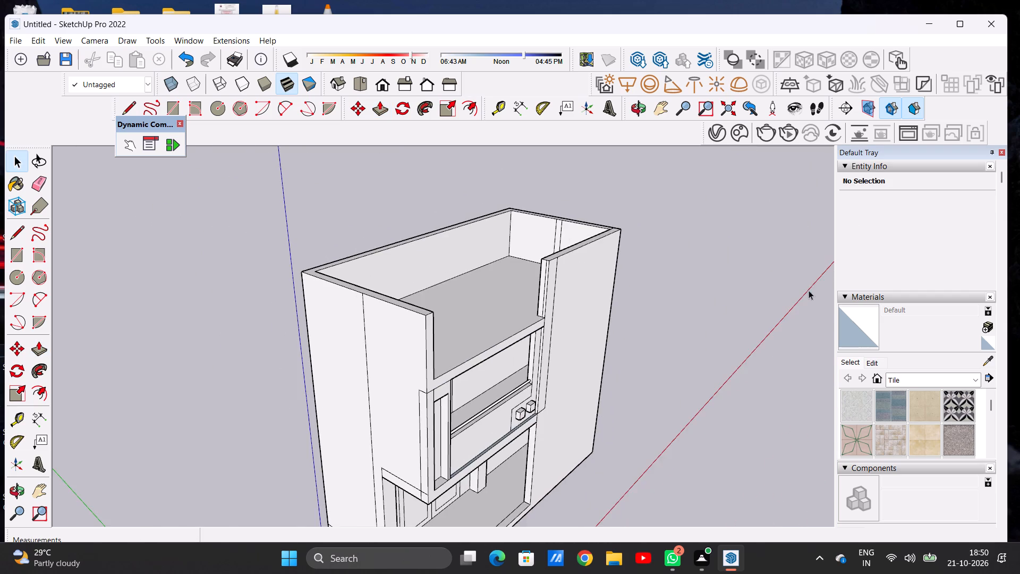
# Draw a line across the roof floor between the two side wall ends, parallel to the open front edge, marking a parapet strip.
pyautogui.moveTo(810, 294); pyautogui.dragTo(613, 319, button='middle')
pyautogui.scroll(6, 407, 419)
pyautogui.moveTo(489, 305); pyautogui.dragTo(563, 300, button='middle')
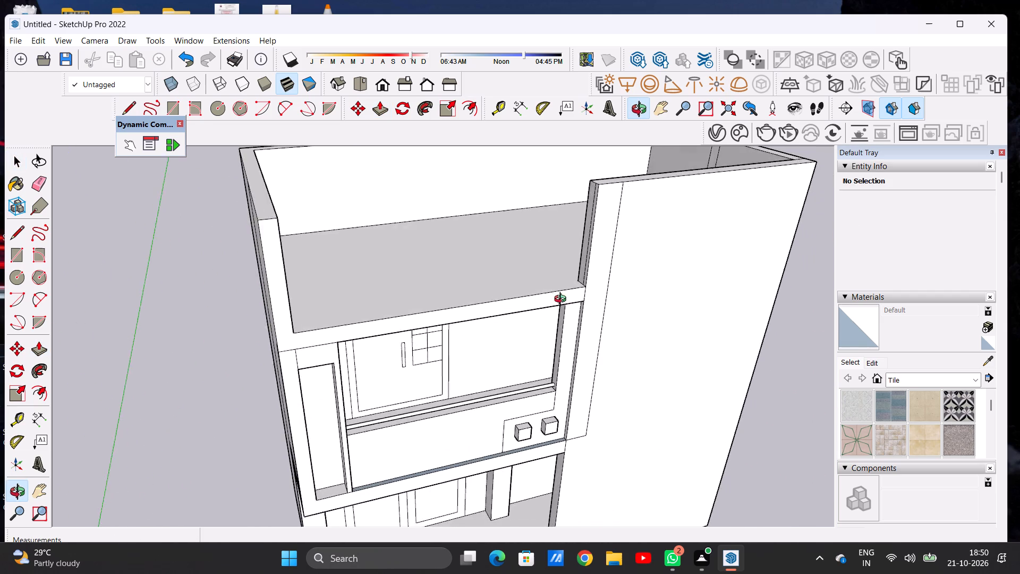
pyautogui.moveTo(563, 300); pyautogui.dragTo(525, 357, button='middle')
pyautogui.scroll(2, 520, 353)
pyautogui.scroll(-2, 523, 348)
pyautogui.scroll(1, 523, 348)
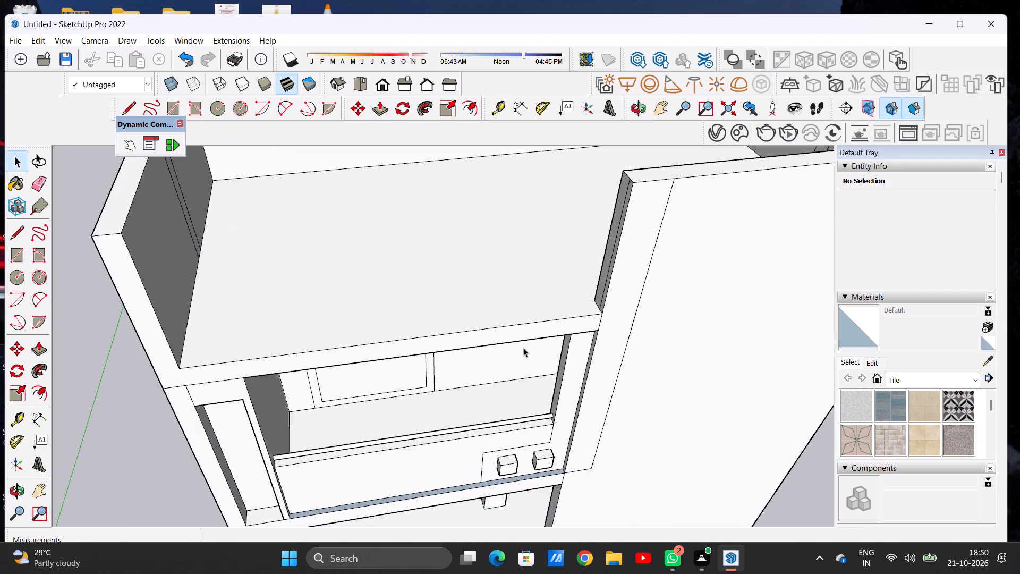
pyautogui.press('l')
pyautogui.scroll(5, 567, 318)
pyautogui.click(614, 293)
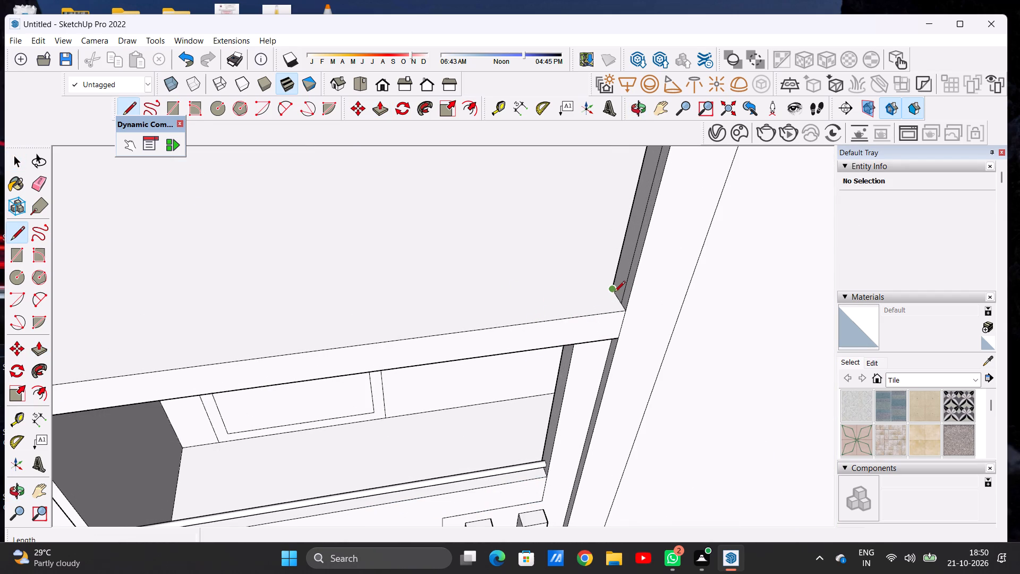
pyautogui.scroll(-11, 510, 314)
pyautogui.scroll(12, 341, 338)
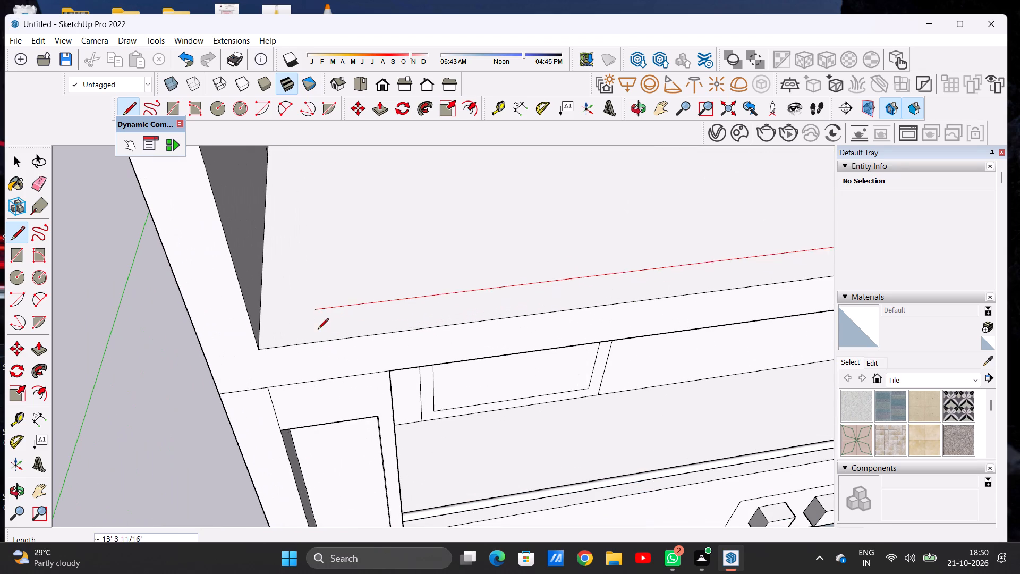
pyautogui.click(259, 320)
pyautogui.press('space')
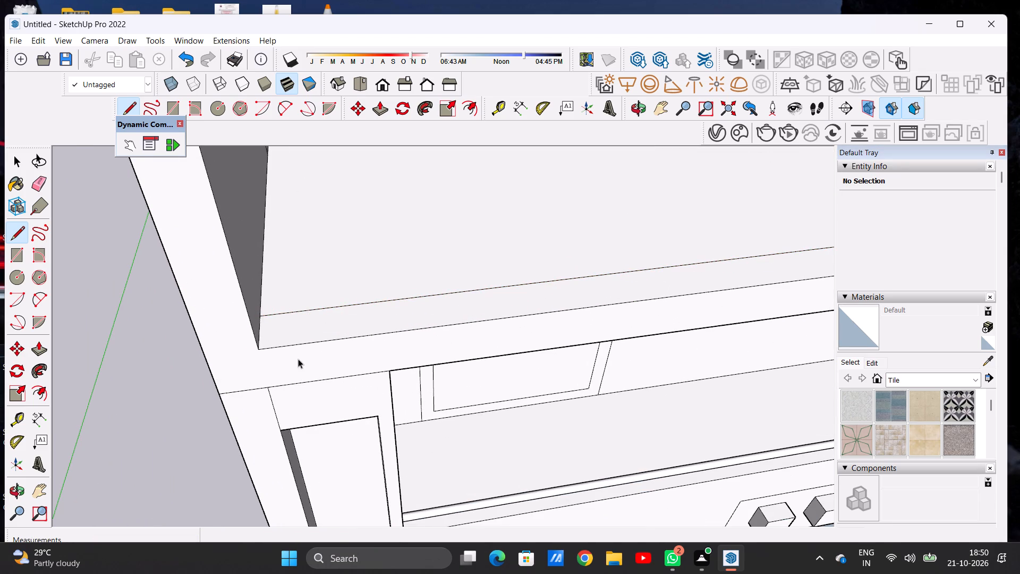
# Examine the front facade, balcony and roof edge from above and straight on.
pyautogui.scroll(-20, 300, 361)
pyautogui.scroll(-2, 300, 361)
pyautogui.moveTo(454, 403); pyautogui.dragTo(407, 322, button='middle')
pyautogui.scroll(4, 407, 322)
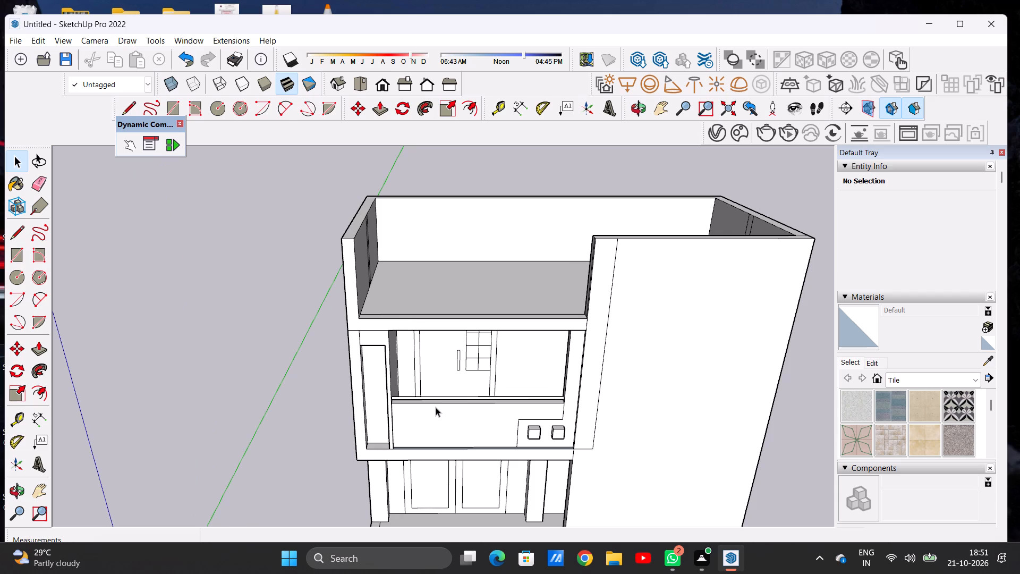
pyautogui.scroll(-6, 426, 403)
pyautogui.scroll(8, 405, 393)
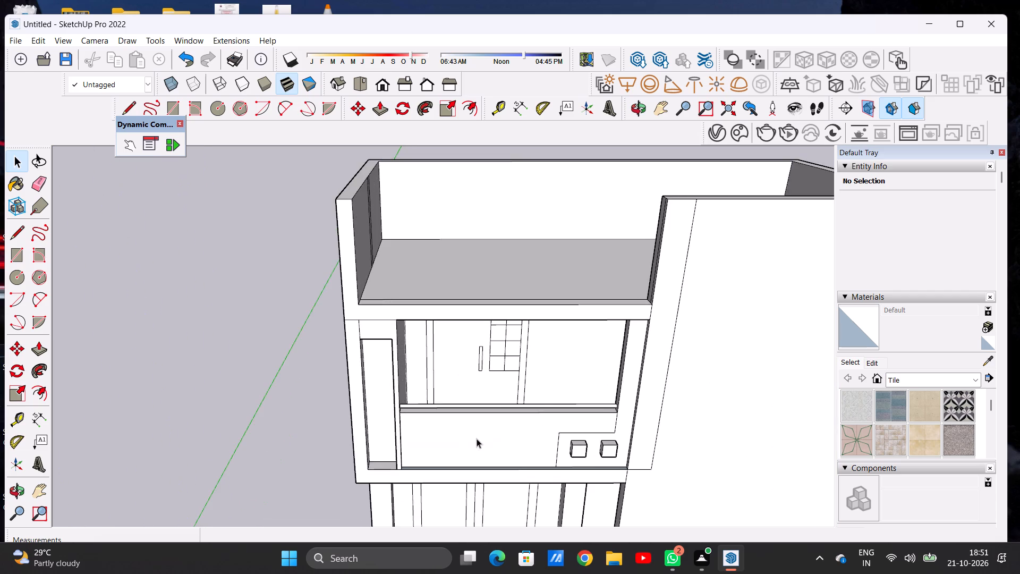
pyautogui.moveTo(477, 438); pyautogui.dragTo(471, 342, button='middle')
pyautogui.moveTo(460, 343); pyautogui.dragTo(461, 362, button='middle')
pyautogui.scroll(-7, 314, 394)
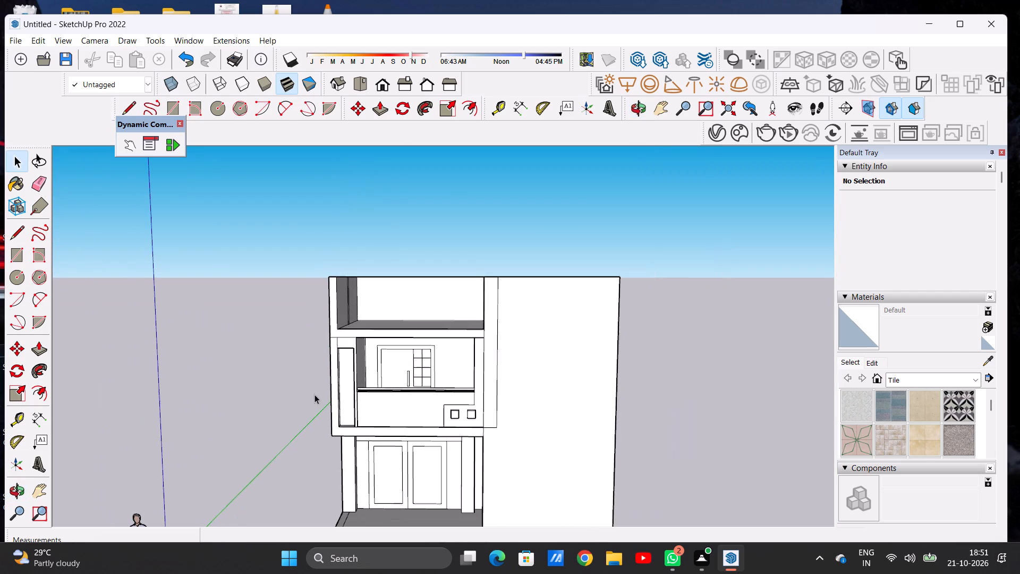
# Erase the two vertical lines on the inner face of the roof side wall on the framed corner pier's side.
pyautogui.scroll(6, 345, 335)
pyautogui.moveTo(367, 287); pyautogui.dragTo(380, 367, button='middle')
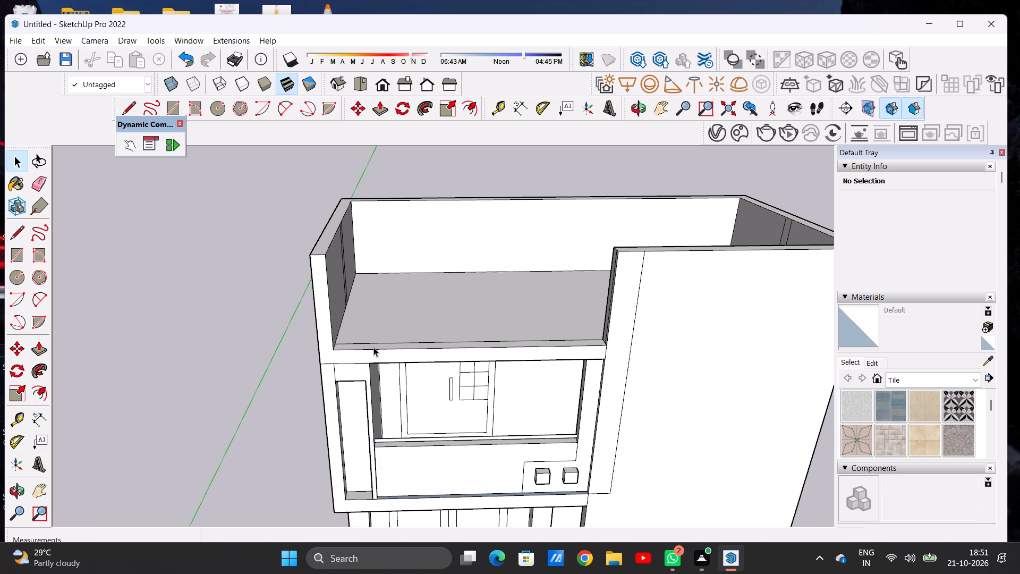
pyautogui.moveTo(419, 319); pyautogui.dragTo(254, 289, button='middle')
pyautogui.scroll(1, 254, 289)
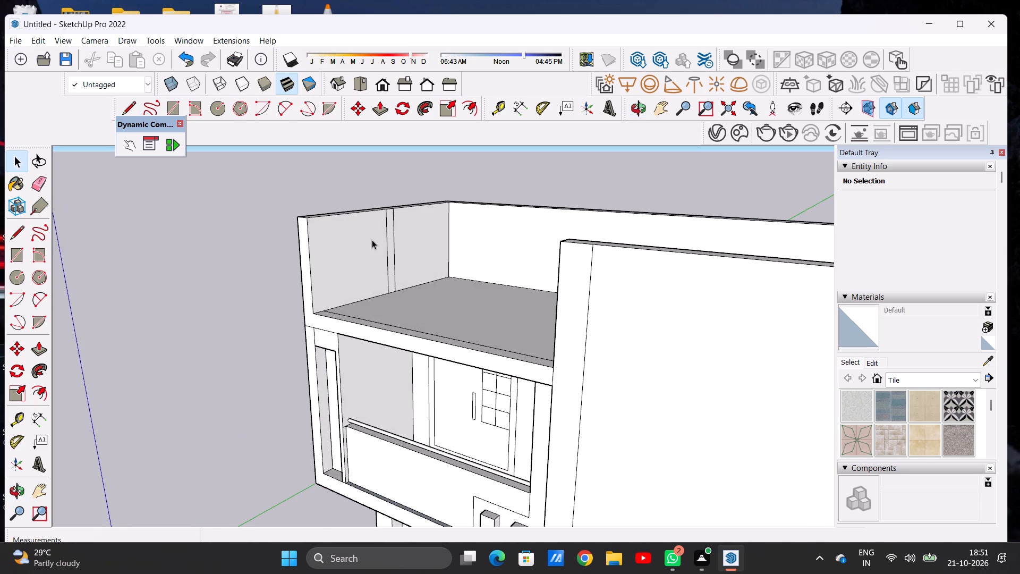
pyautogui.scroll(4, 372, 240)
pyautogui.scroll(-1, 374, 240)
pyautogui.scroll(4, 374, 240)
pyautogui.scroll(2, 420, 232)
pyautogui.press('e')
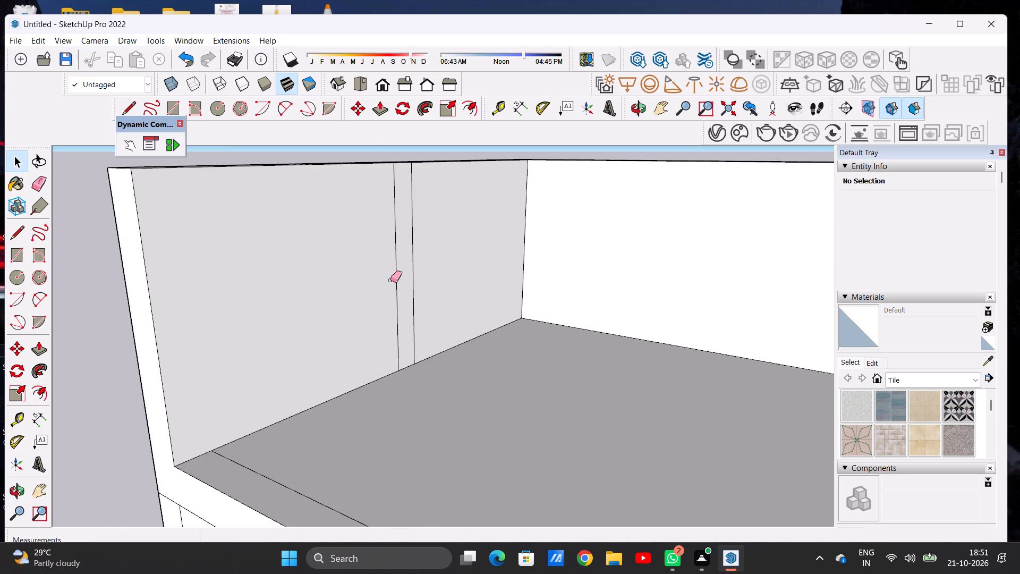
pyautogui.moveTo(389, 284); pyautogui.dragTo(415, 279)
pyautogui.moveTo(392, 294); pyautogui.dragTo(411, 294)
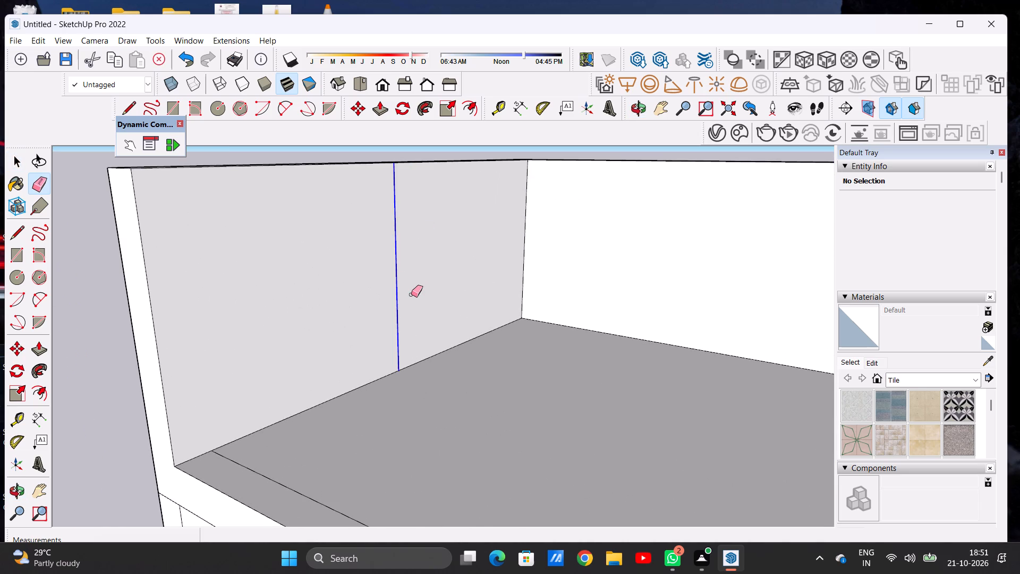
# Erase the two vertical lines on the inner face of the opposite roof side wall.
pyautogui.scroll(-15, 409, 452)
pyautogui.moveTo(423, 380); pyautogui.dragTo(477, 393, button='middle')
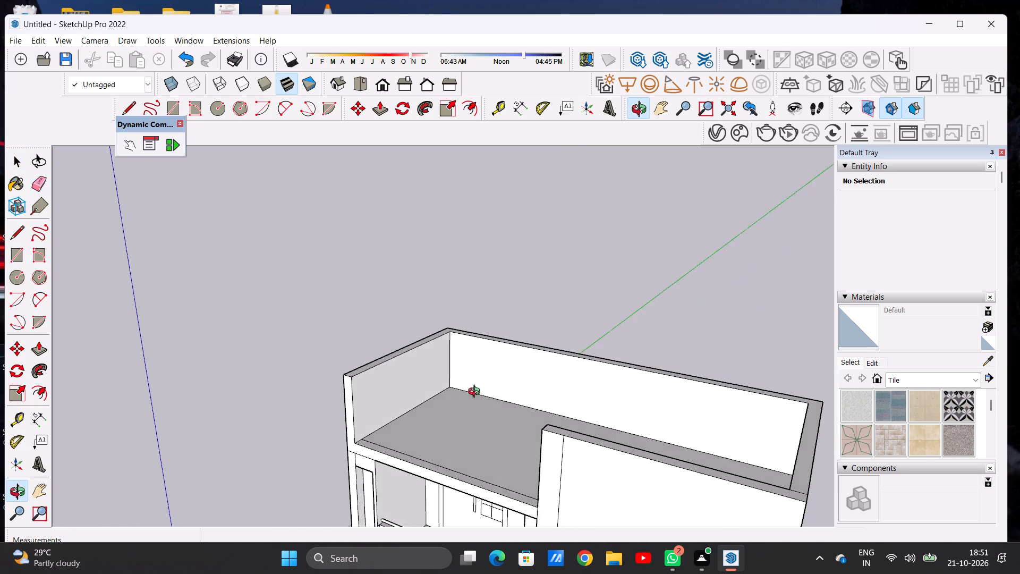
pyautogui.moveTo(477, 393); pyautogui.dragTo(727, 398, button='middle')
pyautogui.scroll(6, 654, 358)
pyautogui.scroll(7, 631, 314)
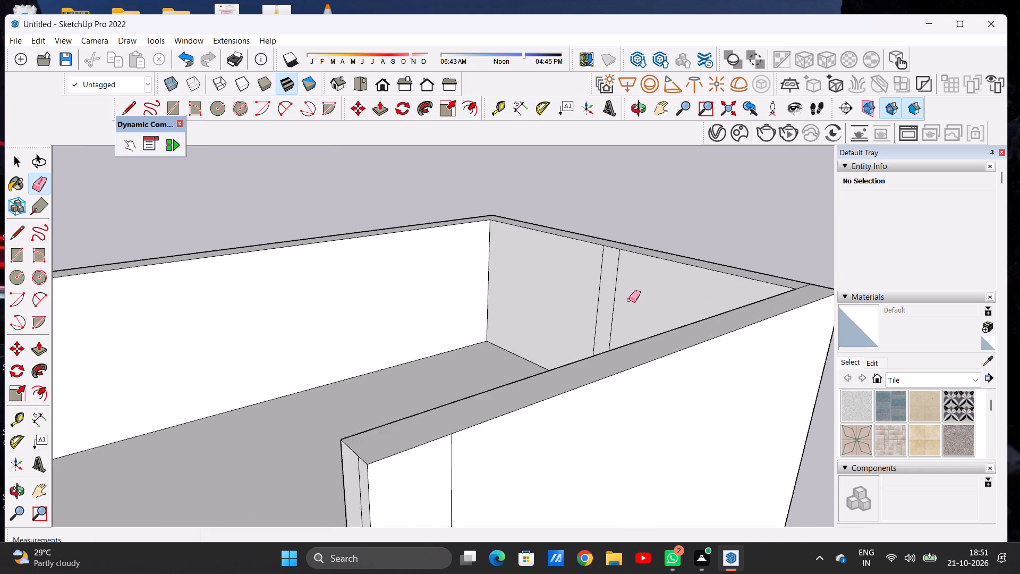
pyautogui.scroll(2, 629, 300)
pyautogui.moveTo(590, 276); pyautogui.dragTo(597, 285)
pyautogui.moveTo(603, 285); pyautogui.dragTo(612, 301)
pyautogui.press('space')
pyautogui.scroll(-19, 454, 411)
pyautogui.scroll(1, 444, 369)
pyautogui.scroll(-3, 444, 369)
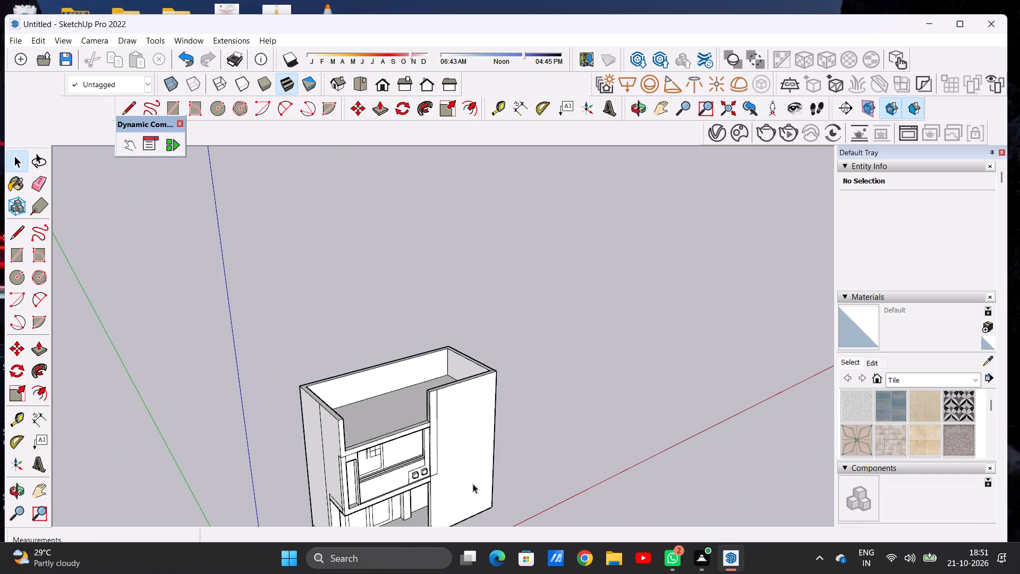
# Examine the roof walls and open front edge from the front, from above and from the opposite side.
pyautogui.moveTo(471, 485); pyautogui.dragTo(338, 430, button='middle')
pyautogui.middleClick(338, 430)
pyautogui.scroll(-6, 428, 443)
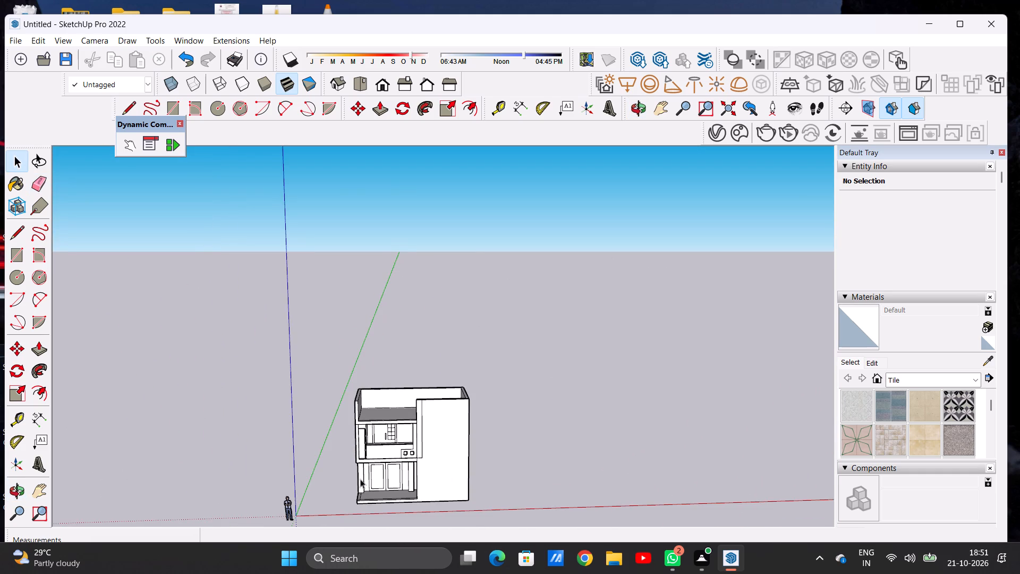
pyautogui.scroll(7, 414, 452)
pyautogui.scroll(5, 408, 371)
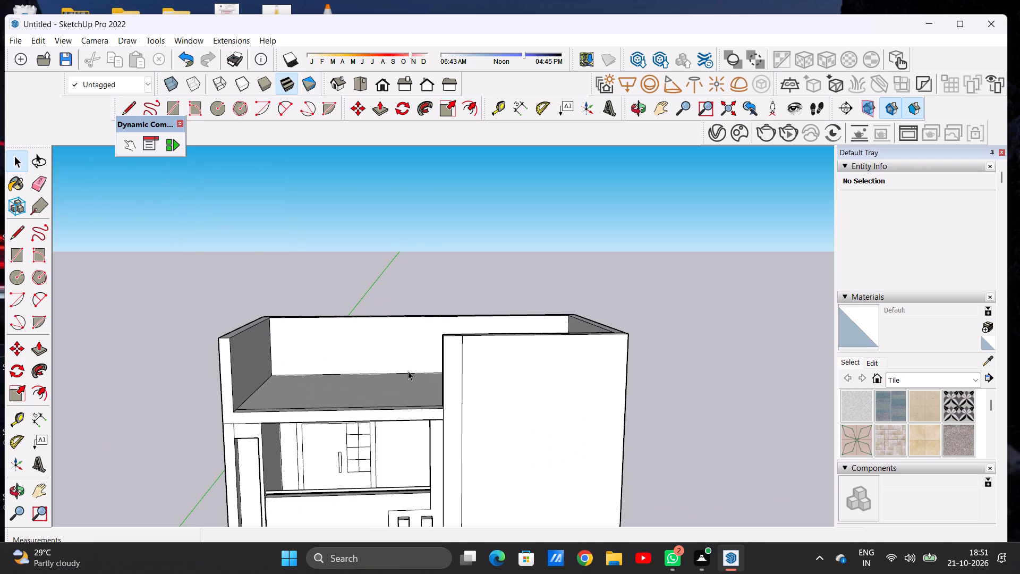
pyautogui.moveTo(488, 331); pyautogui.dragTo(596, 416, button='middle')
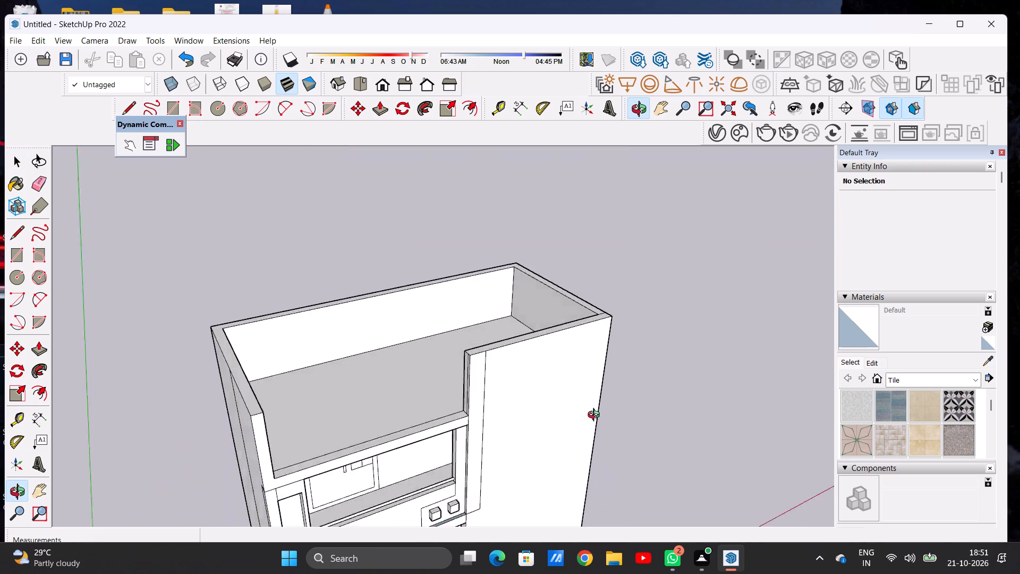
pyautogui.moveTo(596, 416); pyautogui.dragTo(657, 411, button='middle')
pyautogui.moveTo(315, 371); pyautogui.dragTo(593, 351, button='middle')
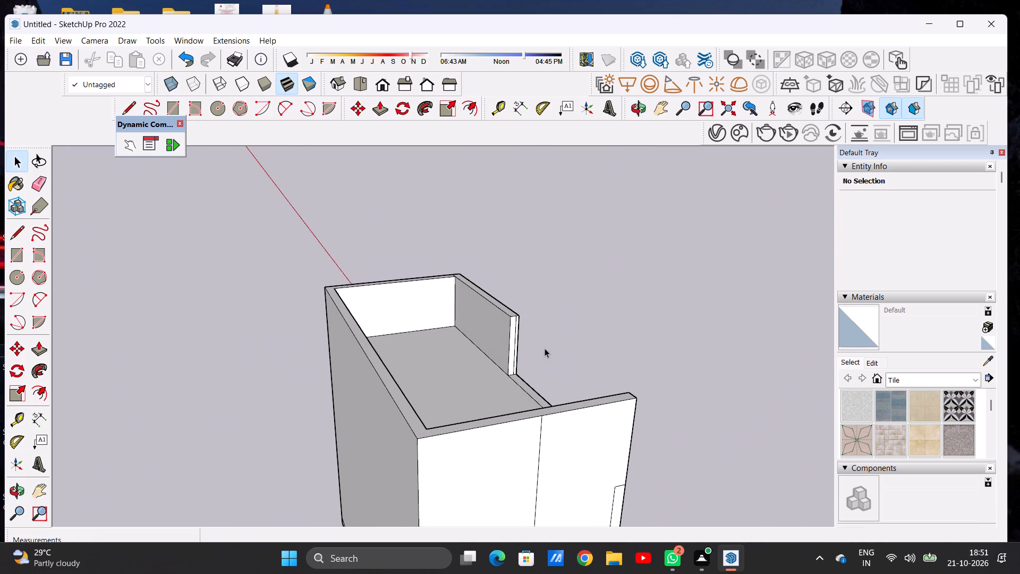
pyautogui.scroll(7, 515, 373)
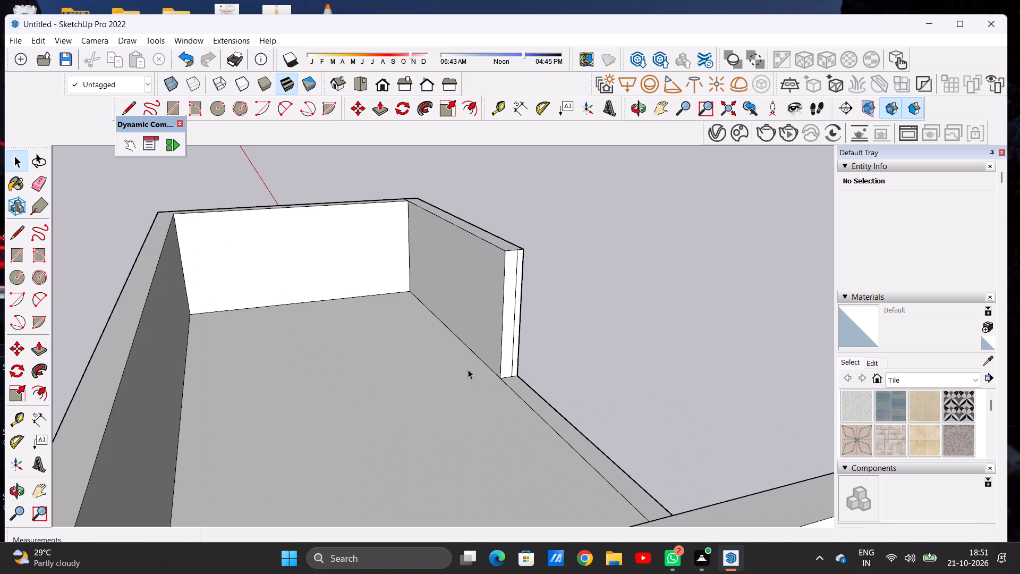
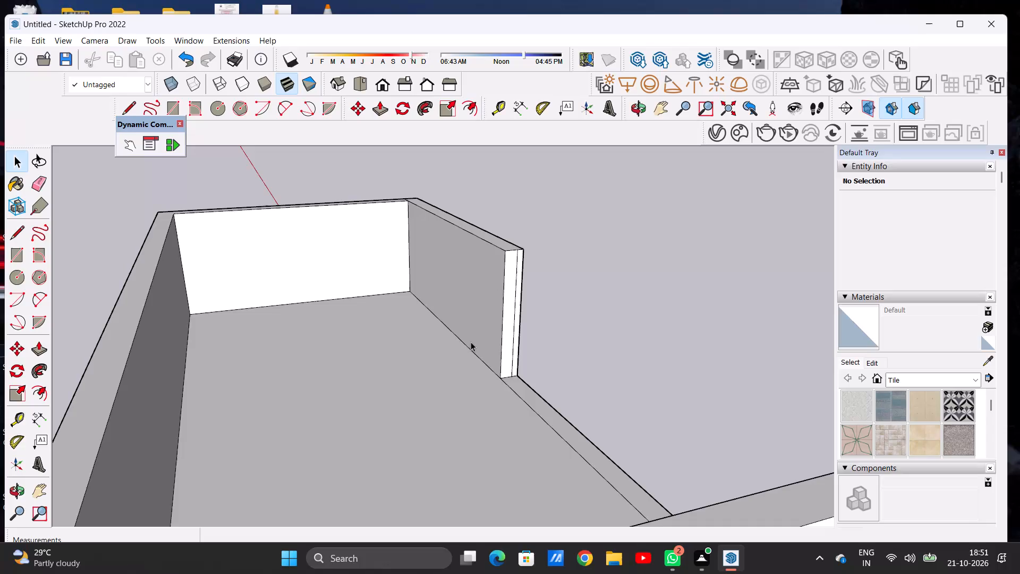
# Draw a rectangular outline about 9' 11" by 6' 10" on the roof floor, in the back corner beside the higher front wall.
pyautogui.press('l')
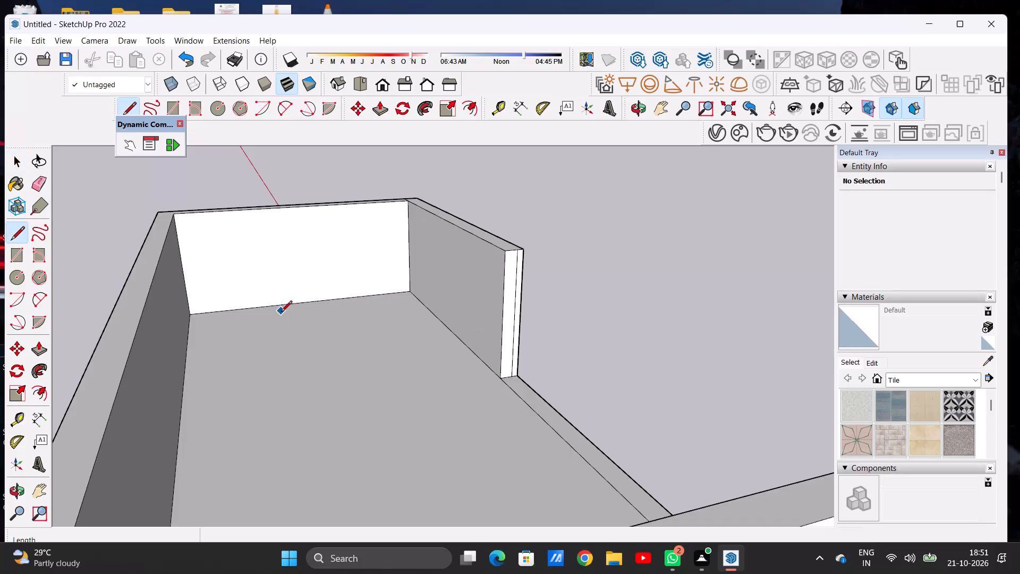
pyautogui.click(290, 301)
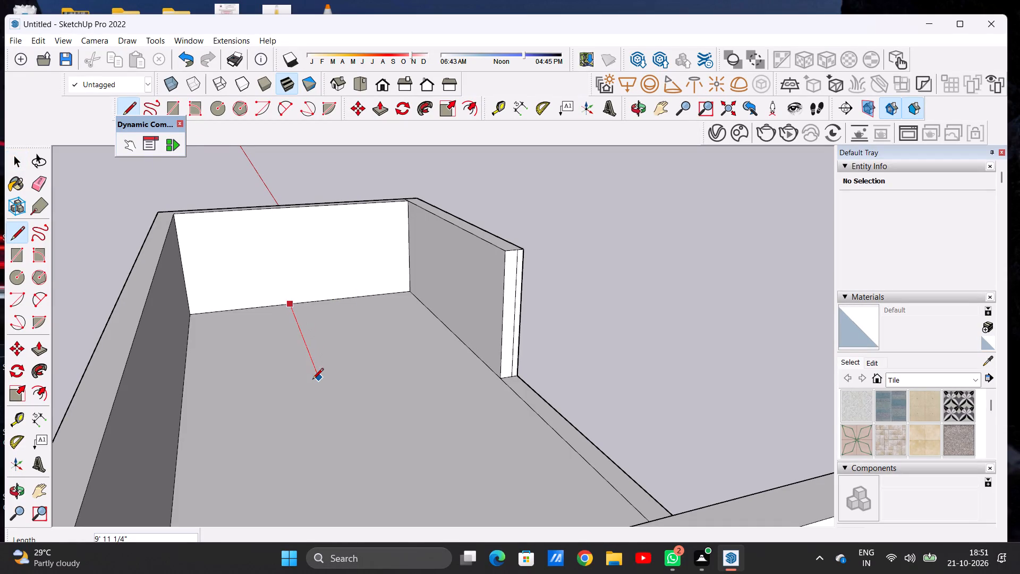
pyautogui.click(312, 380)
pyautogui.click(475, 351)
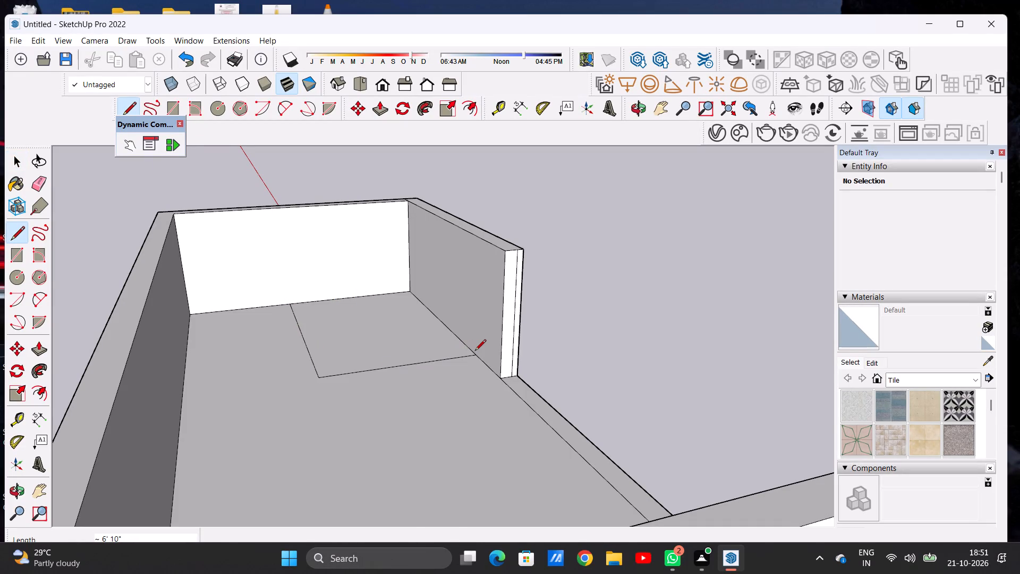
pyautogui.press('space')
# Push/Pull the outlined roof corner area up about 7' to form a block rising above the surrounding walls.
pyautogui.scroll(-5, 432, 418)
pyautogui.moveTo(440, 445); pyautogui.dragTo(320, 426, button='middle')
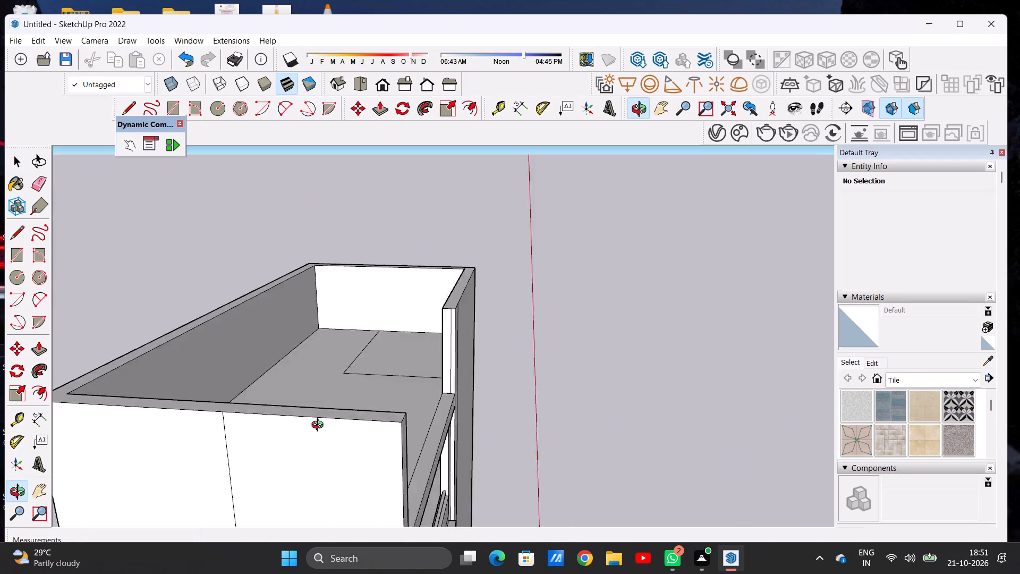
pyautogui.moveTo(320, 426); pyautogui.dragTo(168, 501, button='middle')
pyautogui.scroll(5, 352, 339)
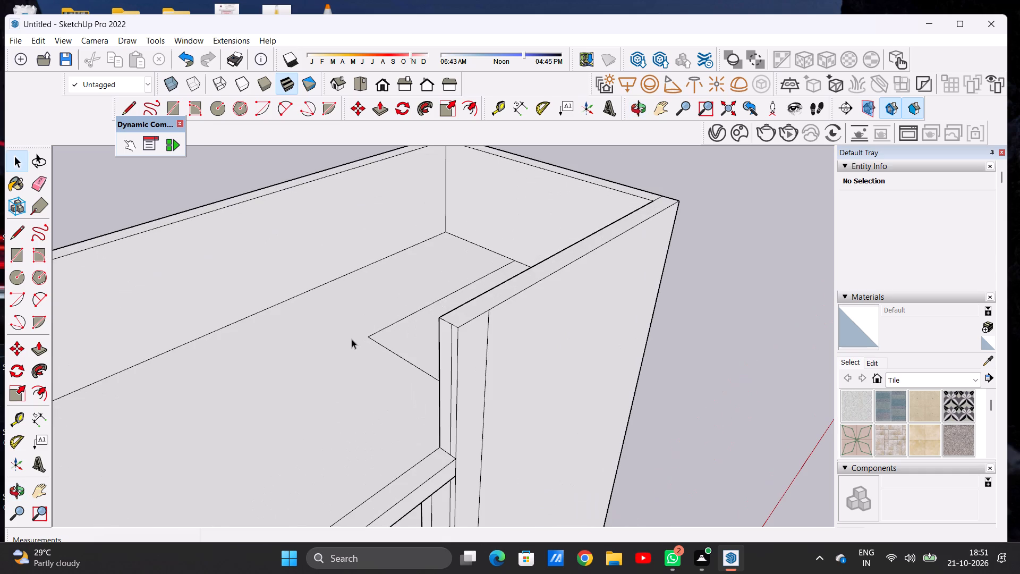
pyautogui.press('p')
pyautogui.click(400, 335)
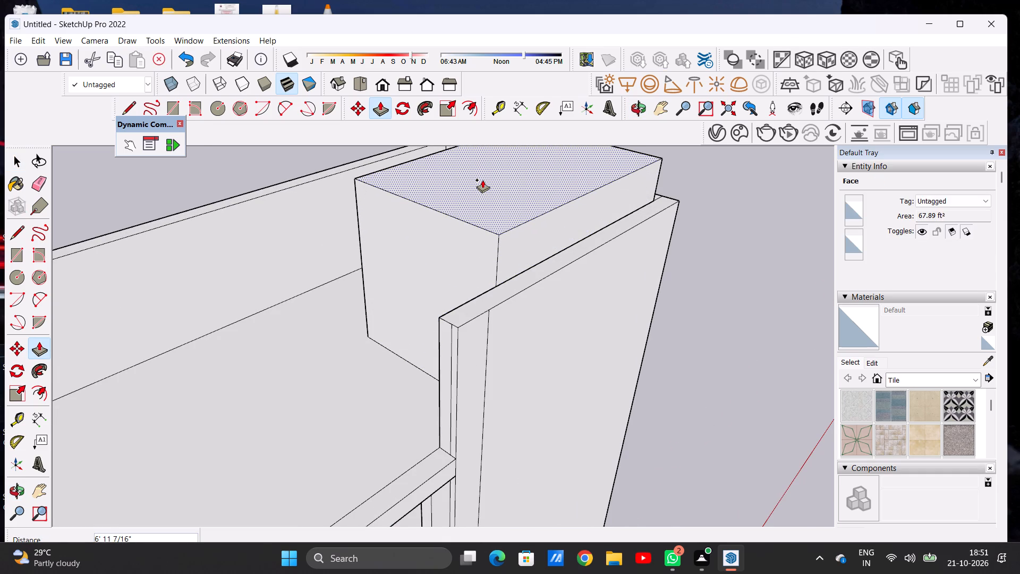
pyautogui.click(484, 172)
pyautogui.press('space')
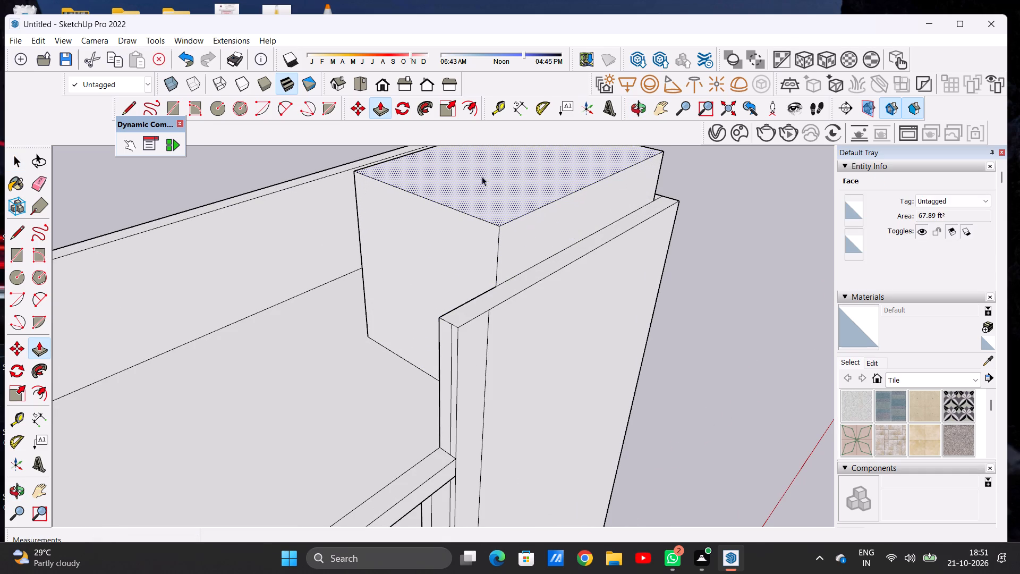
# Examine the raised rooftop block against the front facade and roof walls, from above and at eye level.
pyautogui.scroll(-13, 428, 453)
pyautogui.moveTo(553, 382); pyautogui.dragTo(415, 347, button='middle')
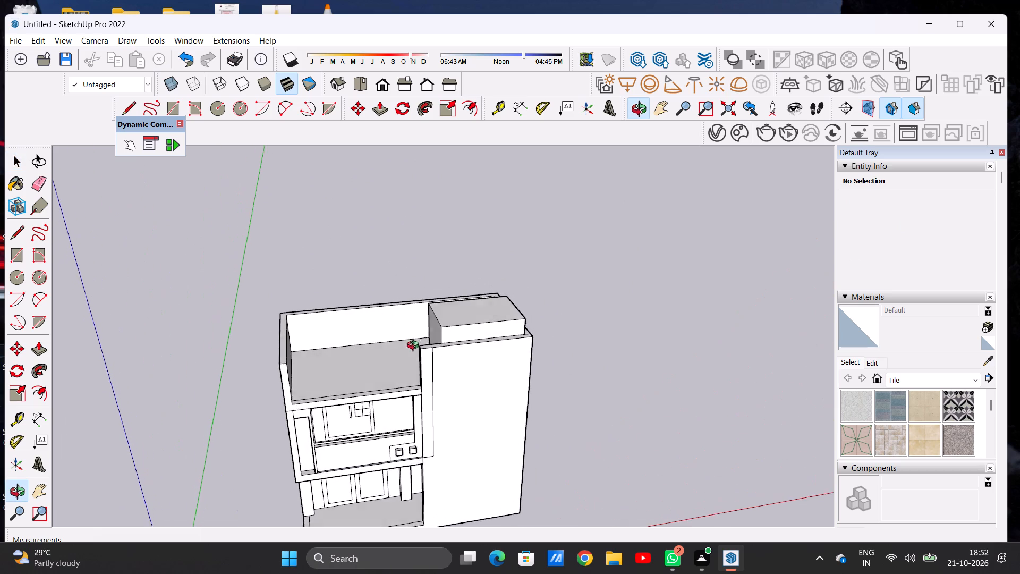
pyautogui.moveTo(415, 347); pyautogui.dragTo(414, 345, button='middle')
pyautogui.scroll(5, 499, 360)
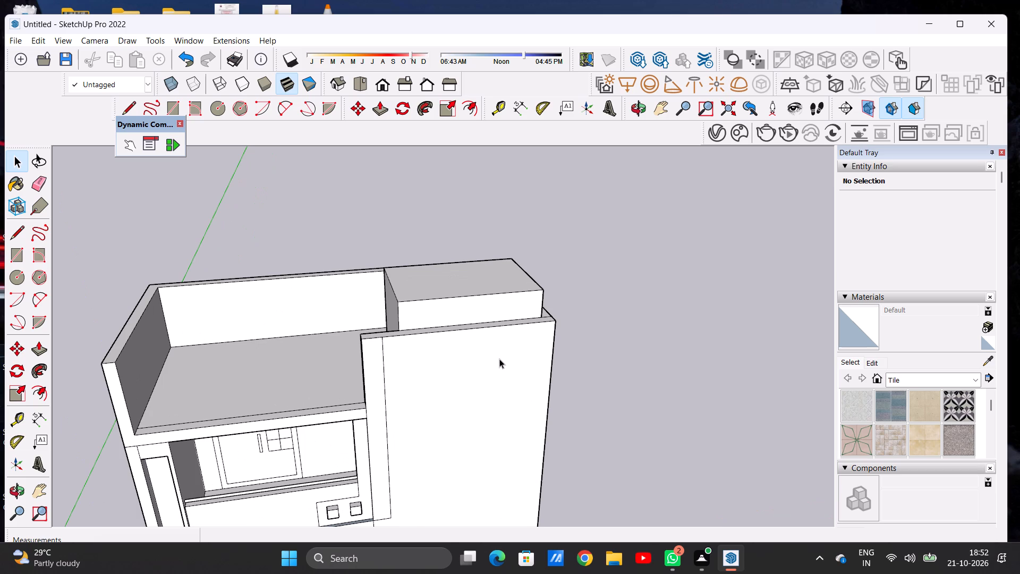
pyautogui.scroll(-7, 497, 308)
pyautogui.moveTo(503, 376); pyautogui.dragTo(471, 301, button='middle')
pyautogui.scroll(7, 537, 297)
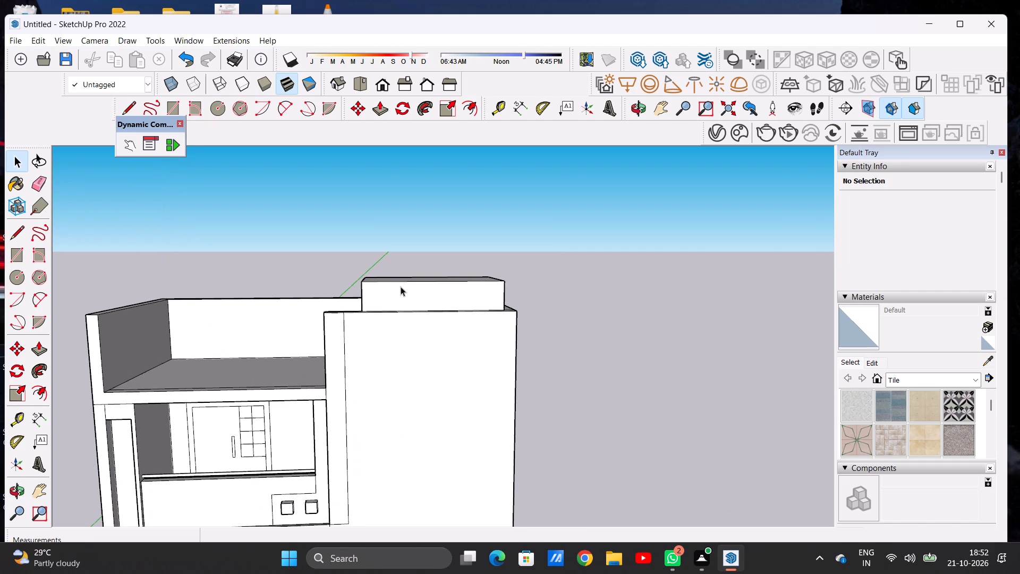
pyautogui.moveTo(397, 283); pyautogui.dragTo(304, 326, button='middle')
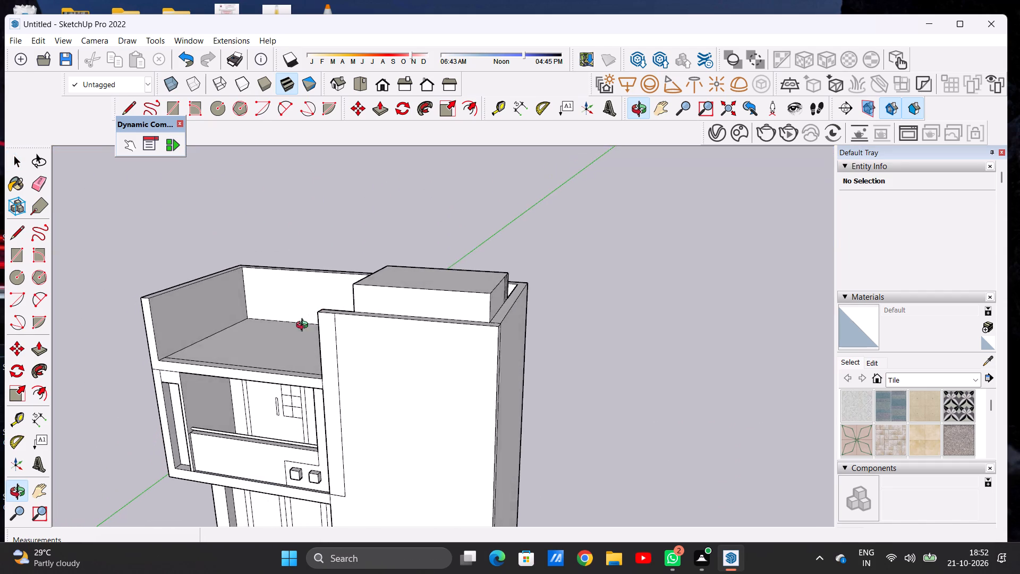
pyautogui.moveTo(304, 326); pyautogui.dragTo(288, 339, button='middle')
# Erase the two vertical lines on the rooftop block's outer side face.
pyautogui.scroll(8, 467, 319)
pyautogui.moveTo(556, 291); pyautogui.dragTo(445, 294, button='middle')
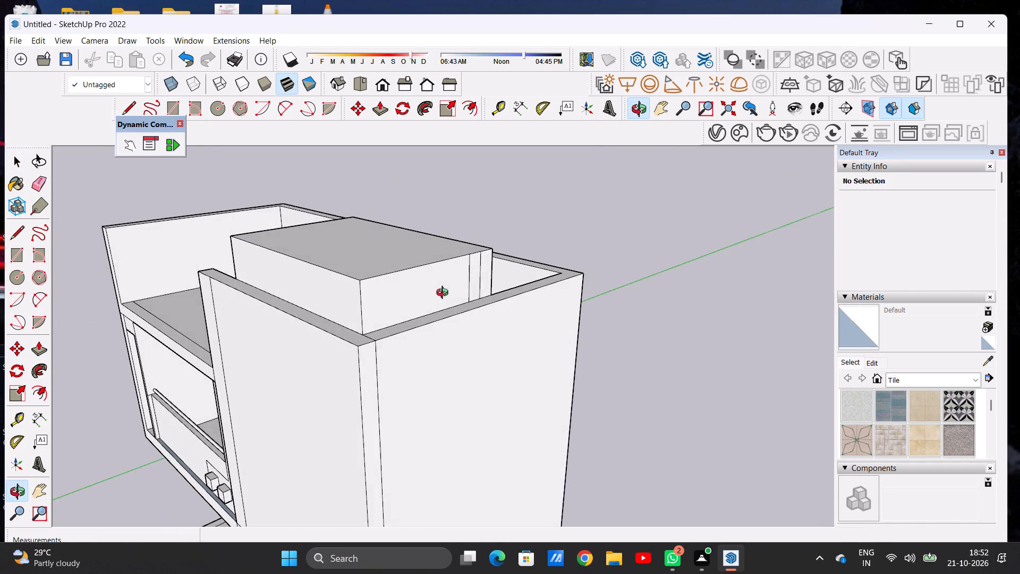
pyautogui.moveTo(445, 294); pyautogui.dragTo(443, 294, button='middle')
pyautogui.scroll(6, 487, 284)
pyautogui.press('e')
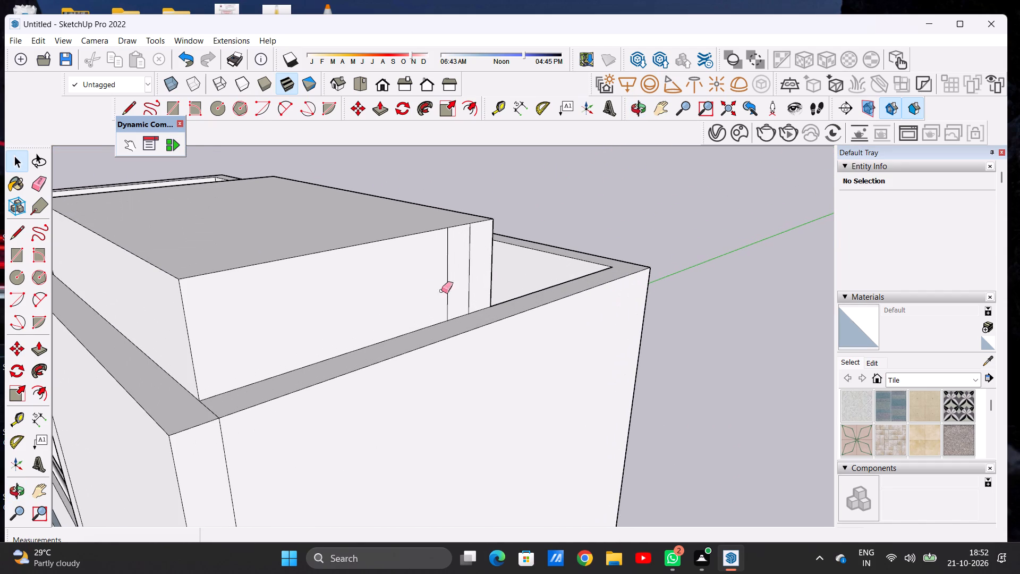
pyautogui.moveTo(444, 284); pyautogui.dragTo(463, 270)
pyautogui.moveTo(474, 263); pyautogui.dragTo(449, 277)
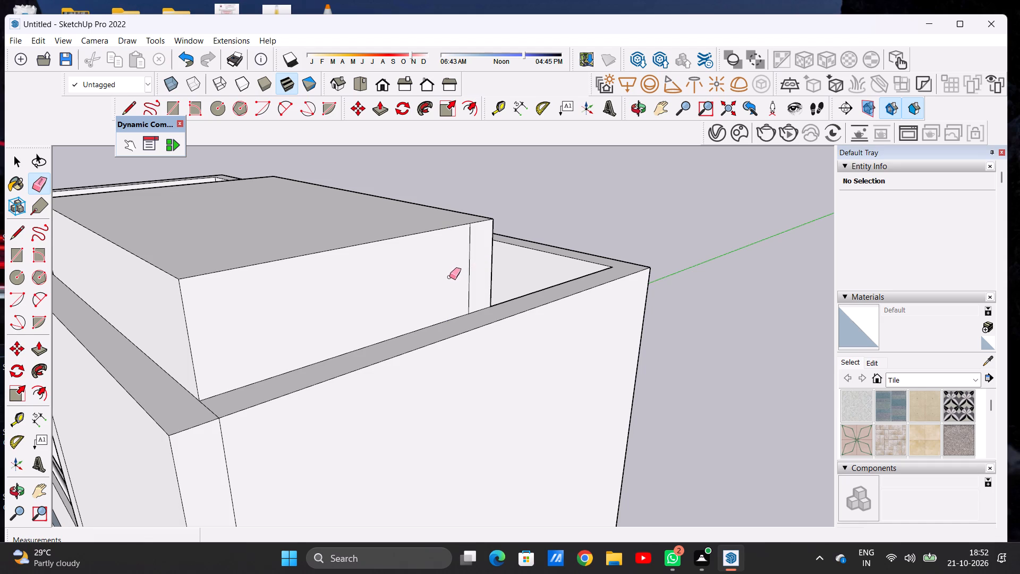
pyautogui.moveTo(449, 277); pyautogui.dragTo(446, 280)
pyautogui.press('space')
# Push/Pull the rooftop block's outer side face out 9" so it sits flush with the building's side wall.
pyautogui.scroll(-6, 529, 271)
pyautogui.moveTo(435, 306); pyautogui.dragTo(474, 311, button='middle')
pyautogui.scroll(4, 474, 311)
pyautogui.press('p')
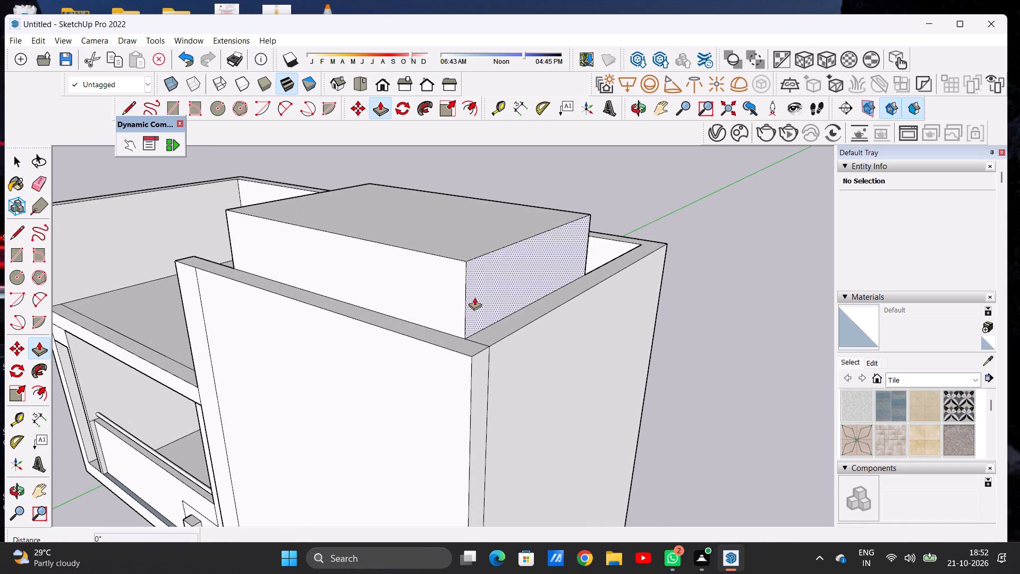
pyautogui.click(474, 297)
pyautogui.click(470, 361)
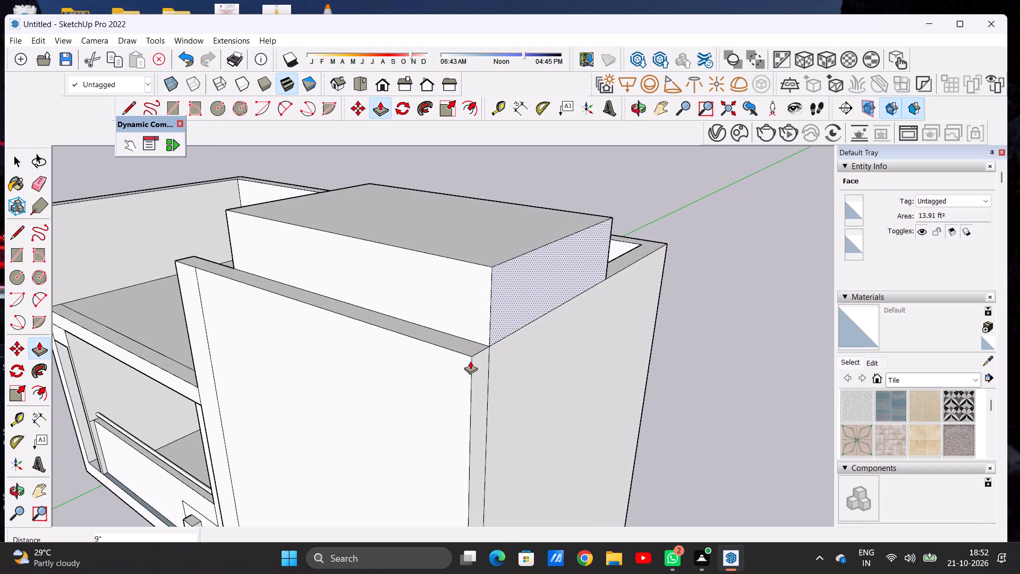
pyautogui.press('space')
# Examine the front of the building with the widened rooftop block.
pyautogui.scroll(-13, 500, 348)
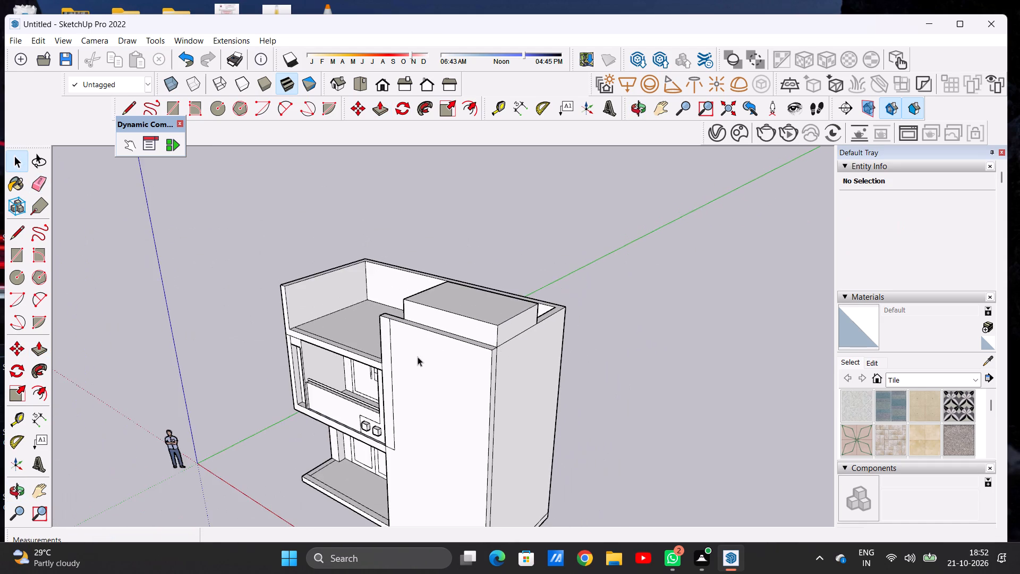
pyautogui.moveTo(426, 348); pyautogui.dragTo(538, 301, button='middle')
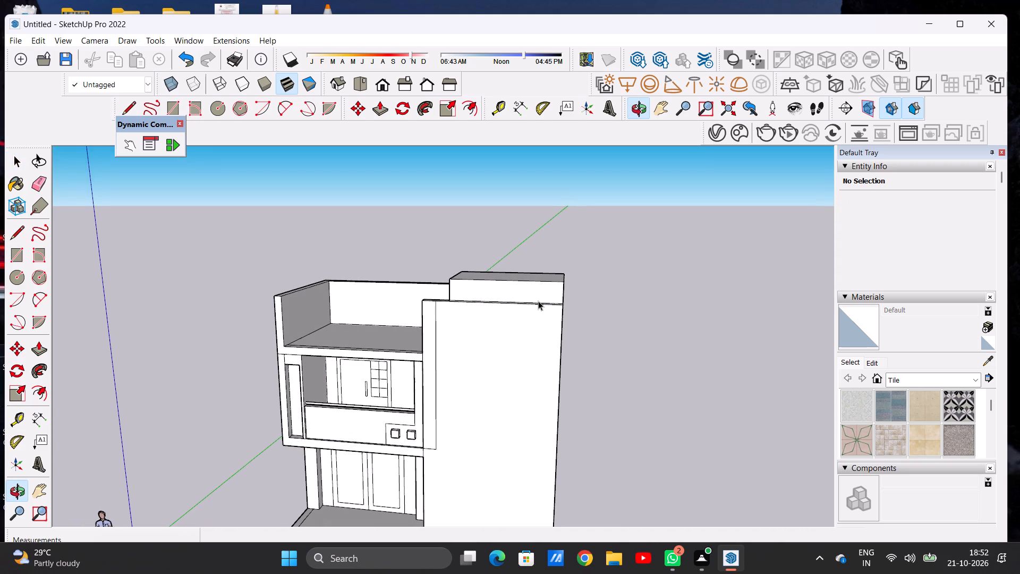
pyautogui.scroll(-3, 462, 356)
pyautogui.moveTo(462, 356); pyautogui.dragTo(492, 336, button='middle')
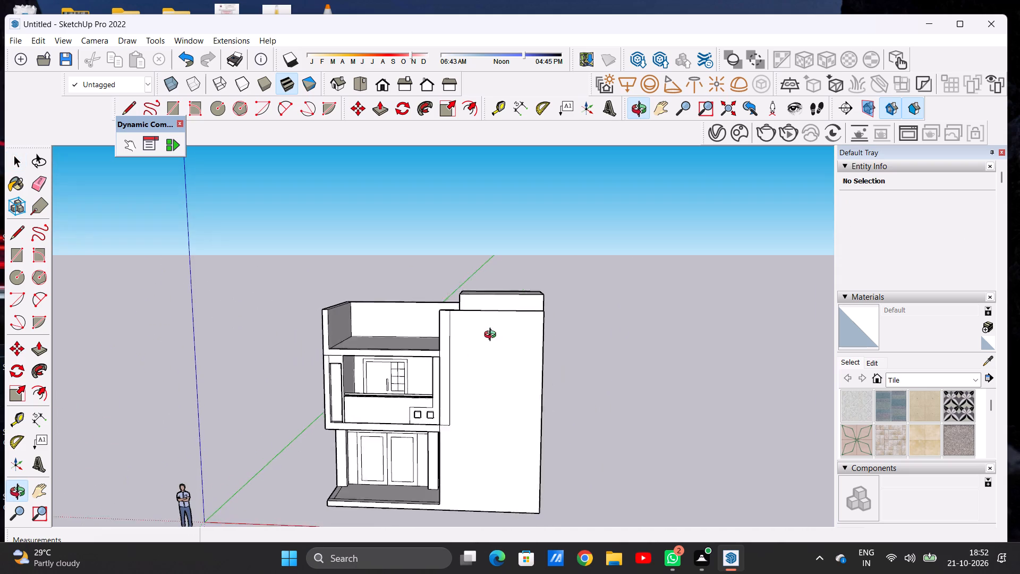
pyautogui.moveTo(492, 336); pyautogui.dragTo(528, 335, button='middle')
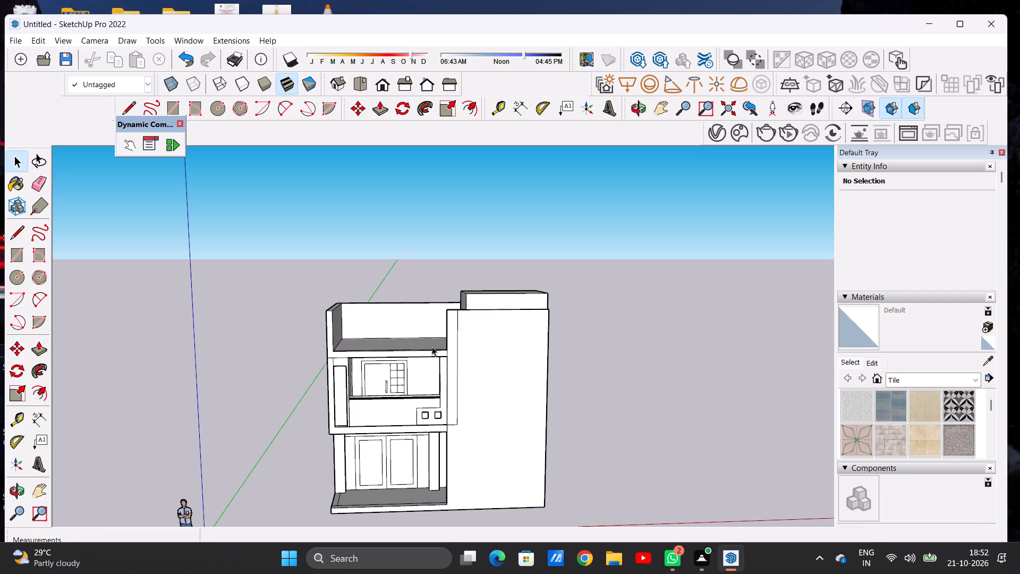
pyautogui.scroll(-6, 432, 347)
pyautogui.scroll(5, 439, 317)
pyautogui.scroll(6, 524, 321)
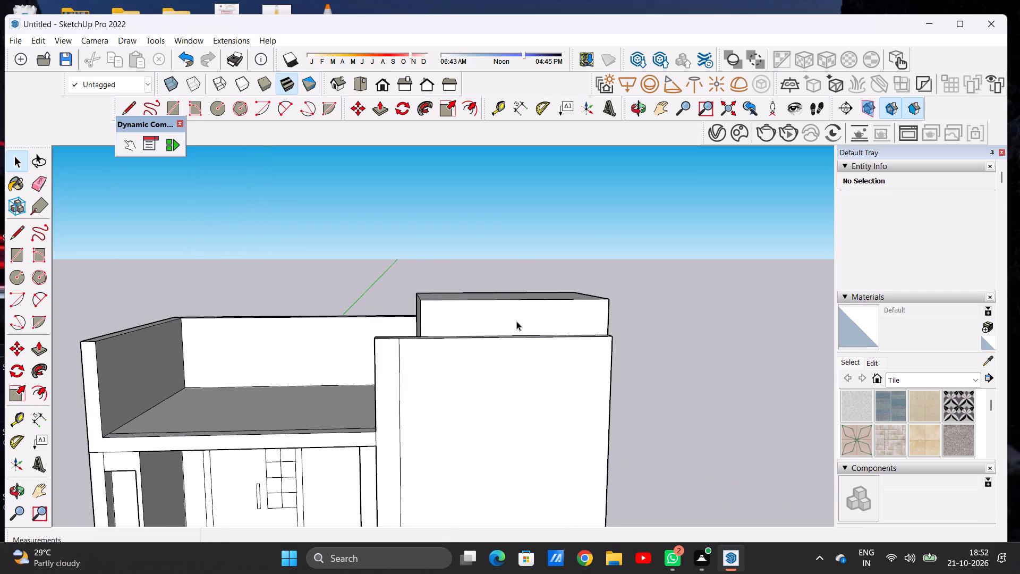
# Push/Pull the rooftop block's top face up about 6" as a separate slab band.
pyautogui.moveTo(515, 321); pyautogui.dragTo(496, 389, button='middle')
pyautogui.scroll(4, 562, 332)
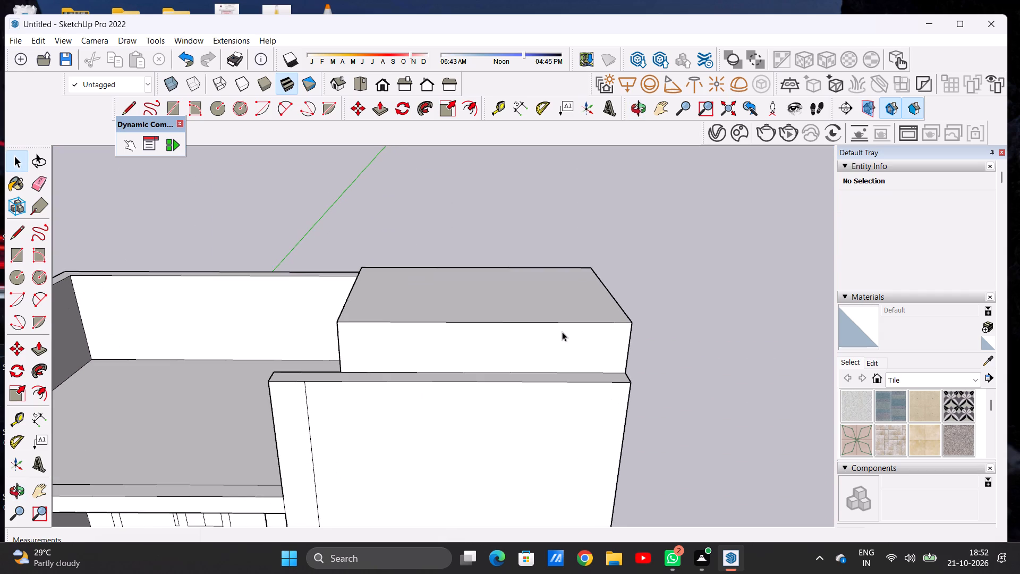
pyautogui.press('p')
pyautogui.click(567, 308)
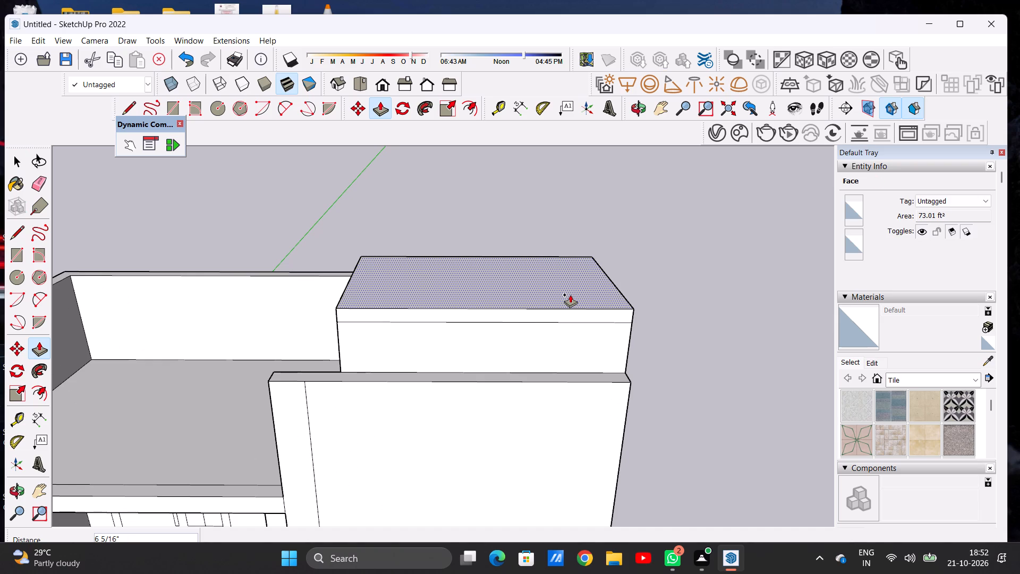
pyautogui.click(570, 294)
pyautogui.press('space')
# Examine the rooftop block's slab band and its outer front corner from the front and side.
pyautogui.scroll(-6, 548, 374)
pyautogui.moveTo(572, 394); pyautogui.dragTo(438, 362, button='middle')
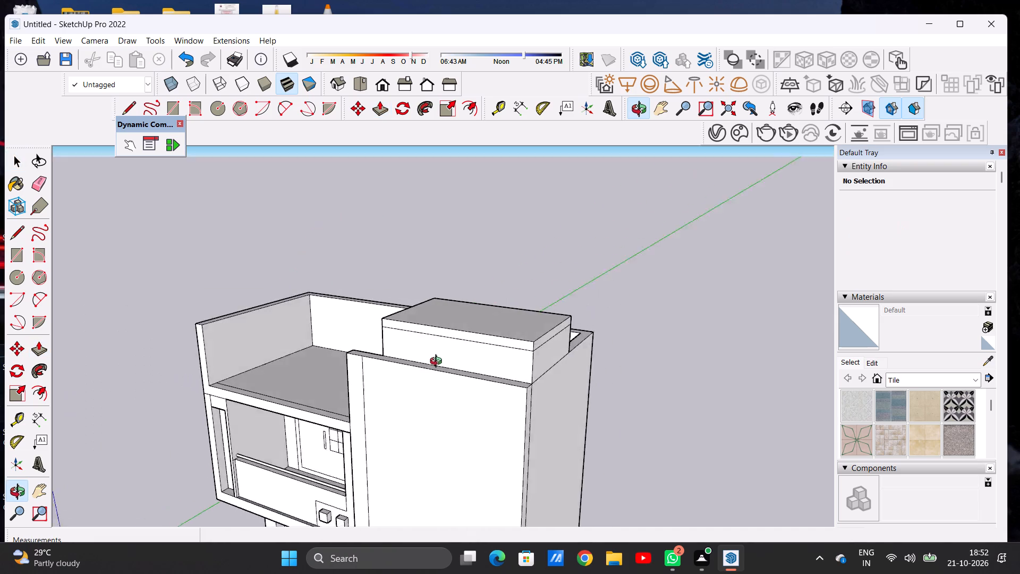
pyautogui.moveTo(438, 362); pyautogui.dragTo(370, 353, button='middle')
pyautogui.scroll(5, 437, 356)
pyautogui.moveTo(453, 377); pyautogui.dragTo(454, 377, button='middle')
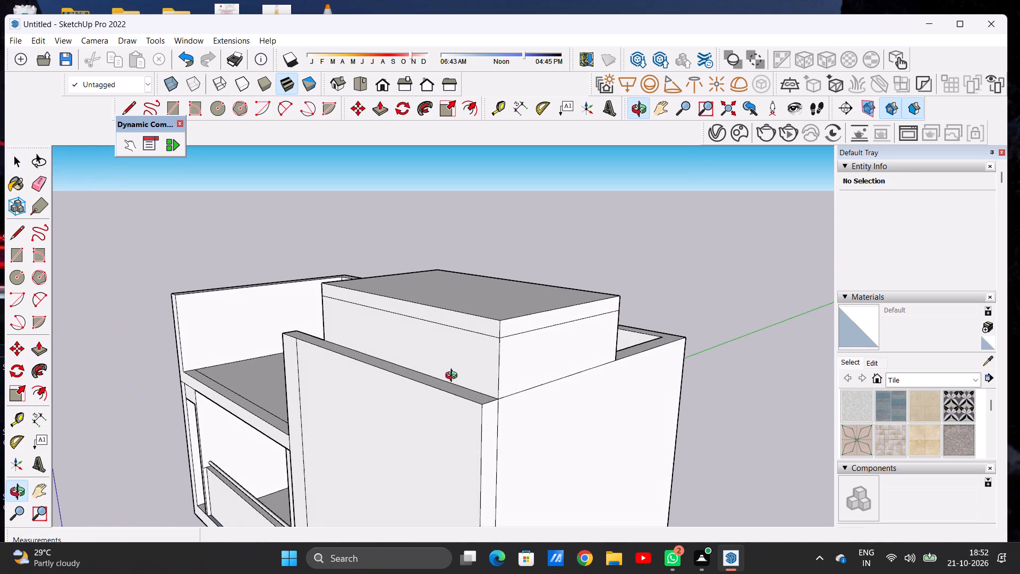
pyautogui.moveTo(454, 377); pyautogui.dragTo(528, 376, button='middle')
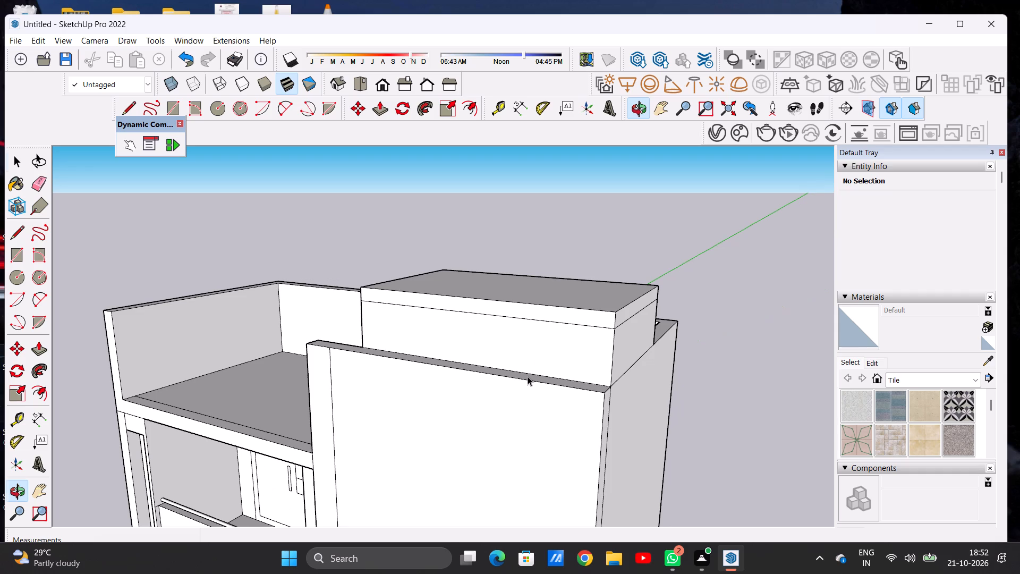
pyautogui.press('l')
pyautogui.moveTo(611, 375); pyautogui.dragTo(592, 383, button='middle')
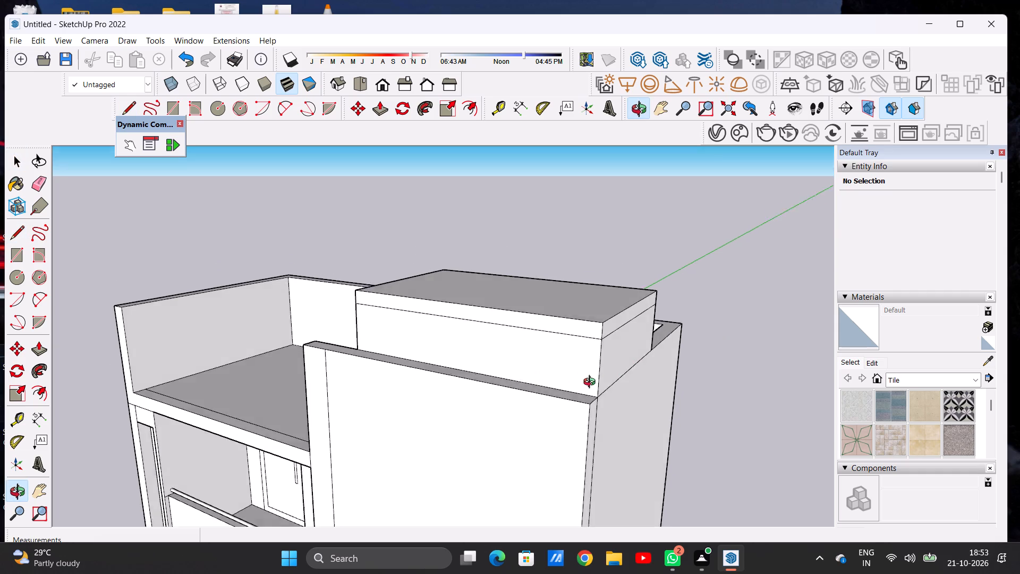
pyautogui.moveTo(592, 383); pyautogui.dragTo(556, 390, button='middle')
pyautogui.press('space')
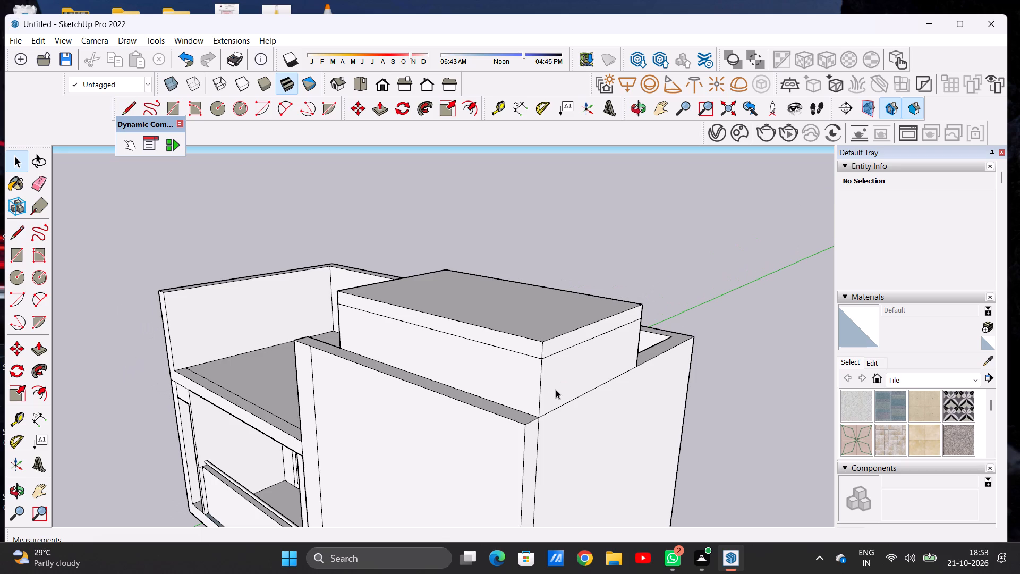
pyautogui.scroll(-6, 560, 403)
pyautogui.moveTo(530, 440); pyautogui.dragTo(598, 437, button='middle')
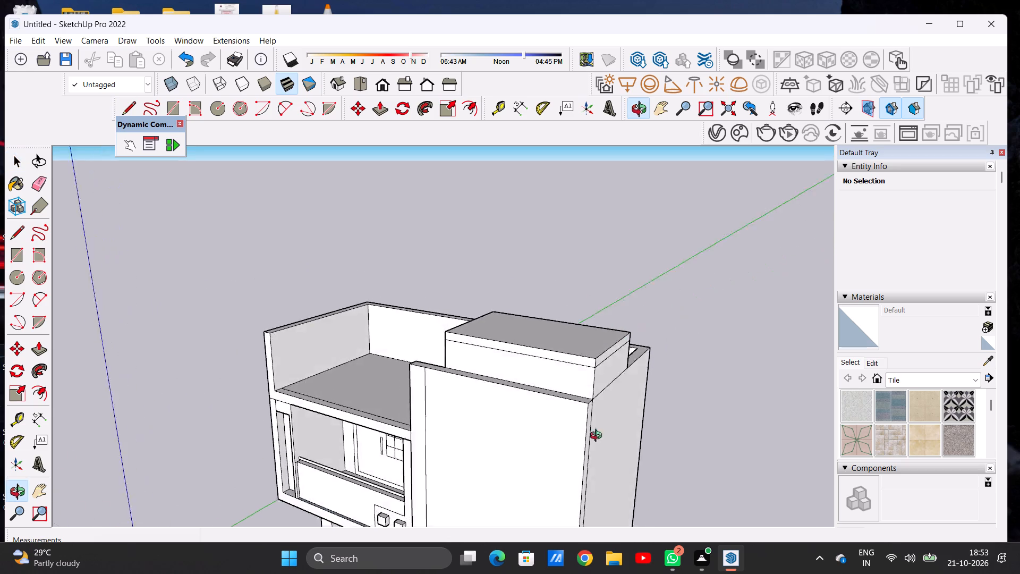
pyautogui.moveTo(598, 437); pyautogui.dragTo(641, 437, button='middle')
# Draw a vertical line about 2' long on the rooftop block's front face near its outer corner, from the slab band to the wall top.
pyautogui.scroll(6, 632, 391)
pyautogui.moveTo(639, 391); pyautogui.dragTo(528, 415, button='middle')
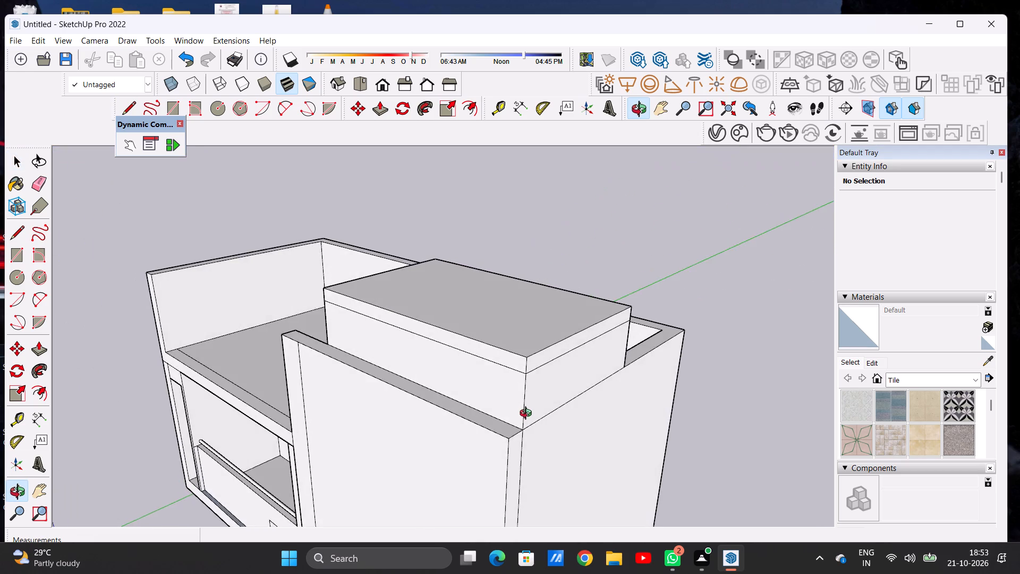
pyautogui.moveTo(528, 415); pyautogui.dragTo(589, 401, button='middle')
pyautogui.scroll(1, 589, 401)
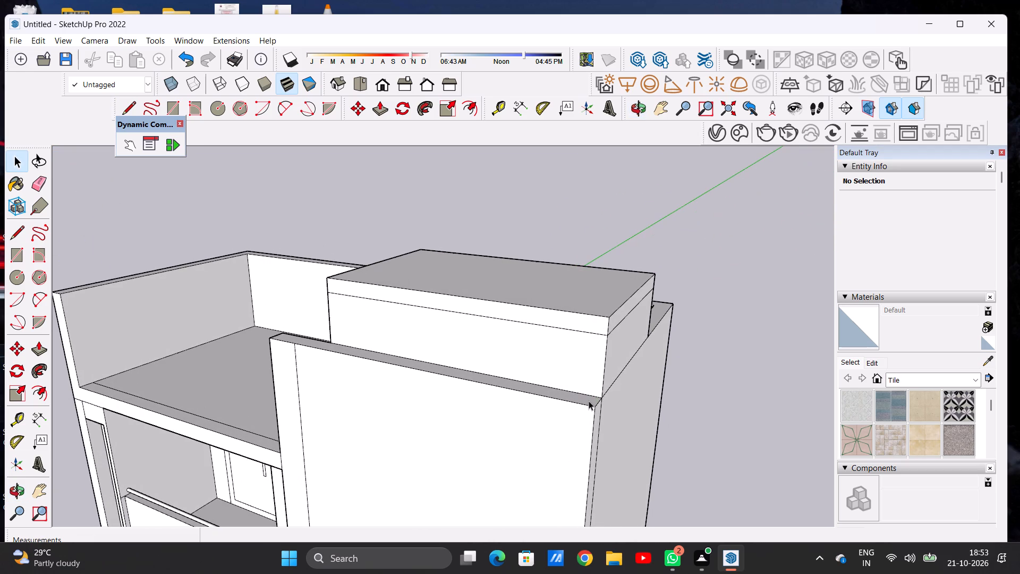
pyautogui.press('l')
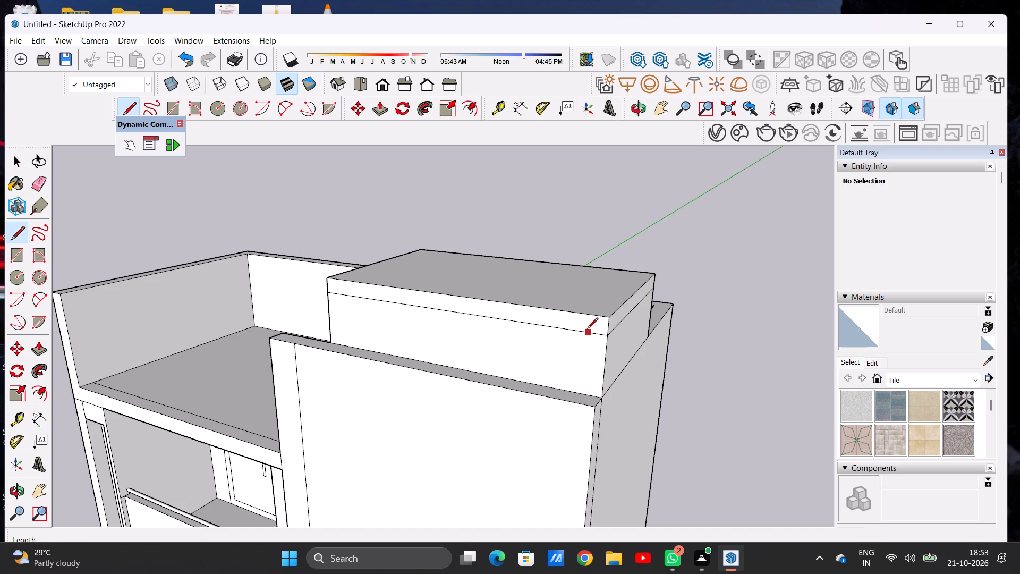
pyautogui.click(584, 330)
pyautogui.scroll(8, 580, 391)
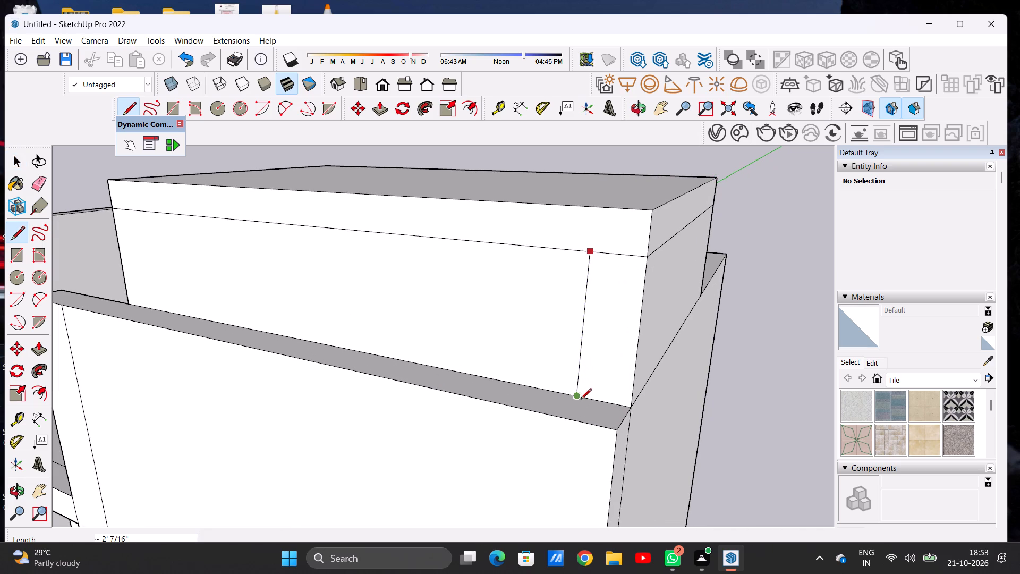
pyautogui.click(585, 392)
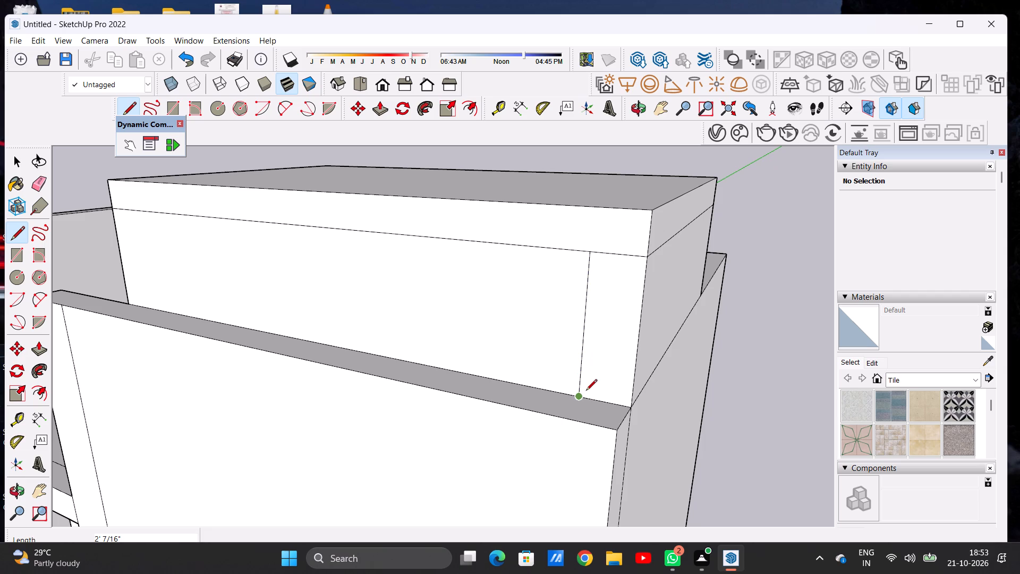
# Erase the edge separating the rooftop block's slab band from the narrow corner strip on its front face.
pyautogui.press('space')
pyautogui.scroll(-8, 559, 362)
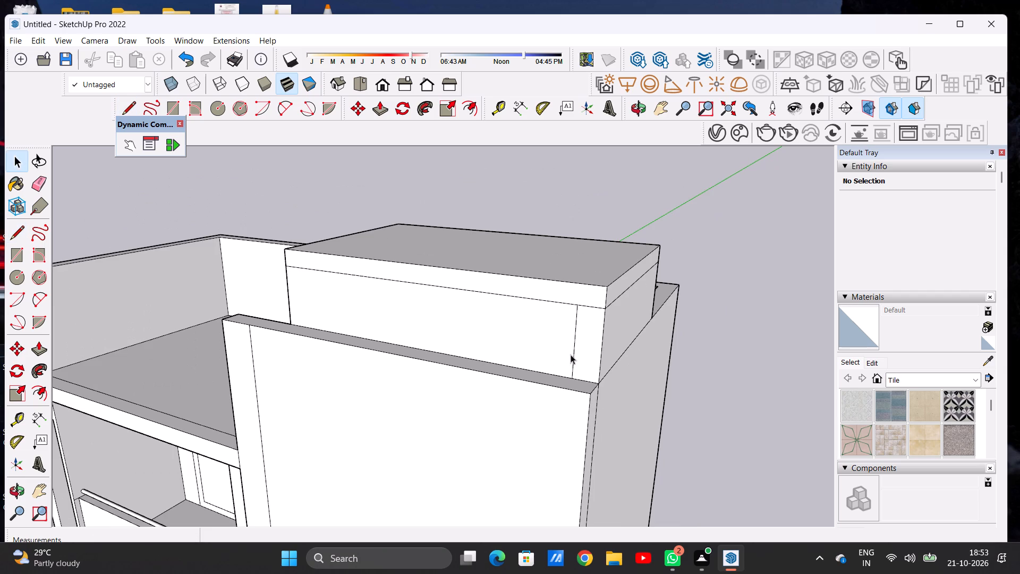
pyautogui.scroll(6, 585, 318)
pyautogui.press('e')
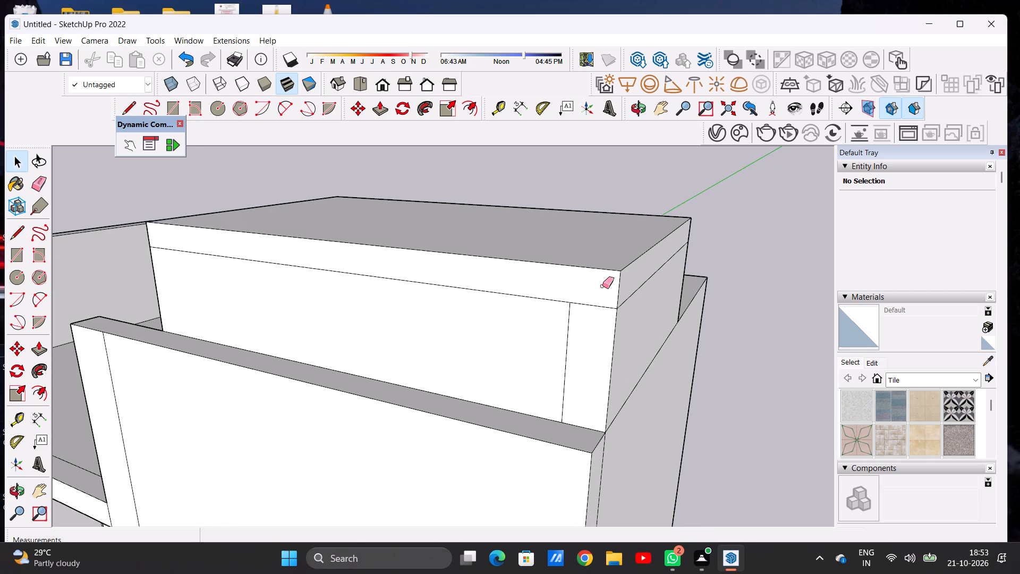
pyautogui.moveTo(600, 304); pyautogui.dragTo(600, 315)
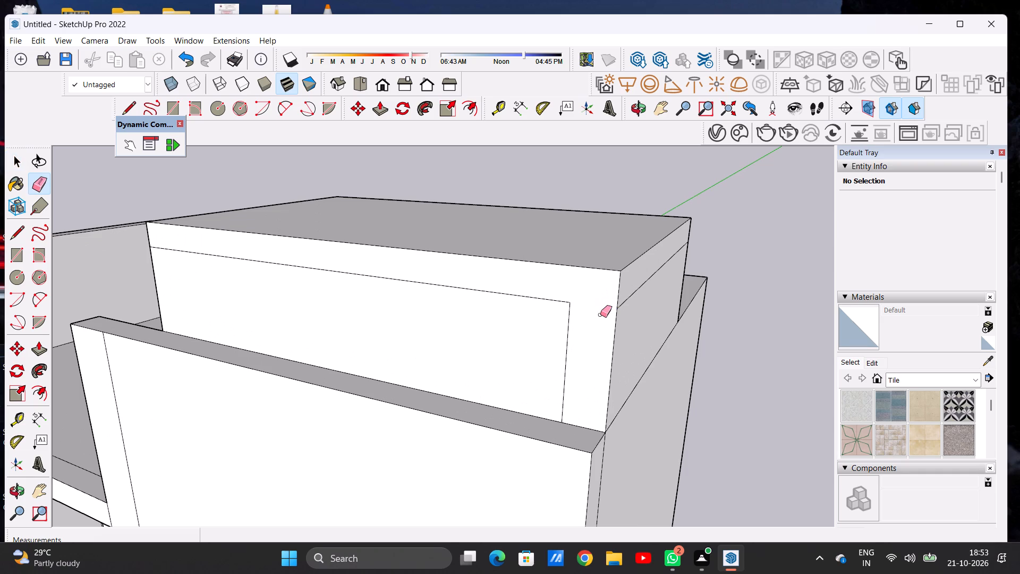
pyautogui.press('space')
# Push/Pull the L-shaped slab band and corner strip face forward 9", flush with the front wall face below.
pyautogui.write('P')
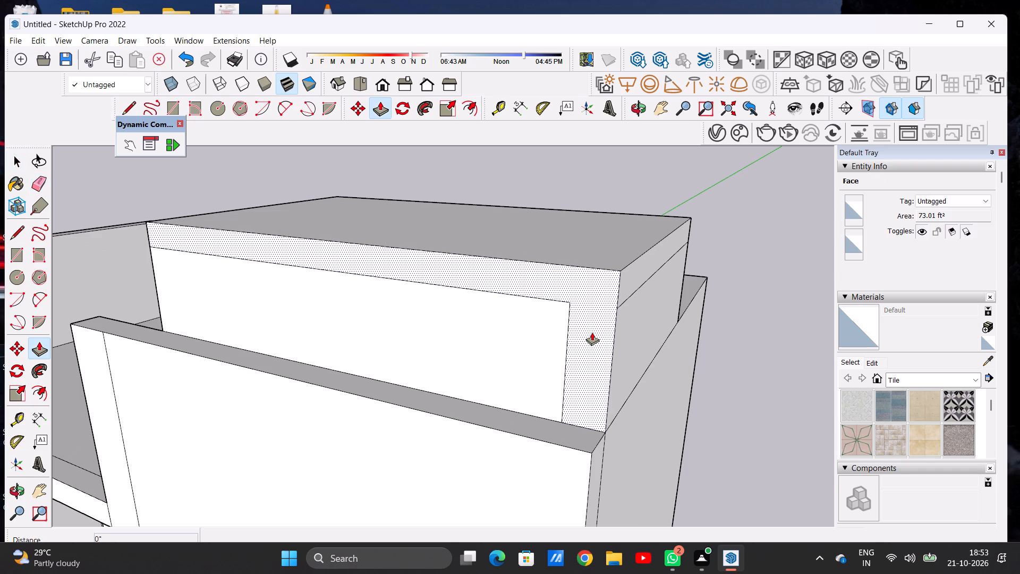
pyautogui.click(592, 332)
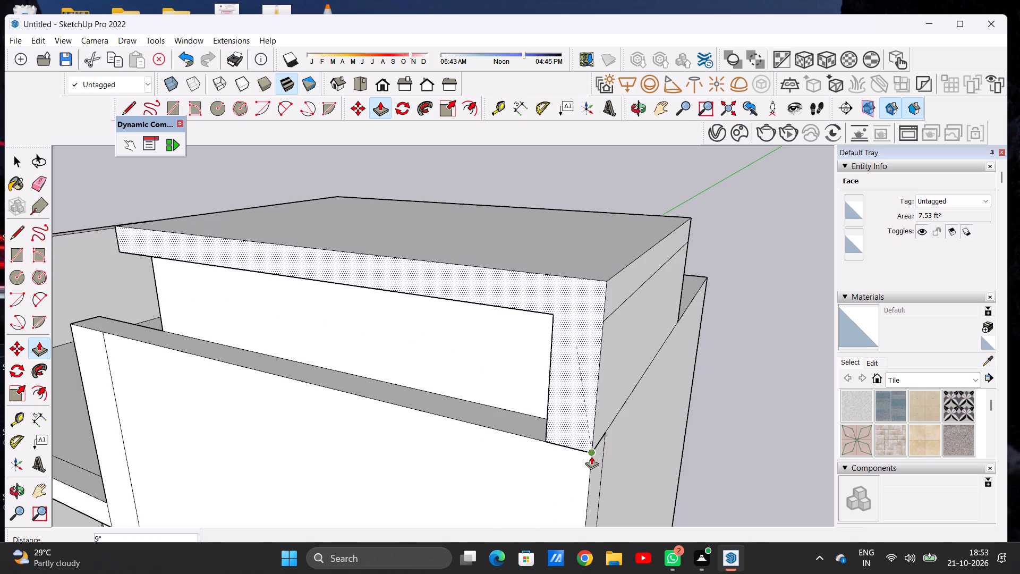
pyautogui.click(591, 456)
pyautogui.press('space')
# Erase the horizontal seam between the rooftop block's corner strip and the front wall below it.
pyautogui.scroll(-20, 582, 399)
pyautogui.scroll(-1, 582, 399)
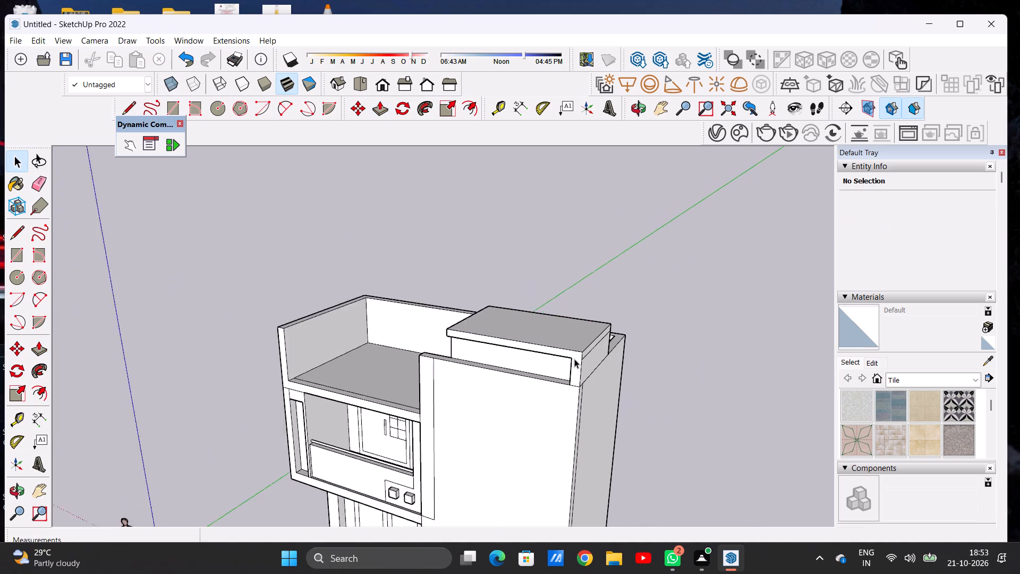
pyautogui.scroll(-2, 574, 359)
pyautogui.moveTo(515, 472); pyautogui.dragTo(573, 424, button='middle')
pyautogui.scroll(5, 607, 346)
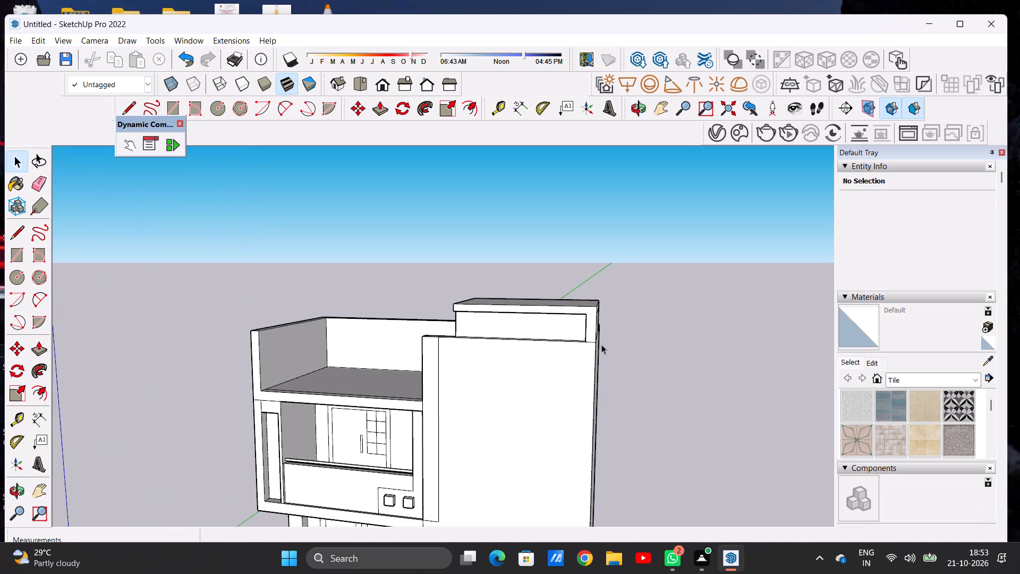
pyautogui.scroll(12, 600, 344)
pyautogui.press('e')
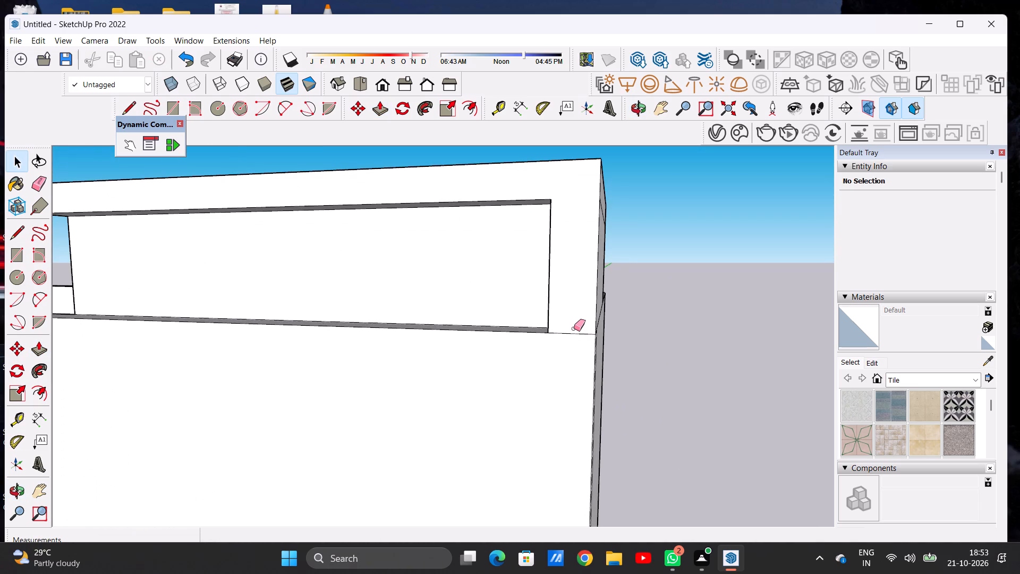
pyautogui.moveTo(574, 328); pyautogui.dragTo(574, 341)
# Draw a vertical line down the tall front wall from the rooftop recess's lower outer corner to the wall's base edge.
pyautogui.press('l')
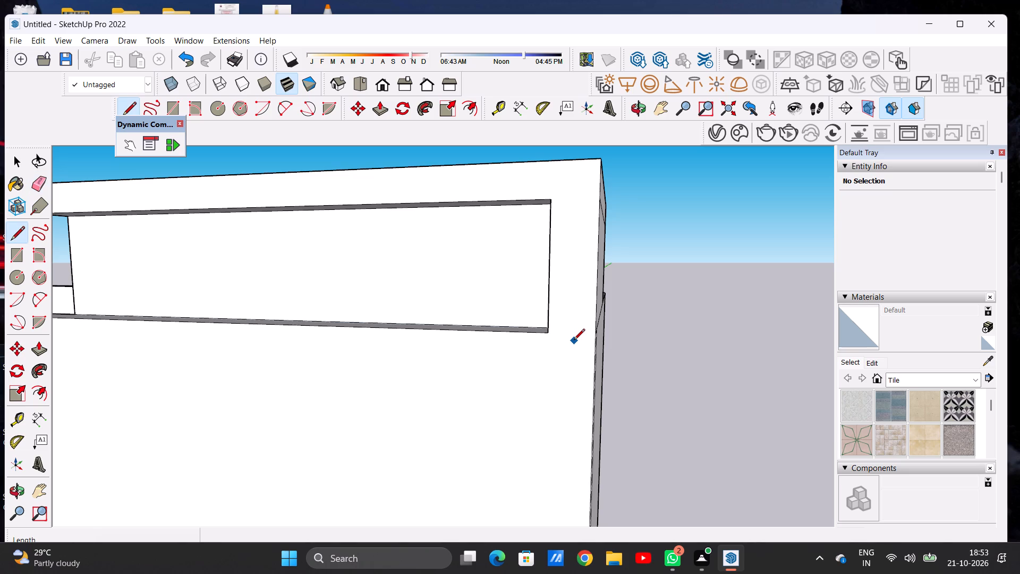
pyautogui.click(551, 331)
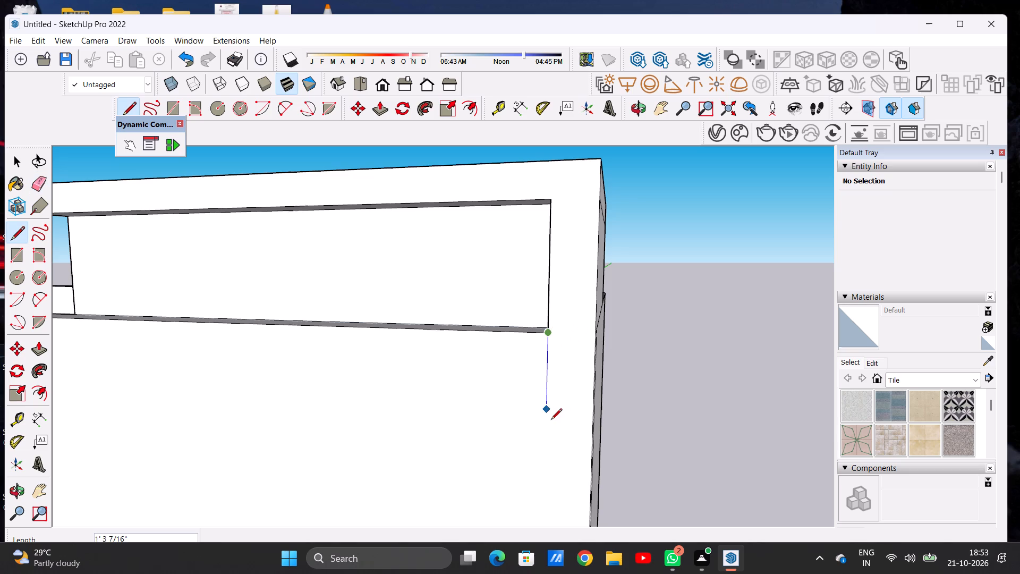
pyautogui.scroll(-11, 561, 322)
pyautogui.scroll(1, 562, 306)
pyautogui.scroll(-7, 562, 296)
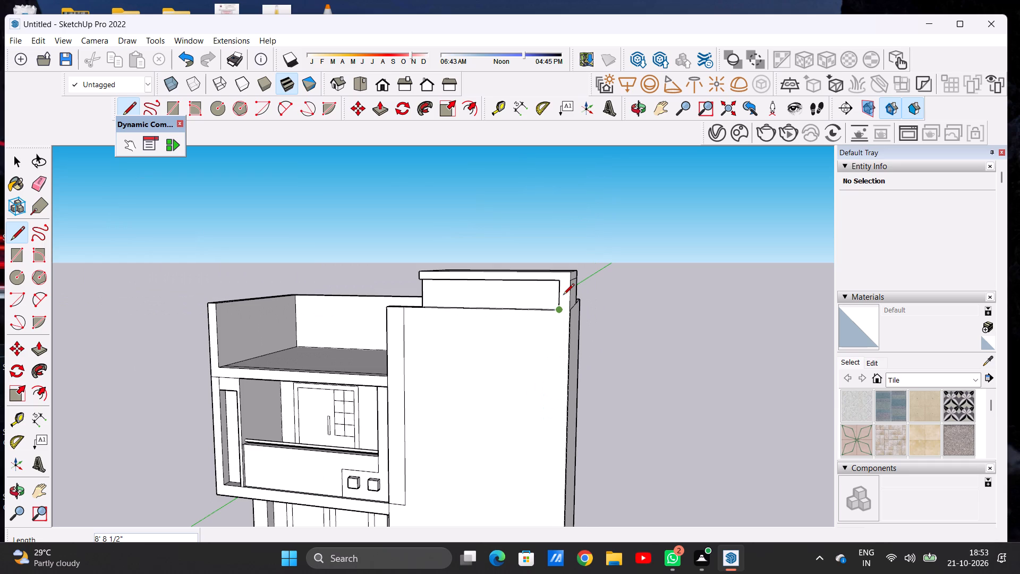
pyautogui.scroll(-13, 563, 296)
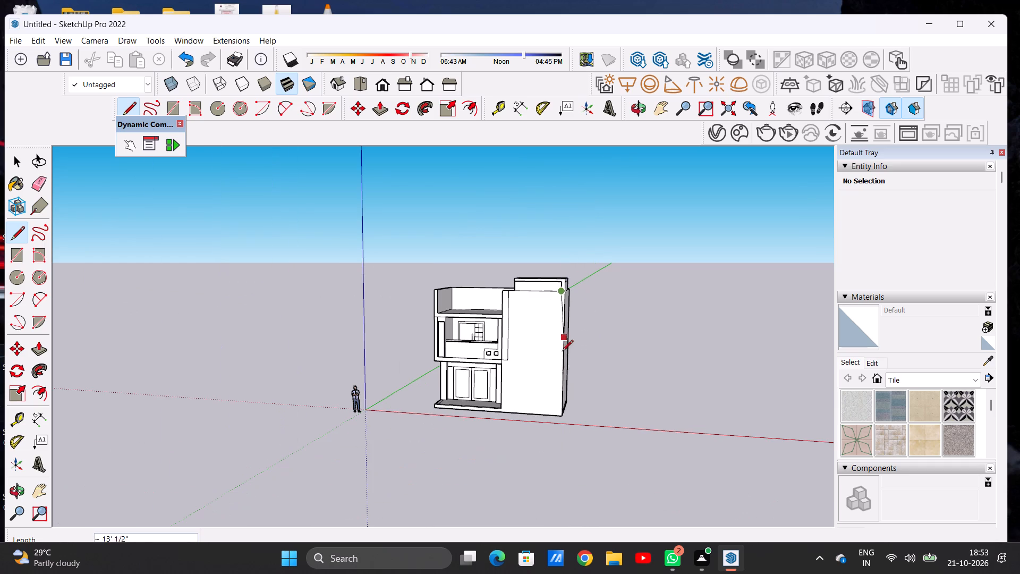
pyautogui.scroll(20, 561, 425)
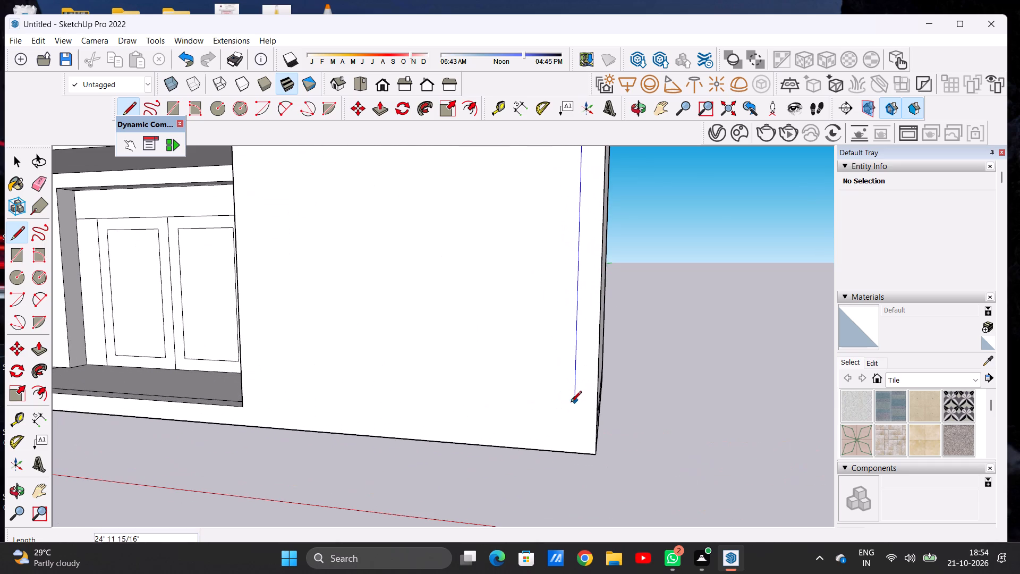
pyautogui.click(573, 457)
pyautogui.press('space')
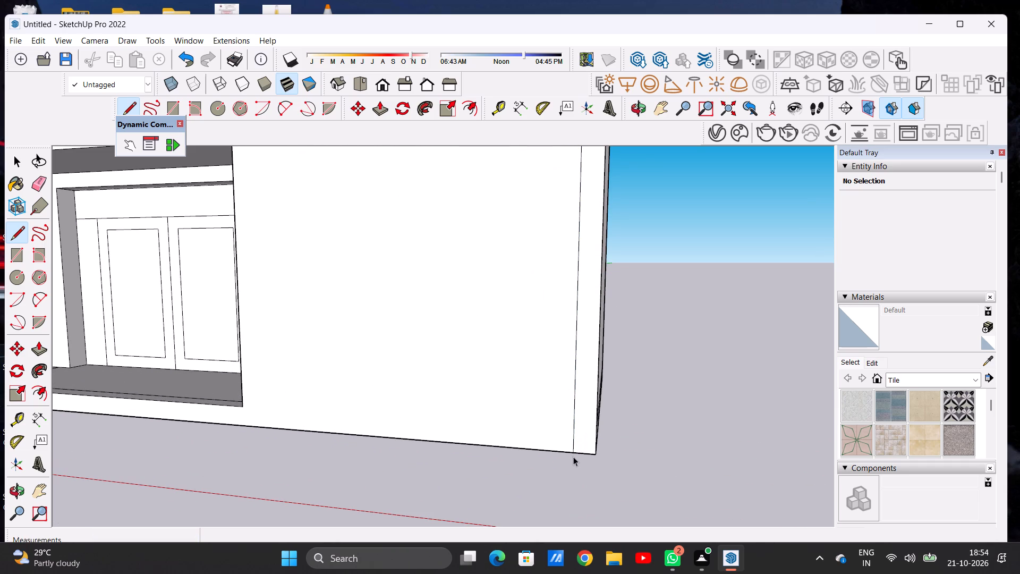
# Examine the full-height corner strip and the rooftop band above it from the front and the side.
pyautogui.scroll(-12, 577, 492)
pyautogui.scroll(1, 580, 480)
pyautogui.scroll(-9, 580, 480)
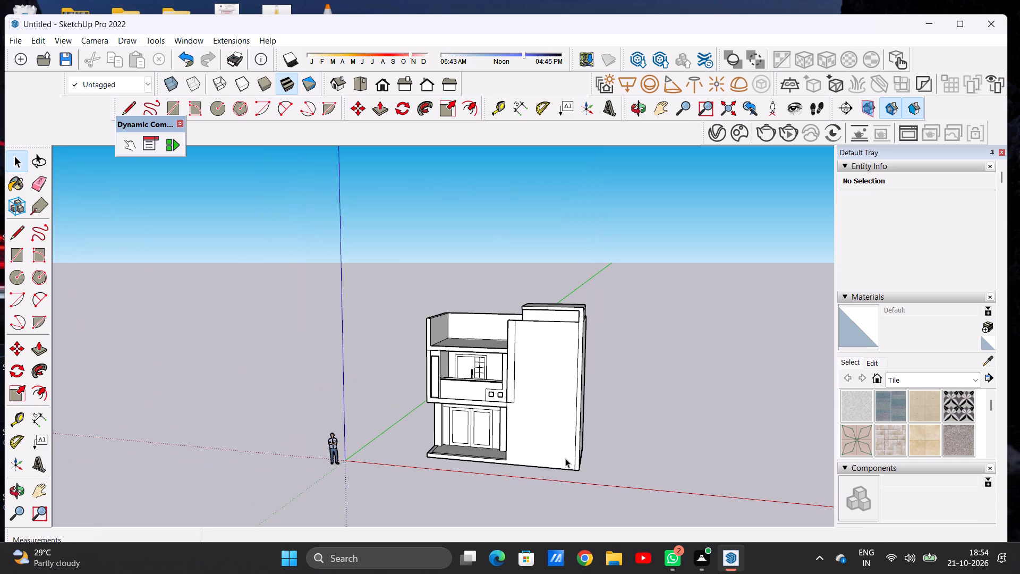
pyautogui.scroll(-2, 463, 459)
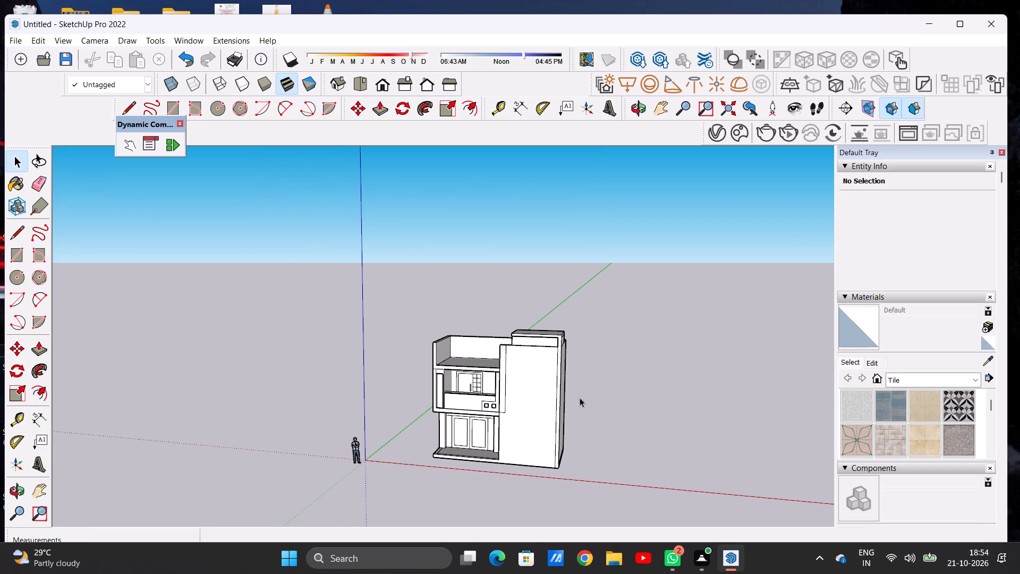
pyautogui.scroll(6, 573, 400)
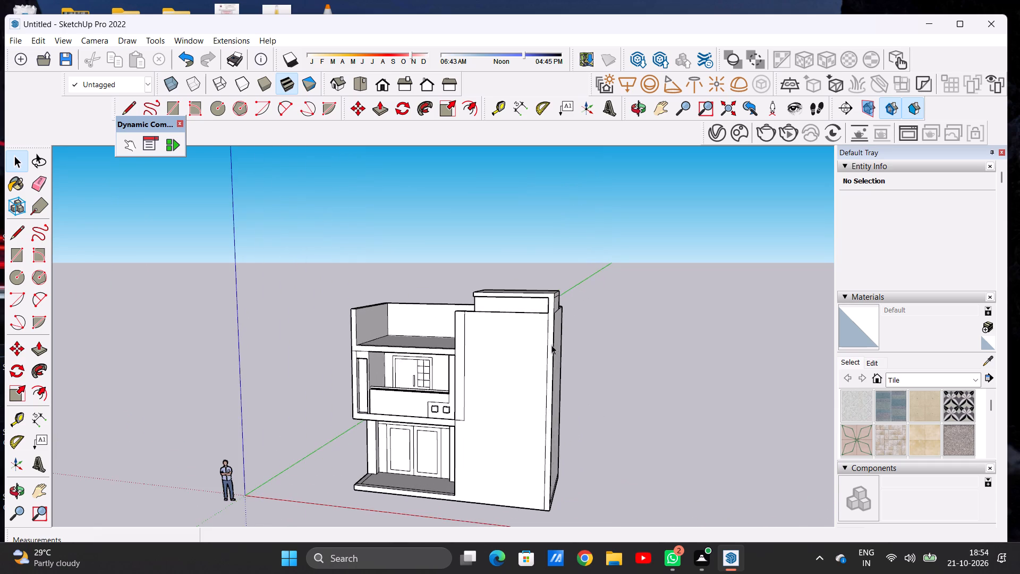
pyautogui.scroll(7, 550, 341)
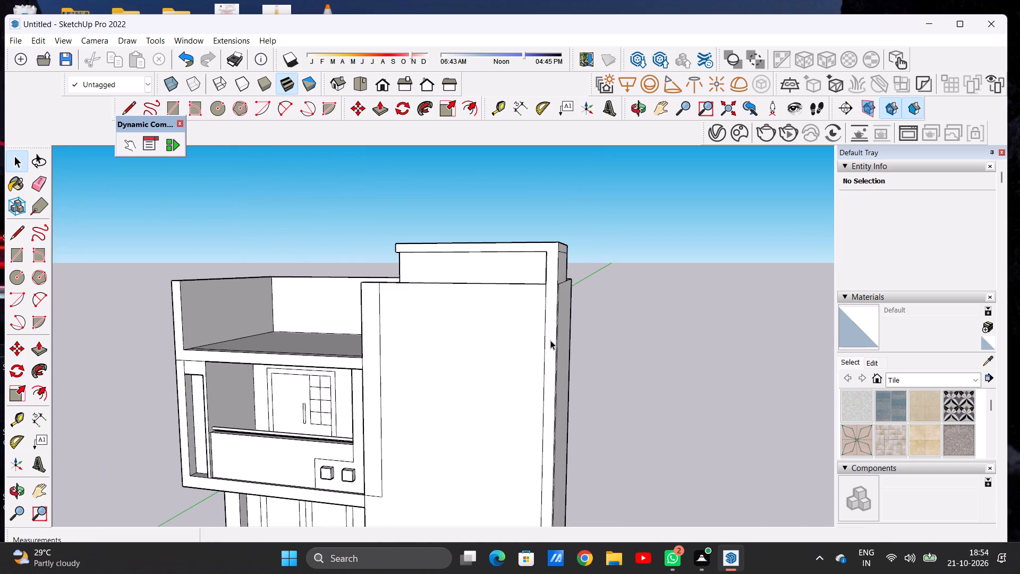
pyautogui.scroll(-3, 550, 340)
pyautogui.moveTo(543, 339); pyautogui.dragTo(436, 372, button='middle')
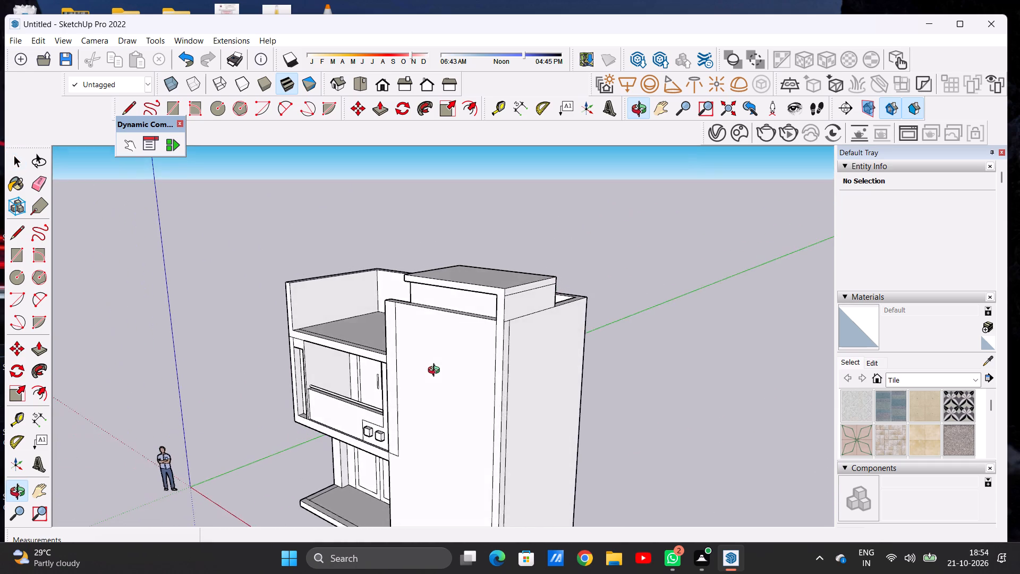
pyautogui.moveTo(436, 372); pyautogui.dragTo(577, 360, button='middle')
pyautogui.scroll(-6, 482, 340)
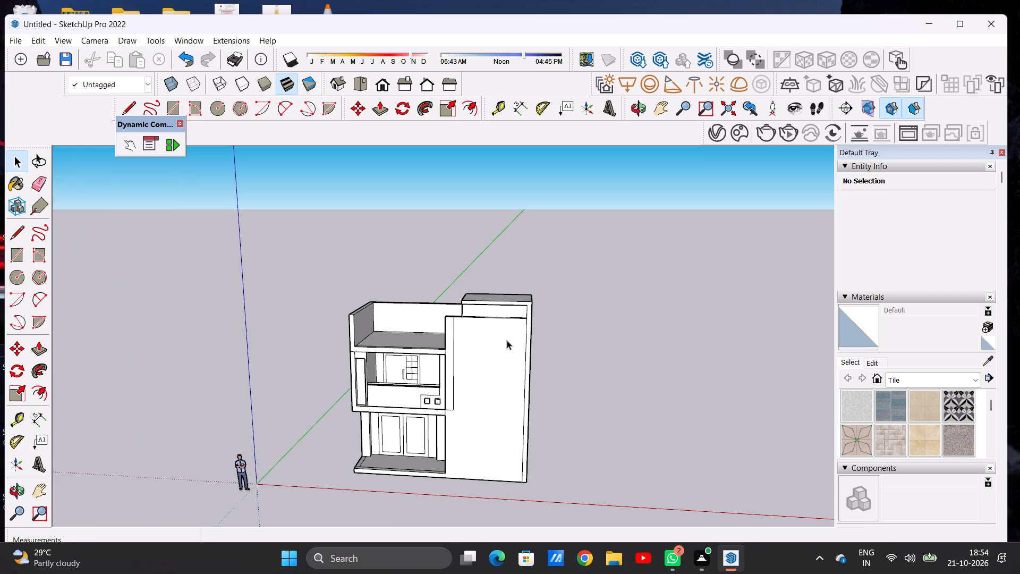
# Examine the building's whole front elevation near and far, and the roof from a raised viewpoint.
pyautogui.scroll(-2, 507, 340)
pyautogui.moveTo(502, 379); pyautogui.dragTo(514, 339, button='middle')
pyautogui.scroll(2, 494, 385)
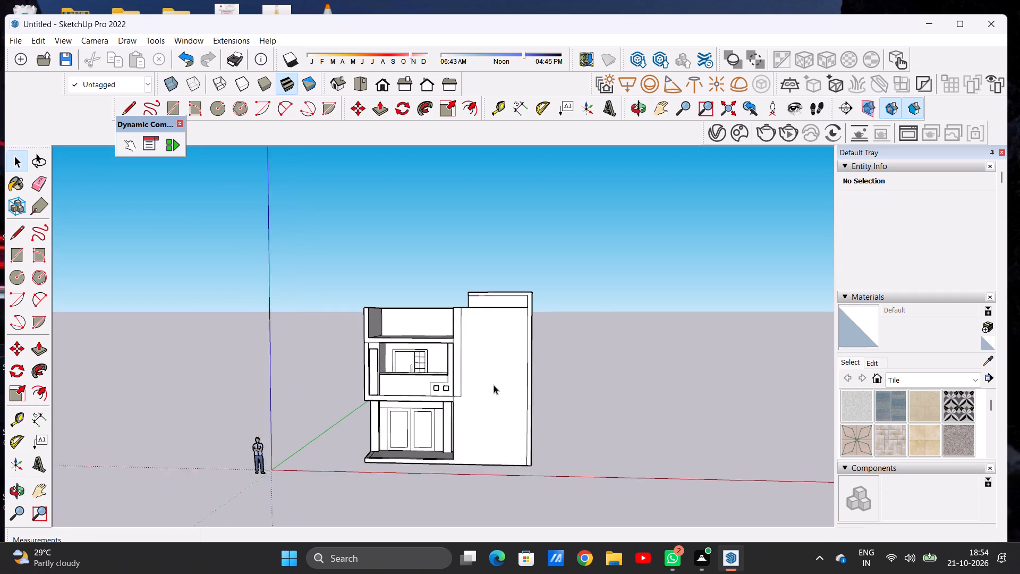
pyautogui.scroll(2, 494, 385)
pyautogui.moveTo(489, 385); pyautogui.dragTo(506, 384, button='middle')
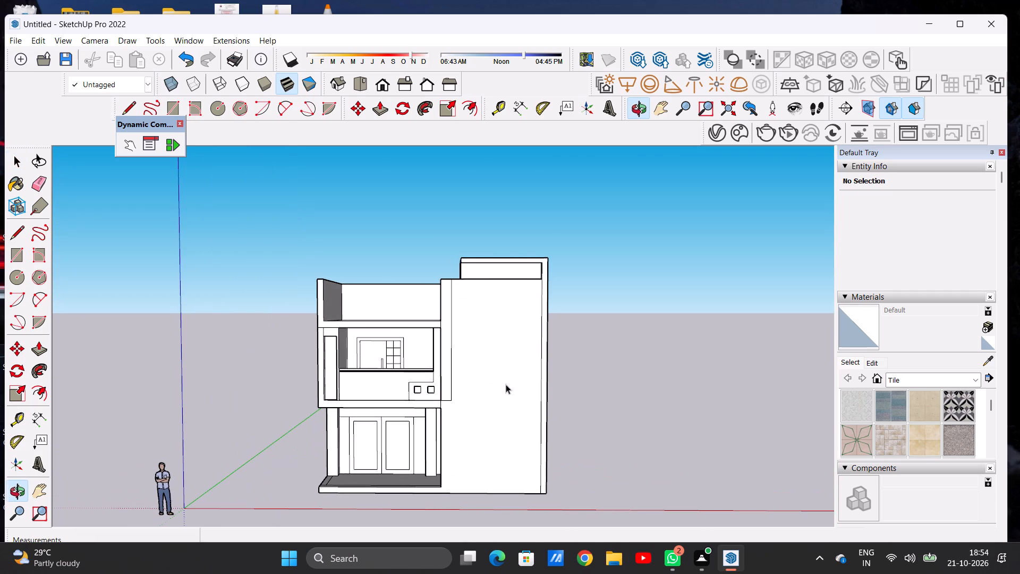
pyautogui.scroll(-3, 506, 384)
pyautogui.scroll(5, 506, 384)
pyautogui.scroll(-2, 506, 384)
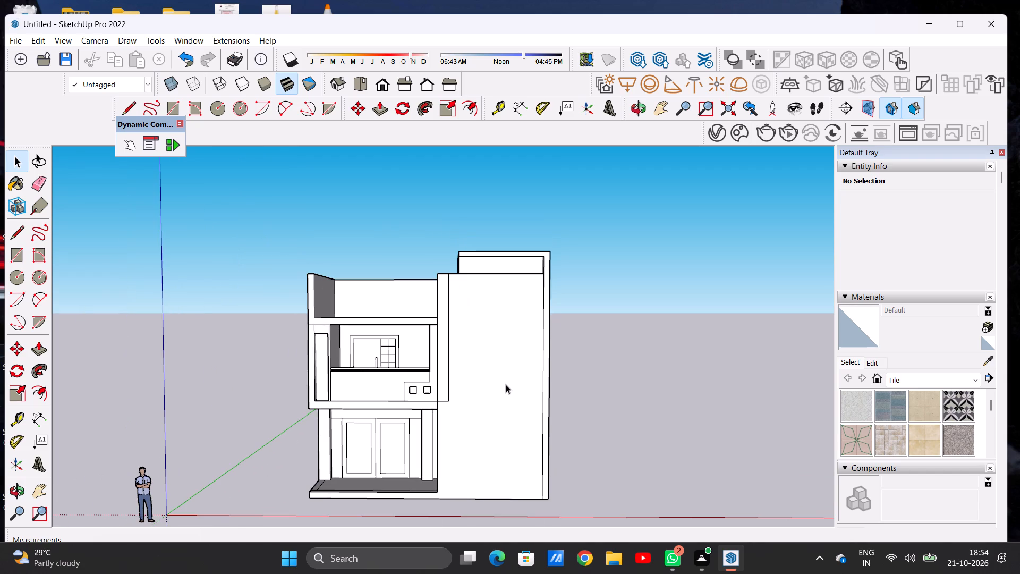
pyautogui.scroll(2, 506, 418)
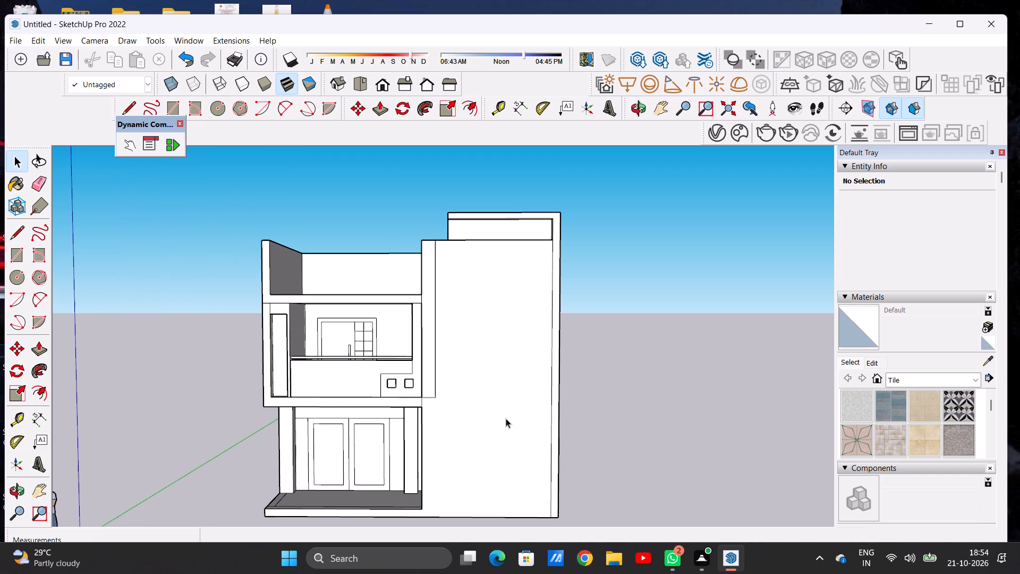
pyautogui.scroll(-3, 507, 370)
pyautogui.scroll(4, 505, 471)
pyautogui.scroll(-1, 505, 471)
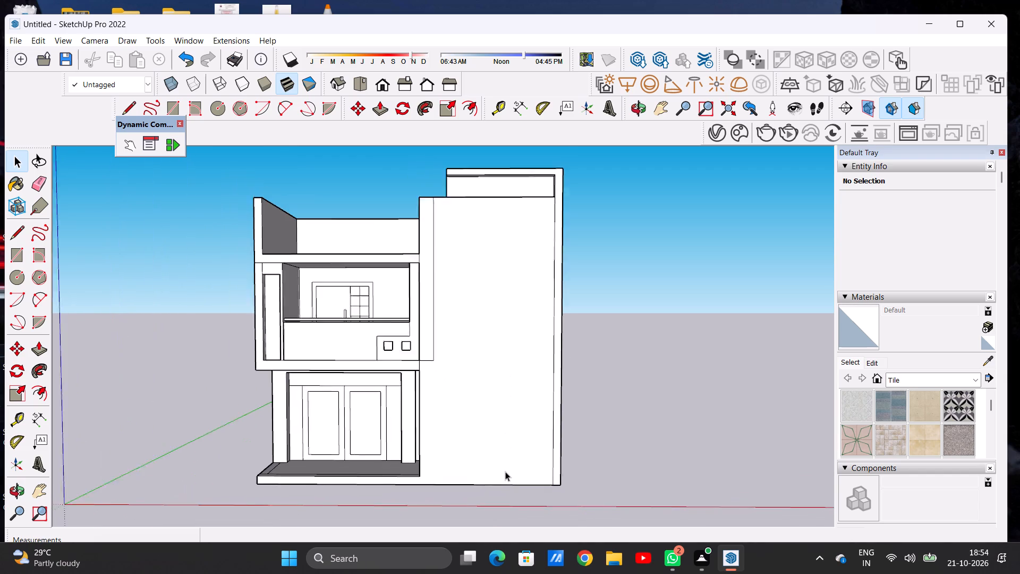
pyautogui.scroll(-1, 505, 471)
pyautogui.scroll(1, 505, 471)
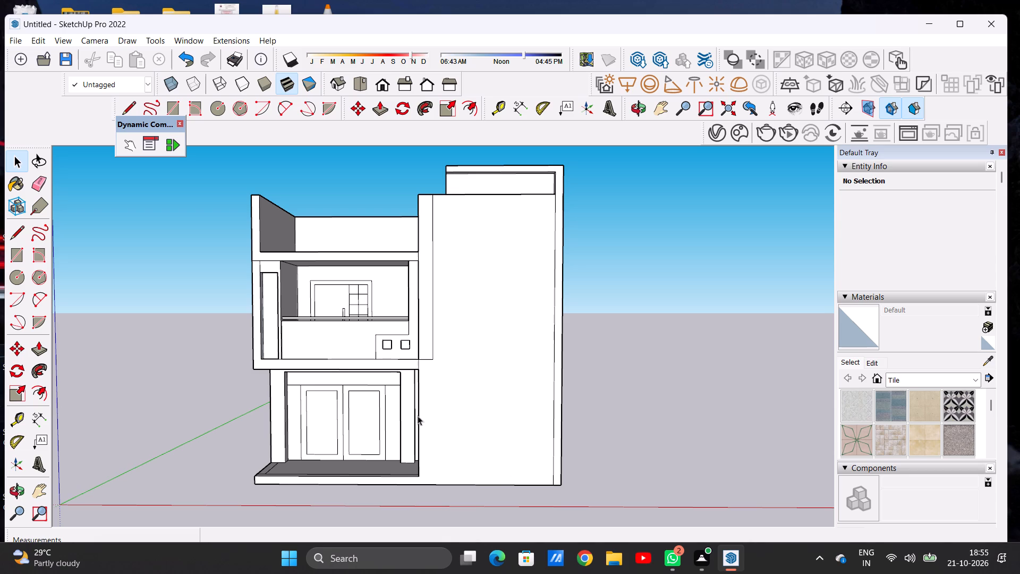
pyautogui.scroll(-5, 418, 416)
pyautogui.scroll(4, 409, 318)
pyautogui.scroll(-2, 509, 385)
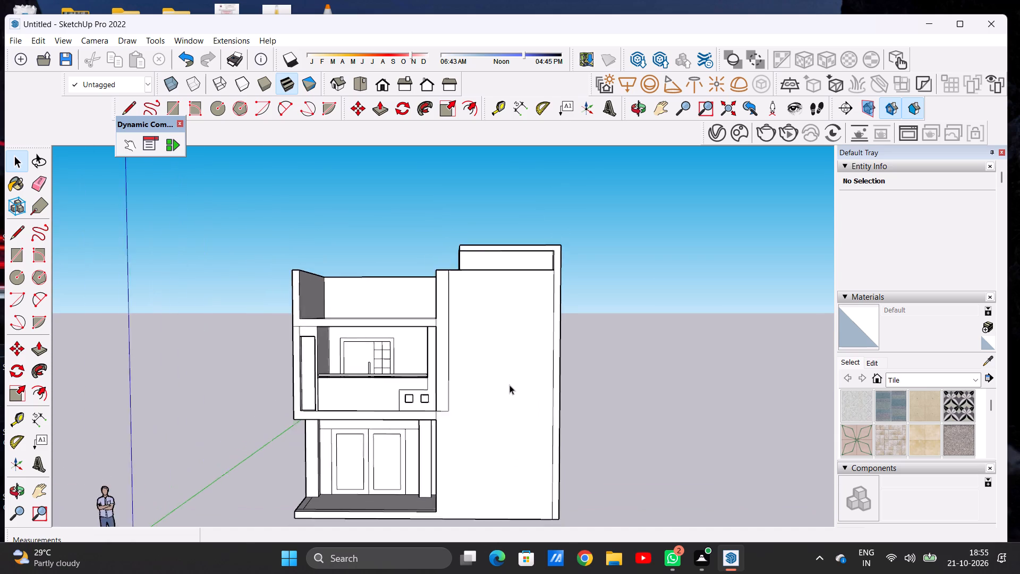
pyautogui.scroll(-3, 509, 385)
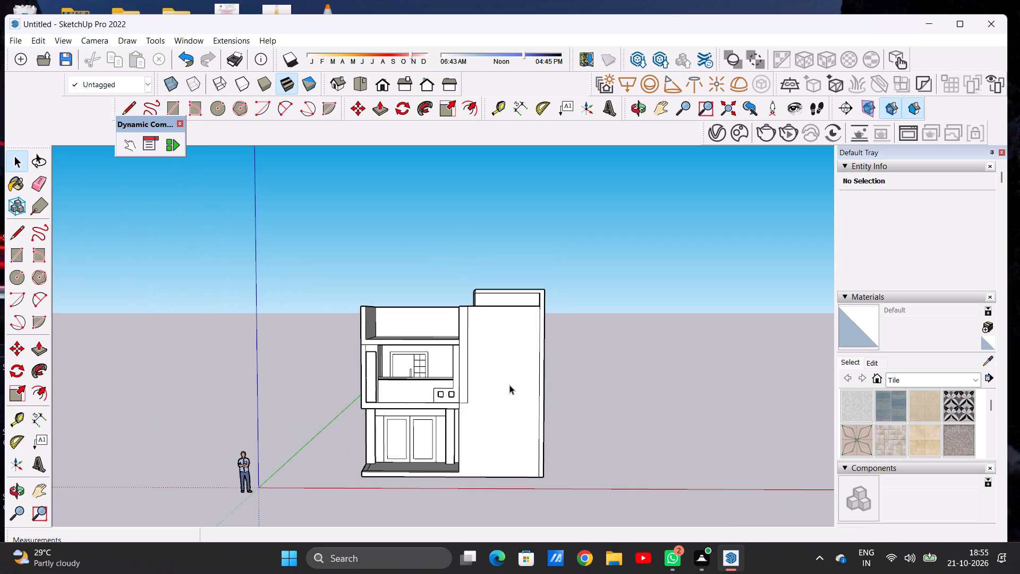
pyautogui.scroll(-5, 509, 385)
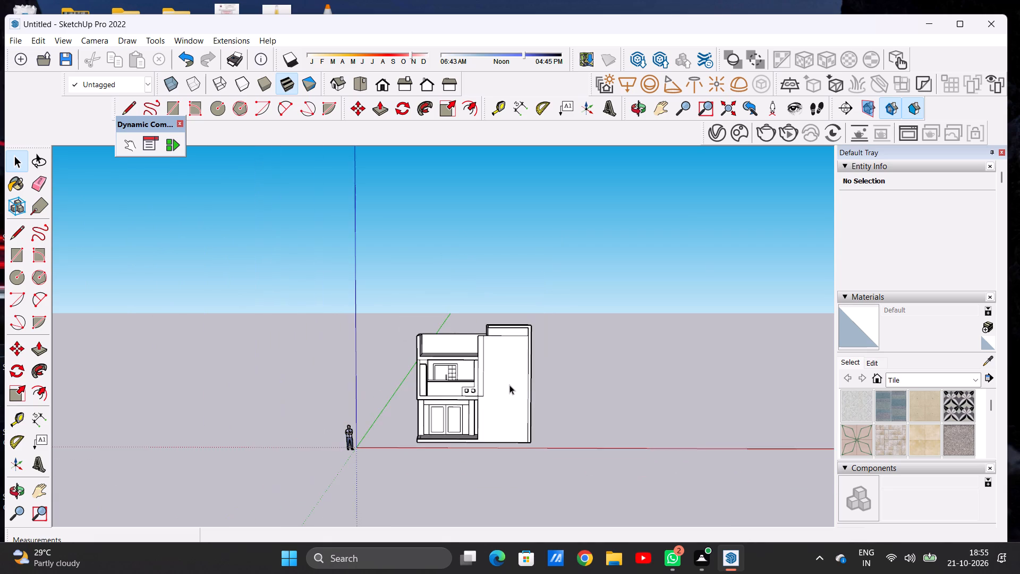
pyautogui.scroll(6, 509, 385)
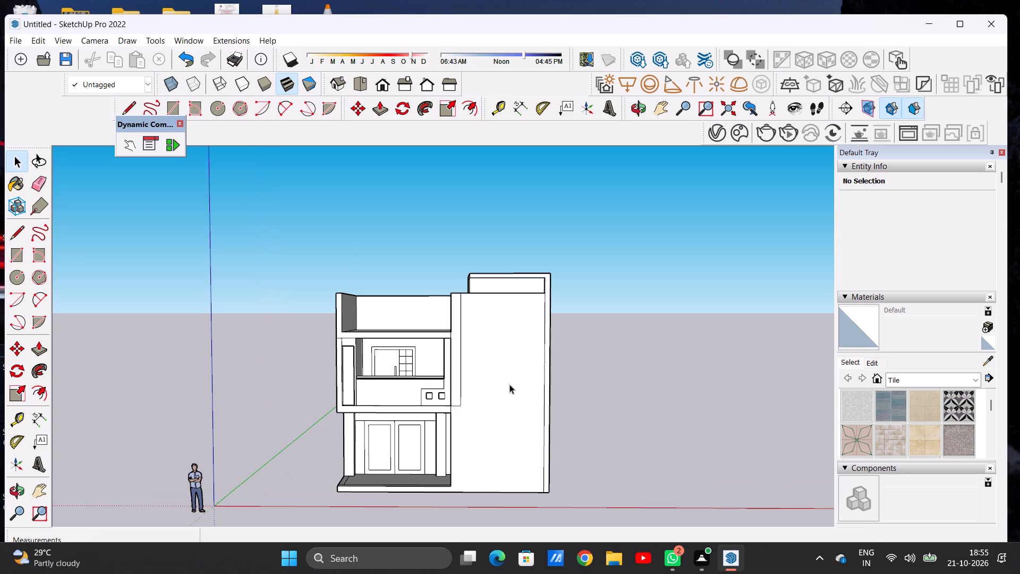
pyautogui.scroll(-6, 509, 384)
pyautogui.scroll(-5, 491, 312)
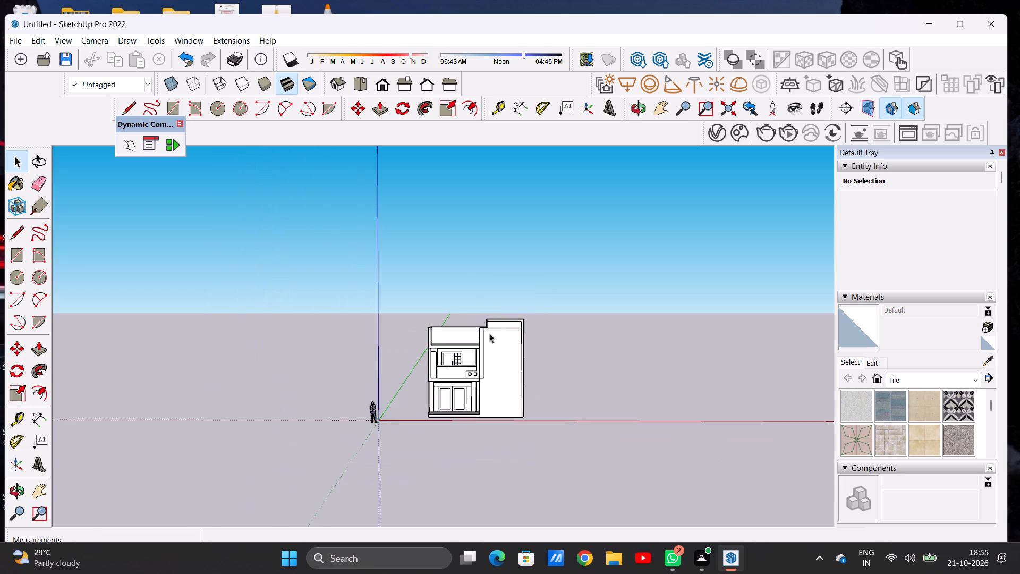
pyautogui.scroll(6, 491, 370)
pyautogui.scroll(6, 498, 298)
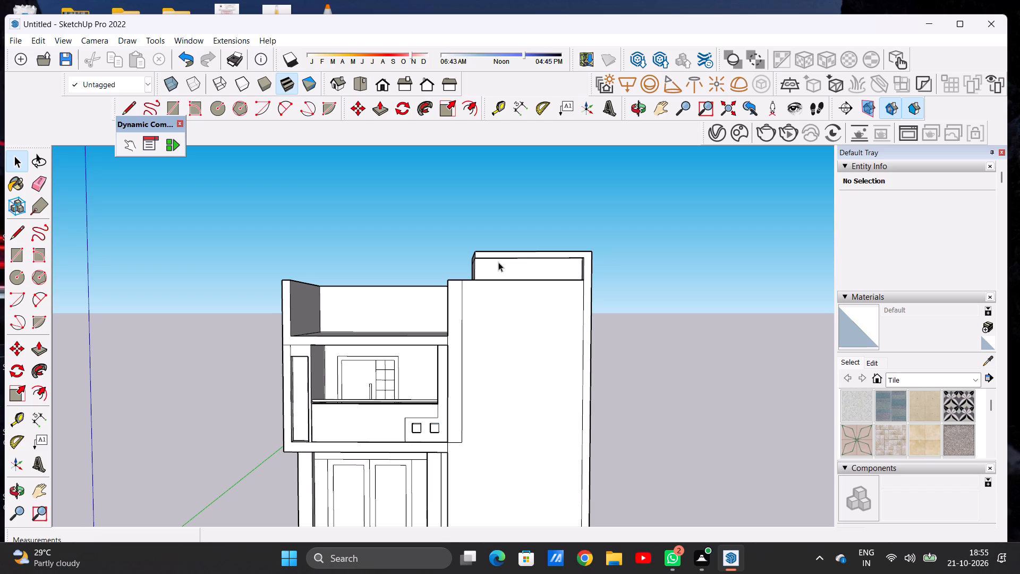
pyautogui.scroll(-3, 497, 267)
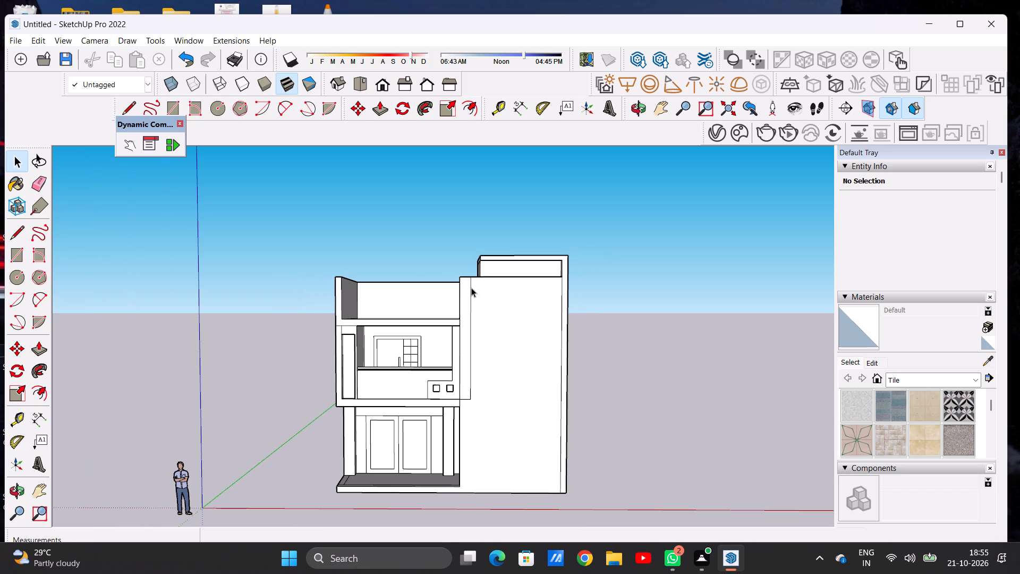
pyautogui.moveTo(471, 288); pyautogui.dragTo(484, 386, button='middle')
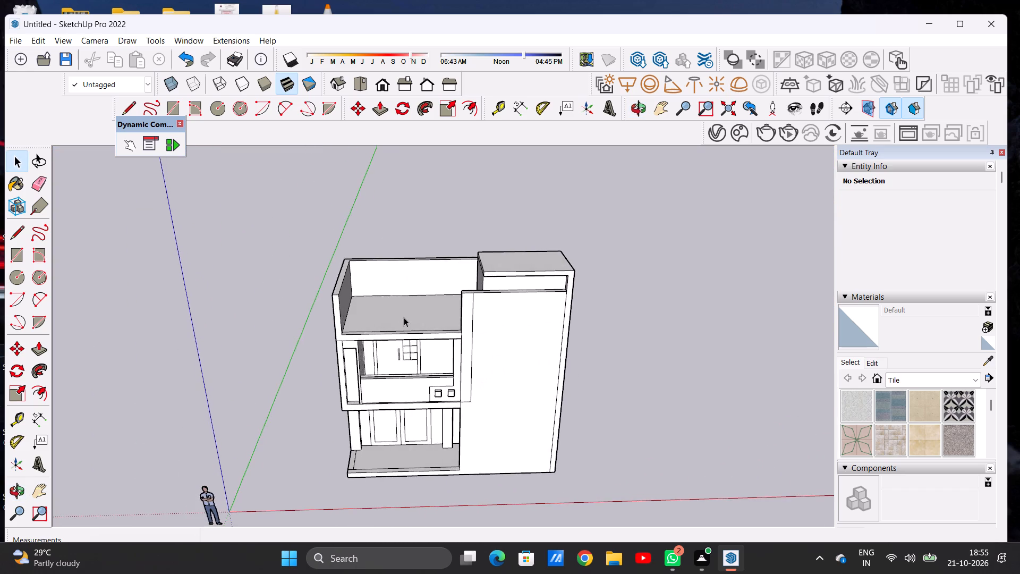
# Push/Pull the narrow strip along the roof terrace's front edge upward about 4' 3/16" to form a front parapet.
pyautogui.scroll(7, 401, 317)
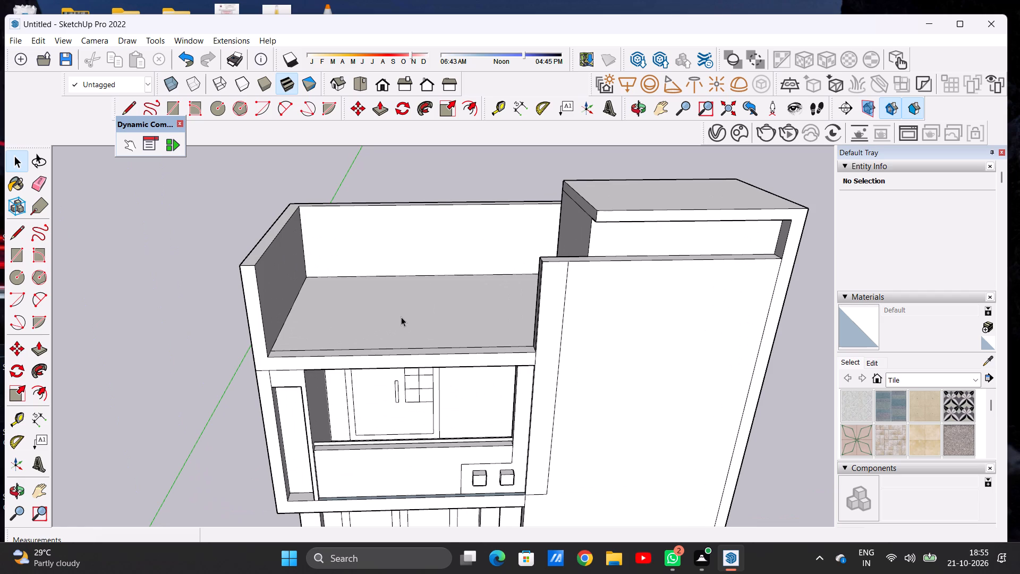
pyautogui.scroll(-3, 547, 415)
pyautogui.scroll(5, 528, 389)
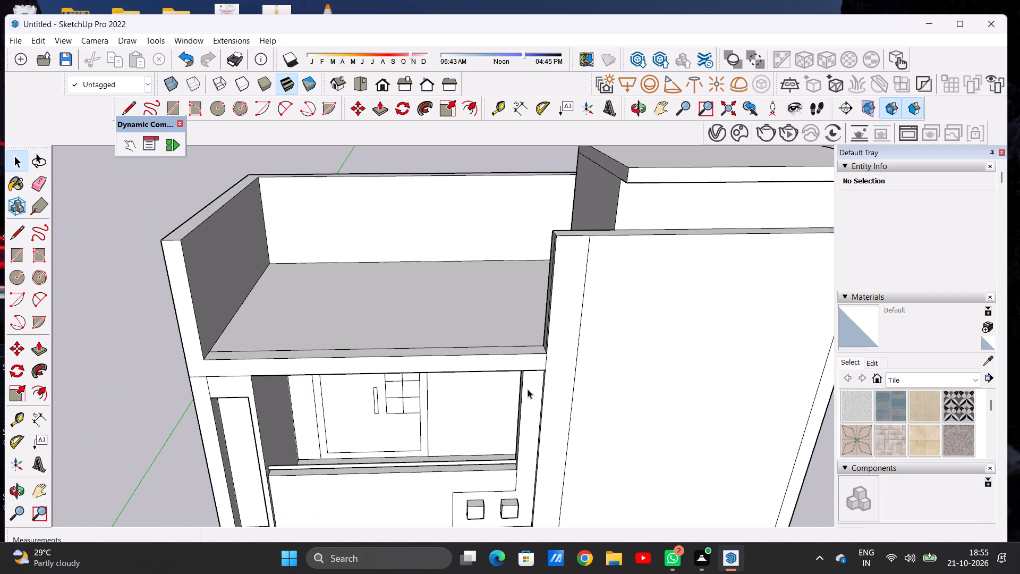
pyautogui.press('p')
pyautogui.scroll(3, 546, 333)
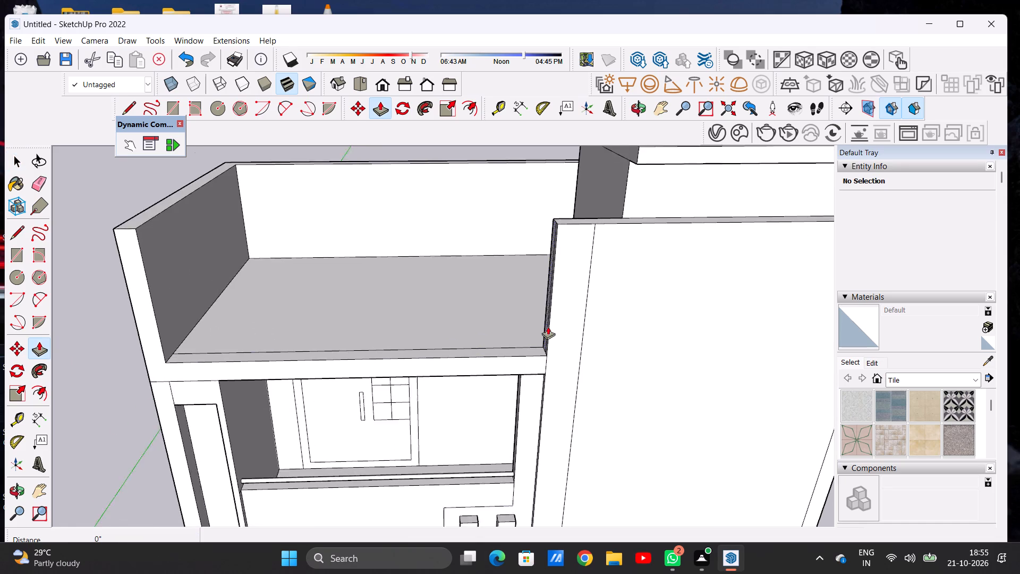
pyautogui.scroll(2, 548, 326)
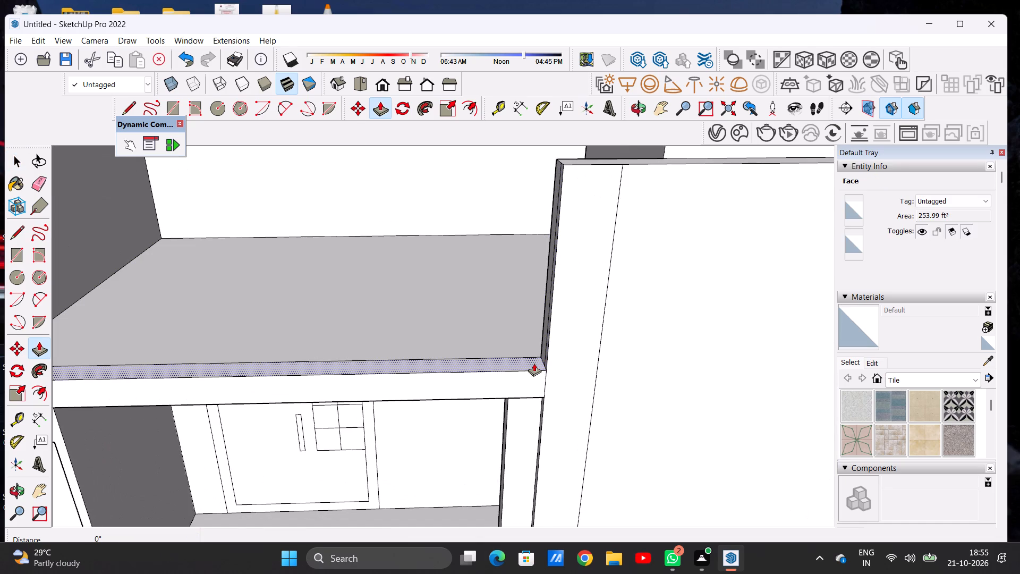
pyautogui.click(534, 363)
pyautogui.scroll(-8, 539, 328)
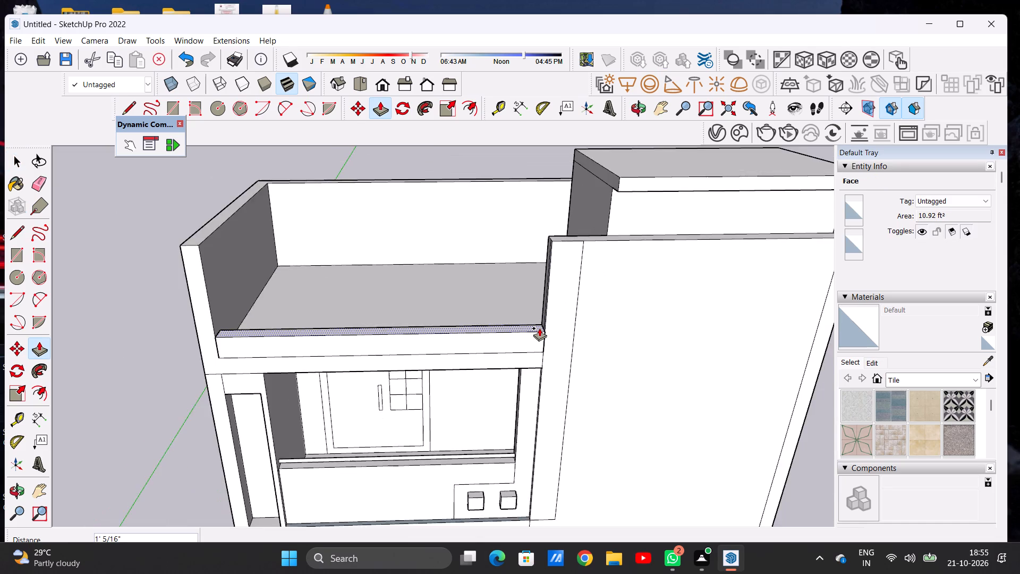
pyautogui.scroll(-3, 539, 328)
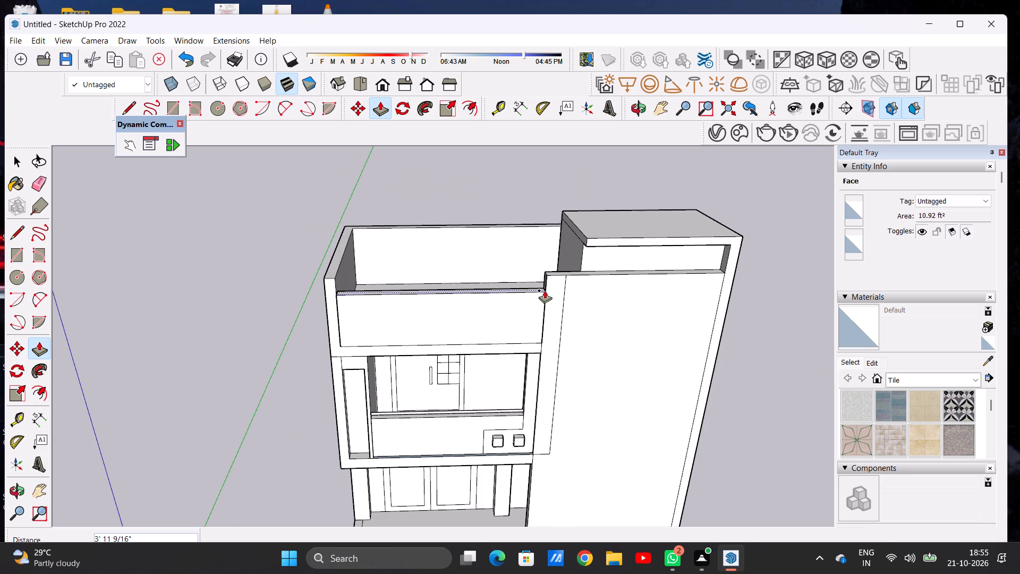
pyautogui.scroll(4, 545, 290)
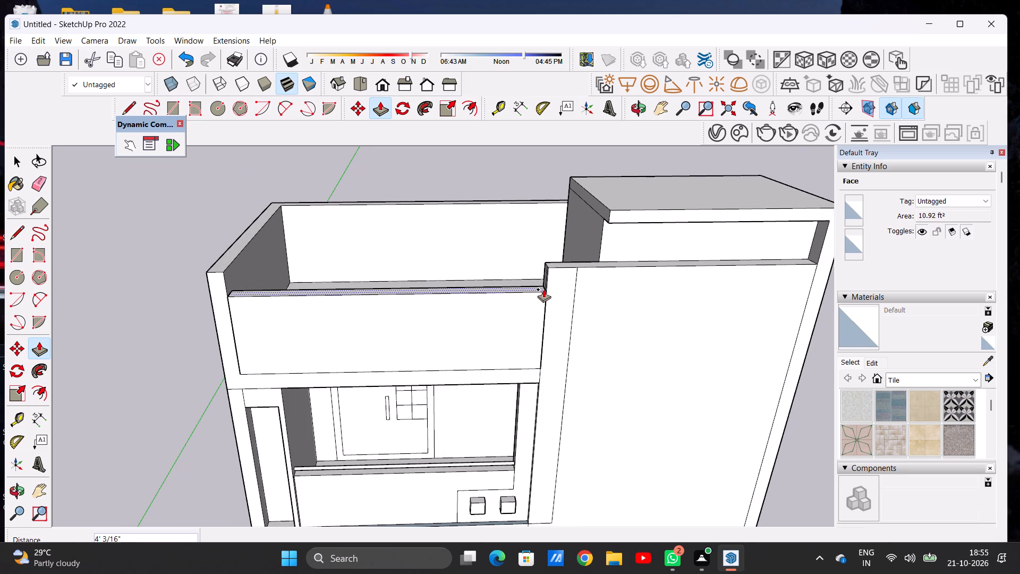
pyautogui.click(543, 289)
pyautogui.press('space')
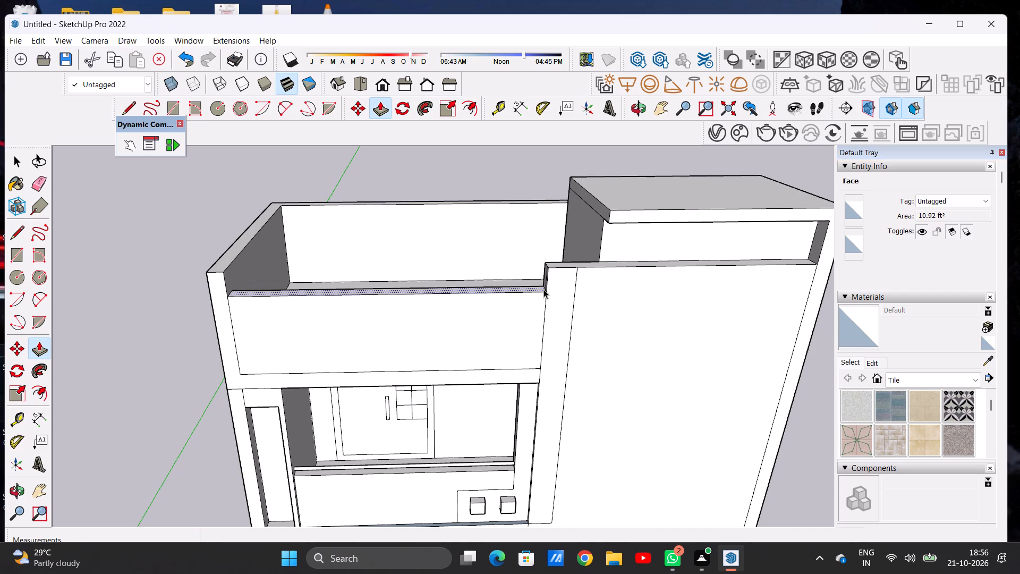
# Draw a vertical line about 9 11/16" long from the balcony opening's upper outer corner to the parapet's bottom line.
pyautogui.scroll(-5, 483, 320)
pyautogui.moveTo(478, 350); pyautogui.dragTo(477, 276, button='middle')
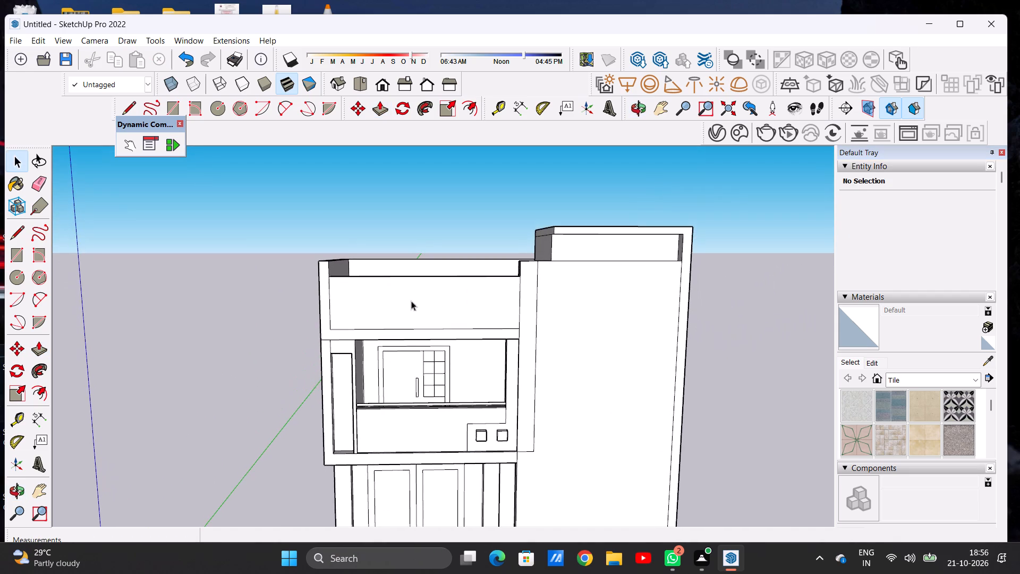
pyautogui.scroll(3, 390, 322)
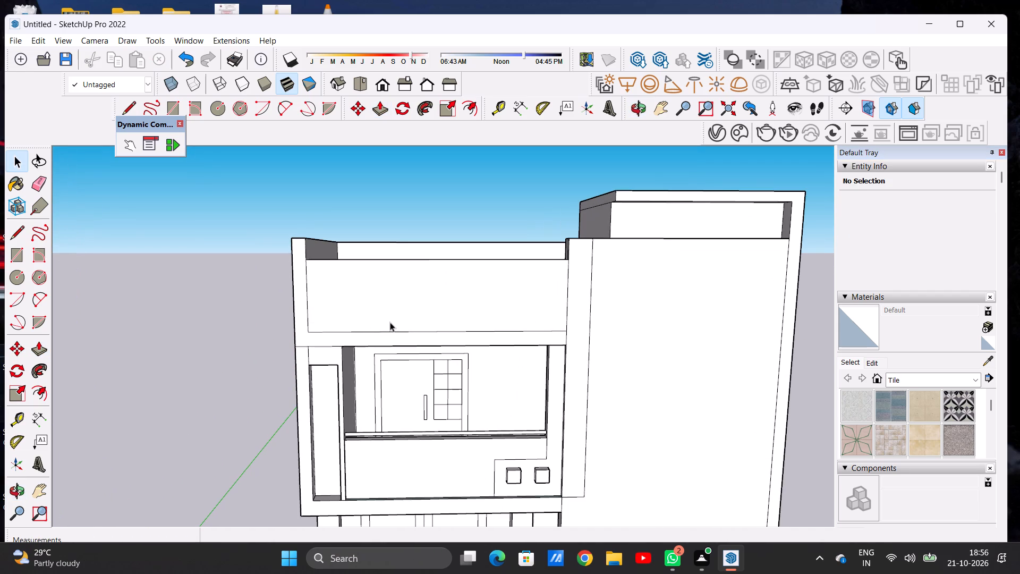
pyautogui.scroll(-2, 390, 322)
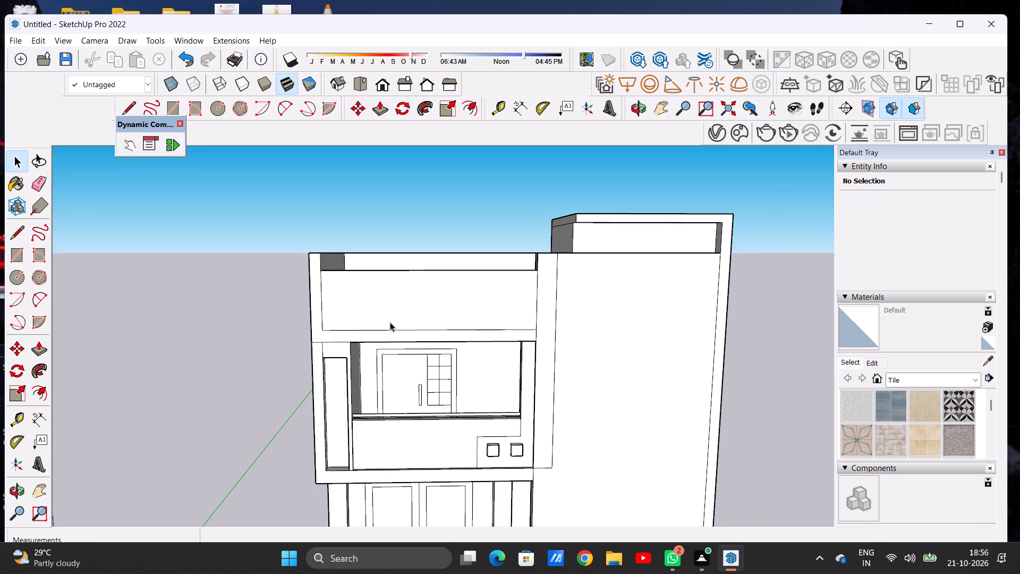
pyautogui.scroll(5, 346, 347)
pyautogui.press('l')
pyautogui.scroll(3, 346, 347)
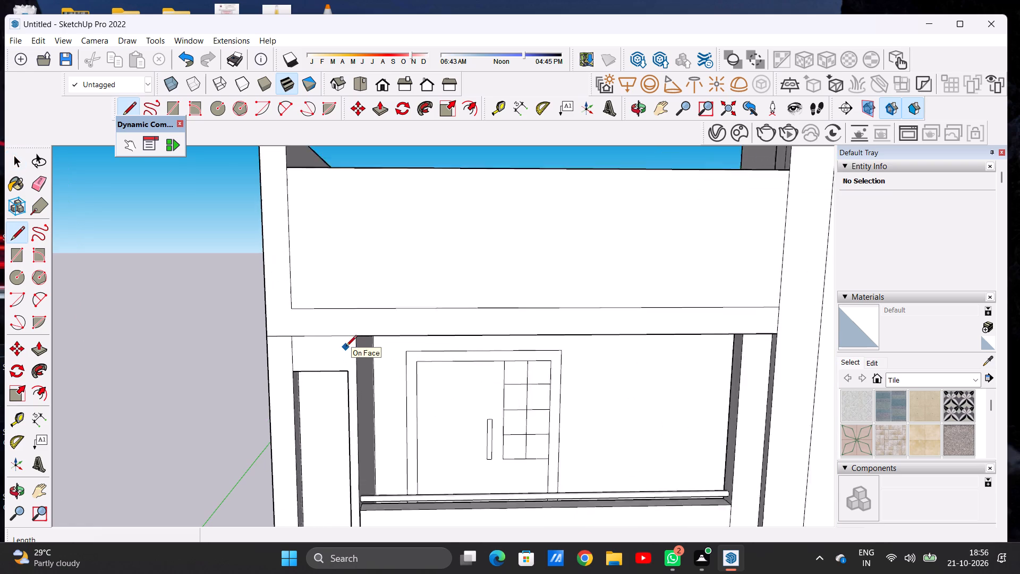
pyautogui.scroll(2, 346, 347)
pyautogui.click(358, 333)
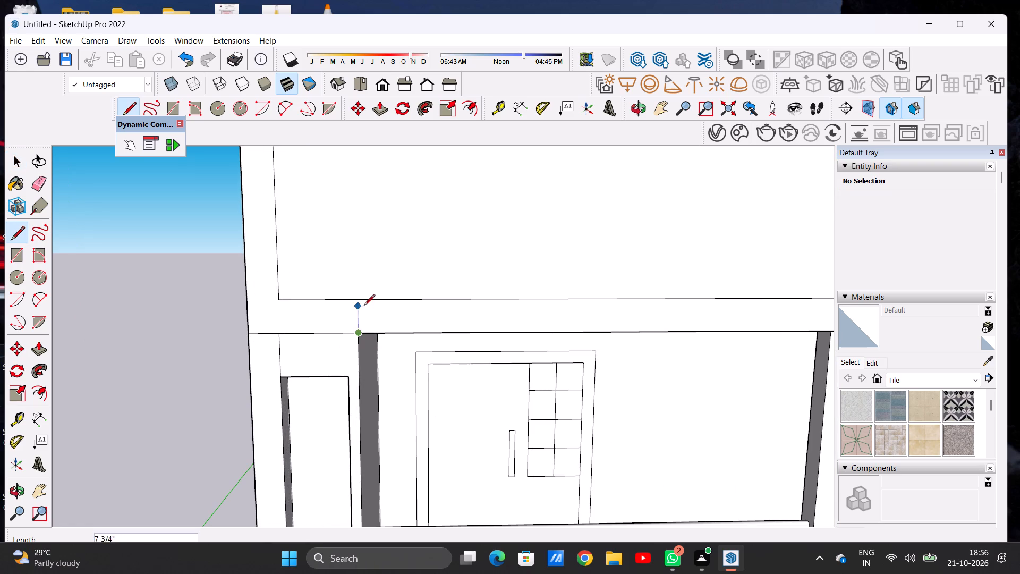
pyautogui.click(357, 300)
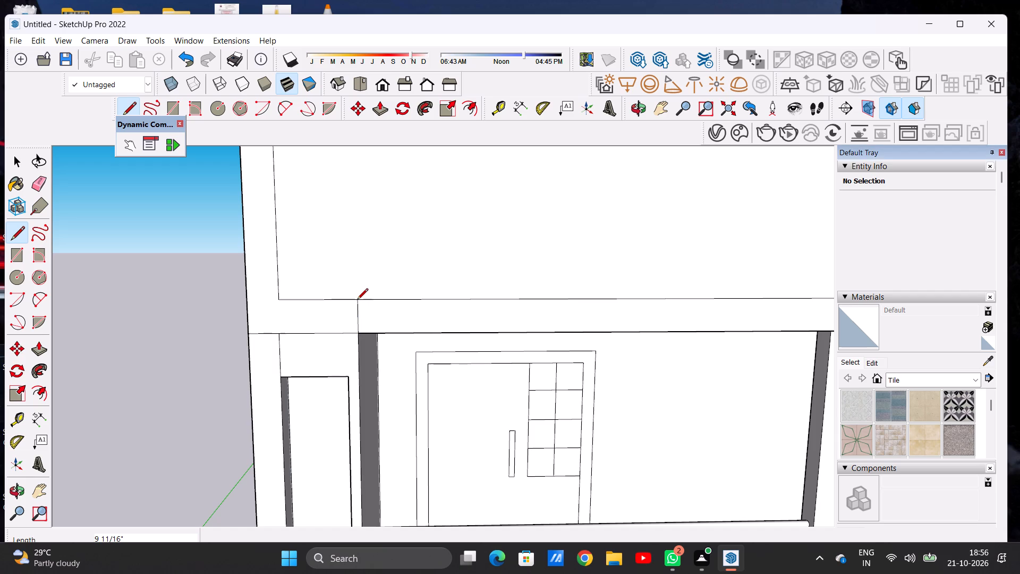
pyautogui.press('space')
# Draw a vertical line about 9 11/16" long from the parapet's lower outer corner down to the horizontal seam above the narrow recess.
pyautogui.scroll(-7, 337, 345)
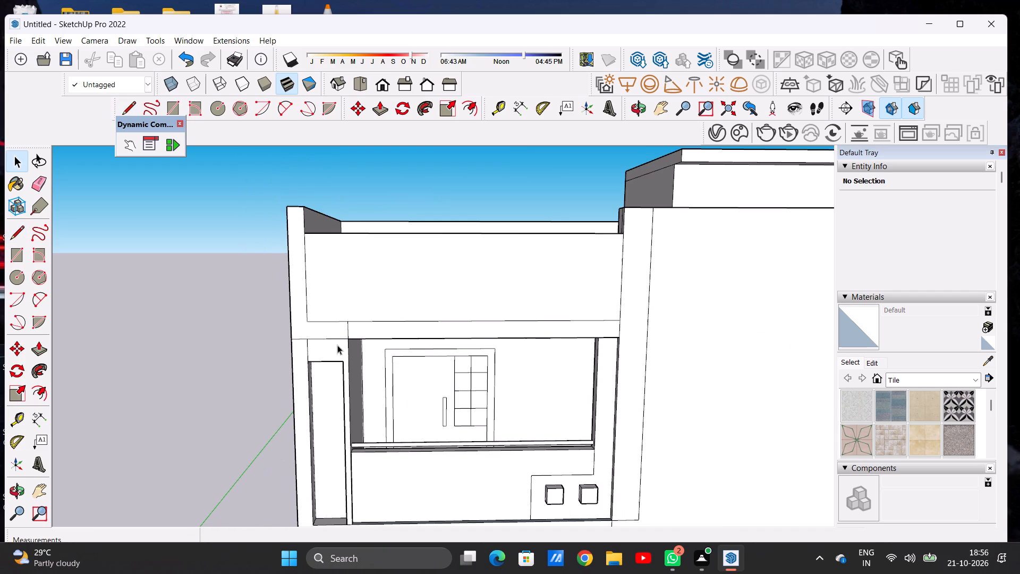
pyautogui.scroll(4, 335, 341)
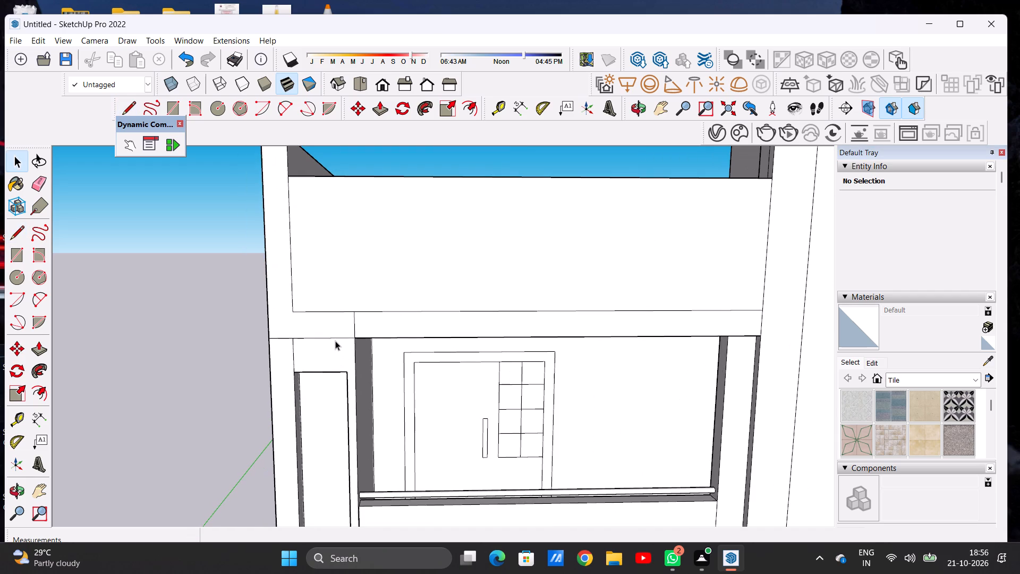
pyautogui.press('l')
pyautogui.click(294, 310)
pyautogui.click(291, 341)
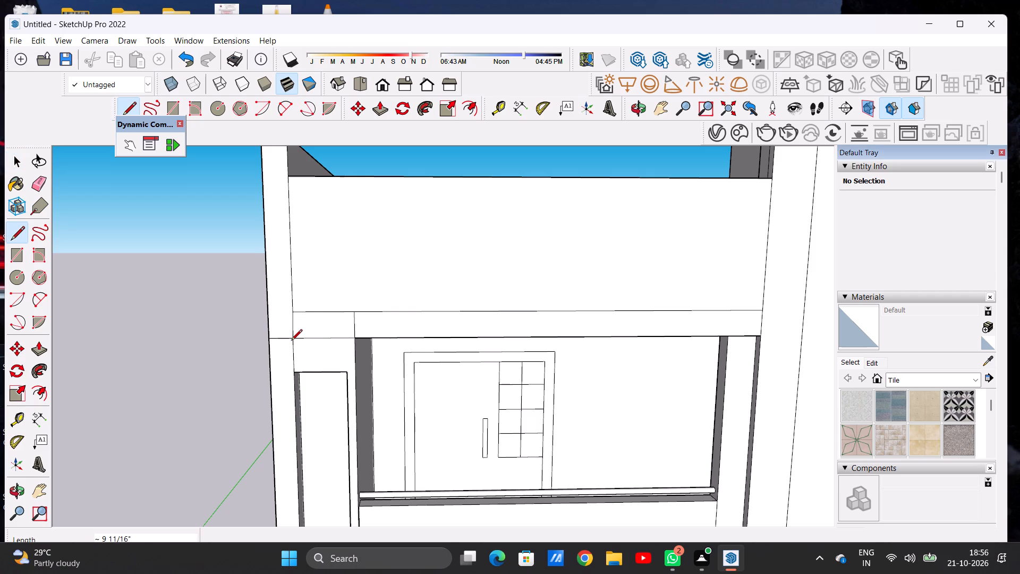
pyautogui.press('space')
# Erase the short horizontal seam crossing the outer corner strip beside the new vertical line.
pyautogui.press('e')
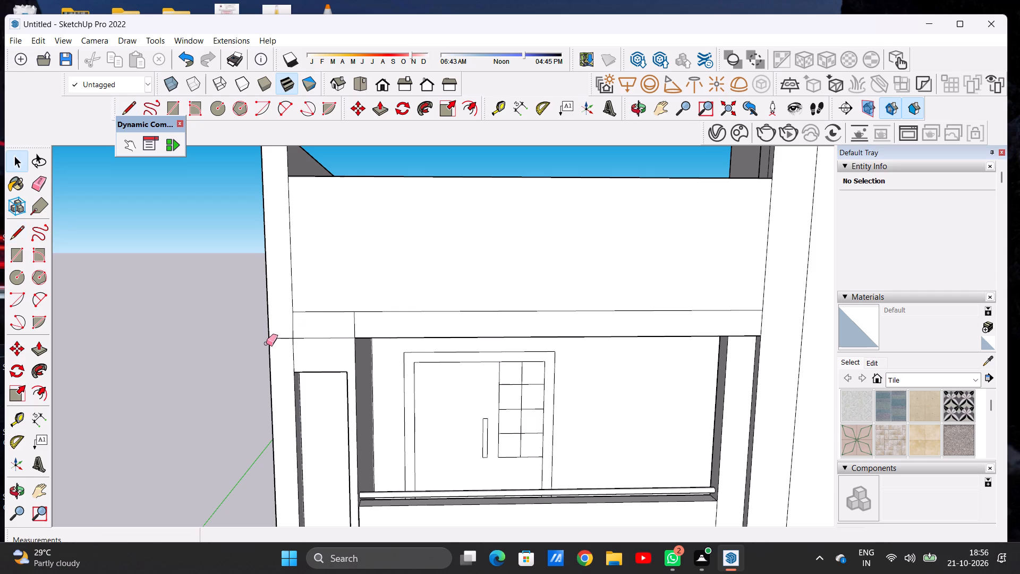
pyautogui.moveTo(272, 331); pyautogui.dragTo(277, 350)
pyautogui.press('space')
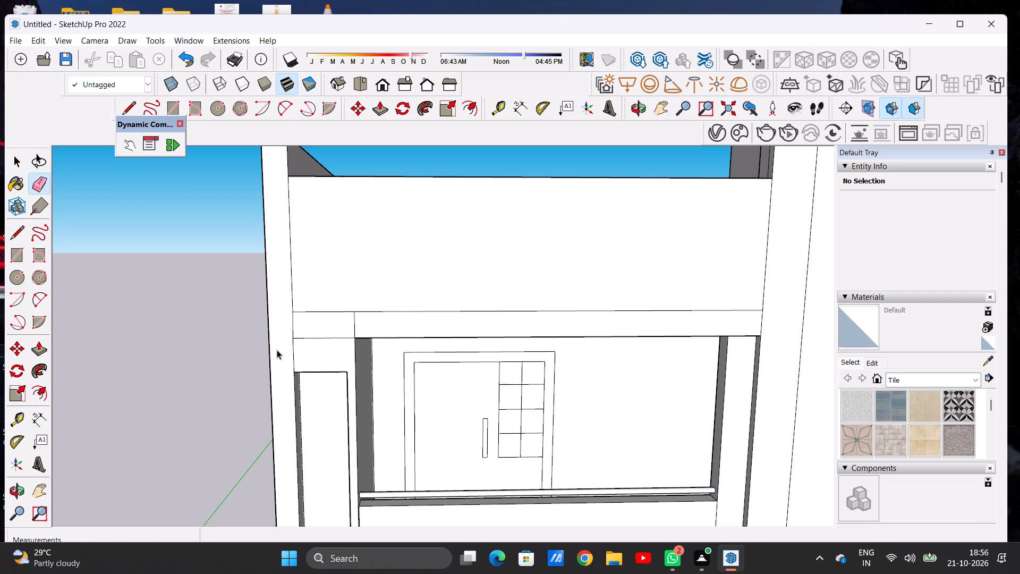
# Erase the two horizontal lines above the narrow recess, merging that wall piece with the front parapet face.
pyautogui.scroll(6, 345, 340)
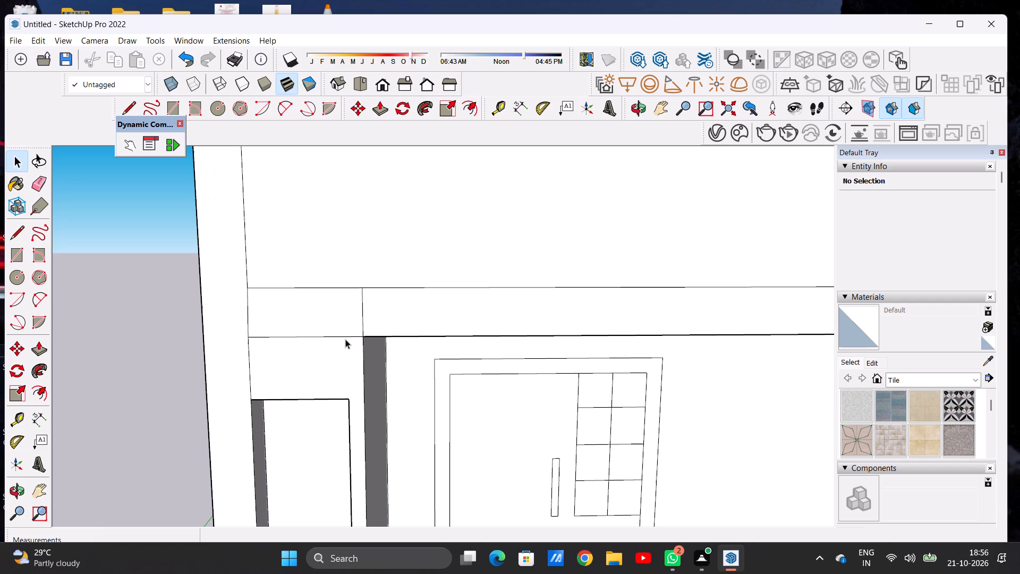
pyautogui.press('e')
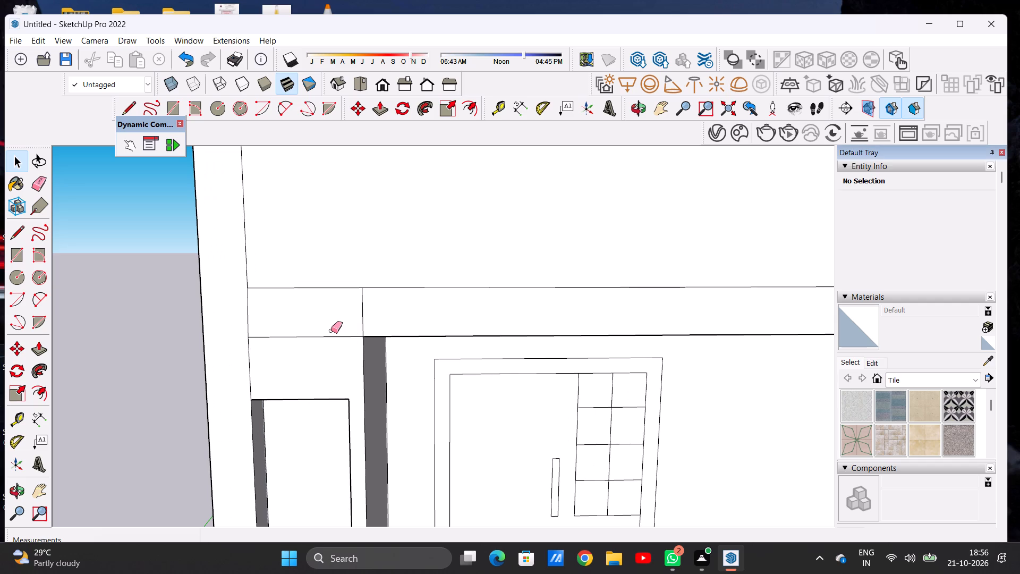
pyautogui.moveTo(331, 331); pyautogui.dragTo(331, 353)
pyautogui.scroll(-6, 331, 353)
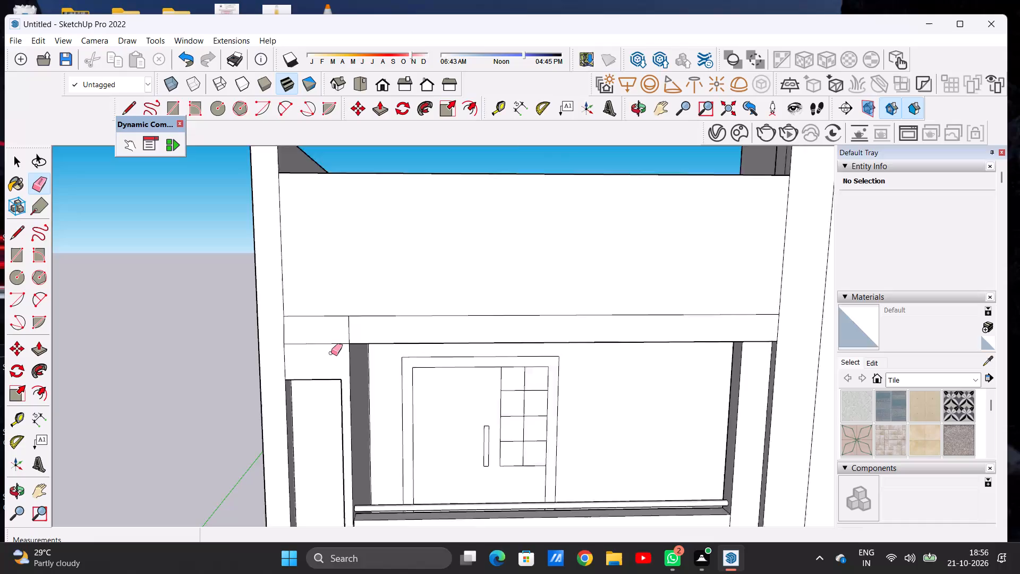
pyautogui.scroll(-2, 331, 353)
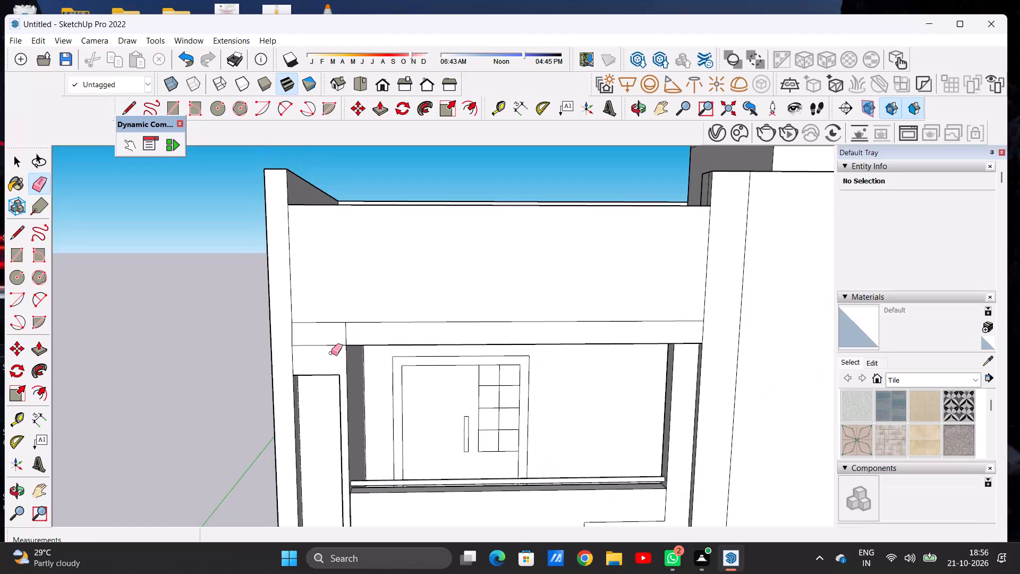
pyautogui.scroll(-5, 331, 352)
pyautogui.scroll(7, 316, 395)
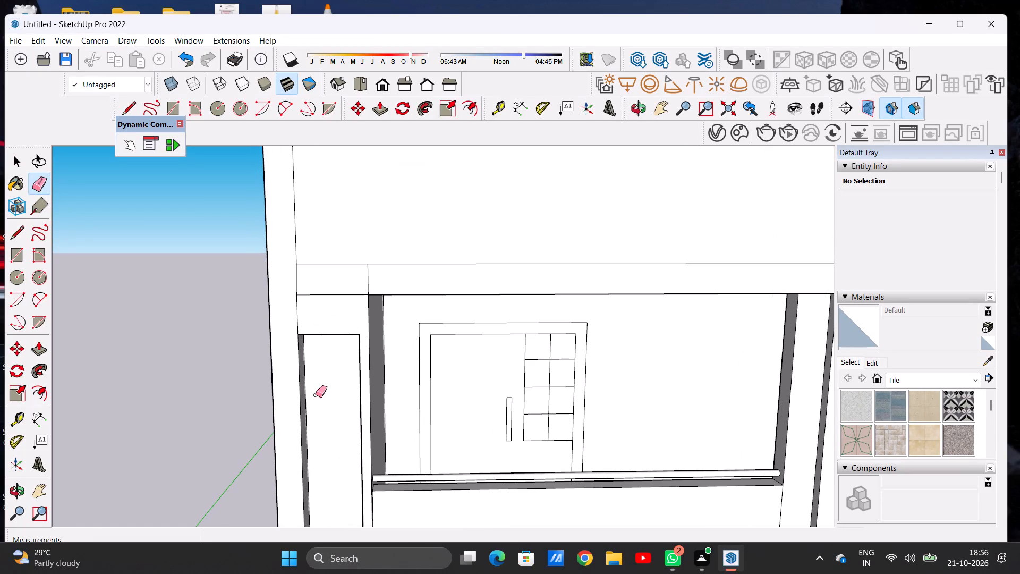
pyautogui.scroll(3, 346, 262)
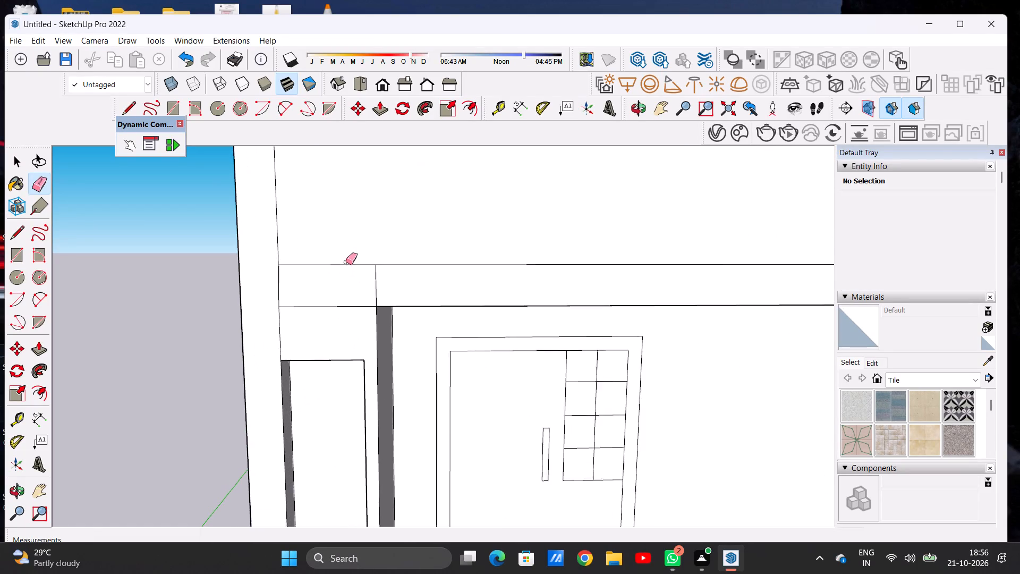
pyautogui.scroll(1, 346, 262)
pyautogui.scroll(-3, 342, 273)
pyautogui.moveTo(351, 298); pyautogui.dragTo(351, 306)
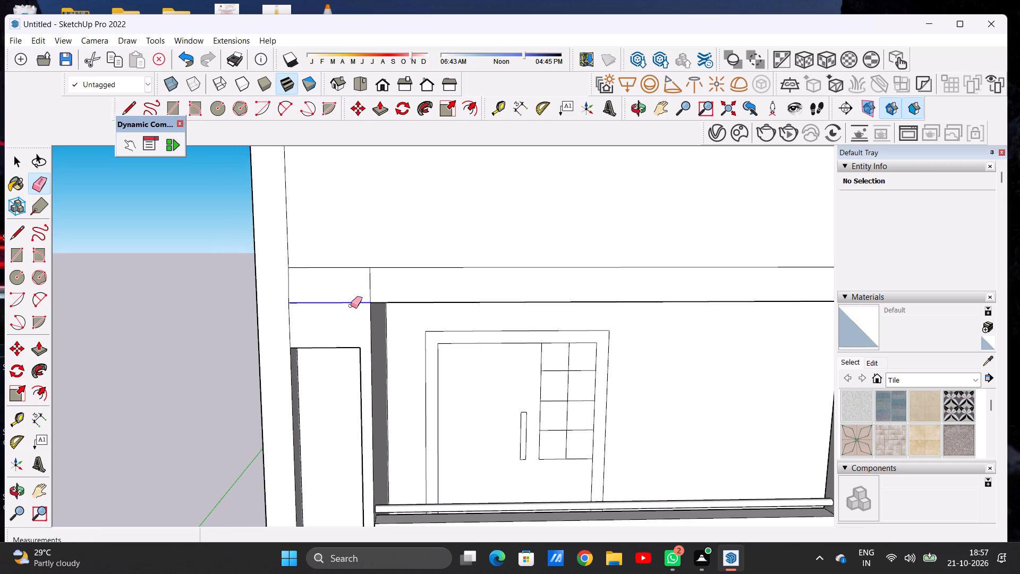
pyautogui.moveTo(351, 306); pyautogui.dragTo(351, 307)
pyautogui.moveTo(338, 262); pyautogui.dragTo(337, 276)
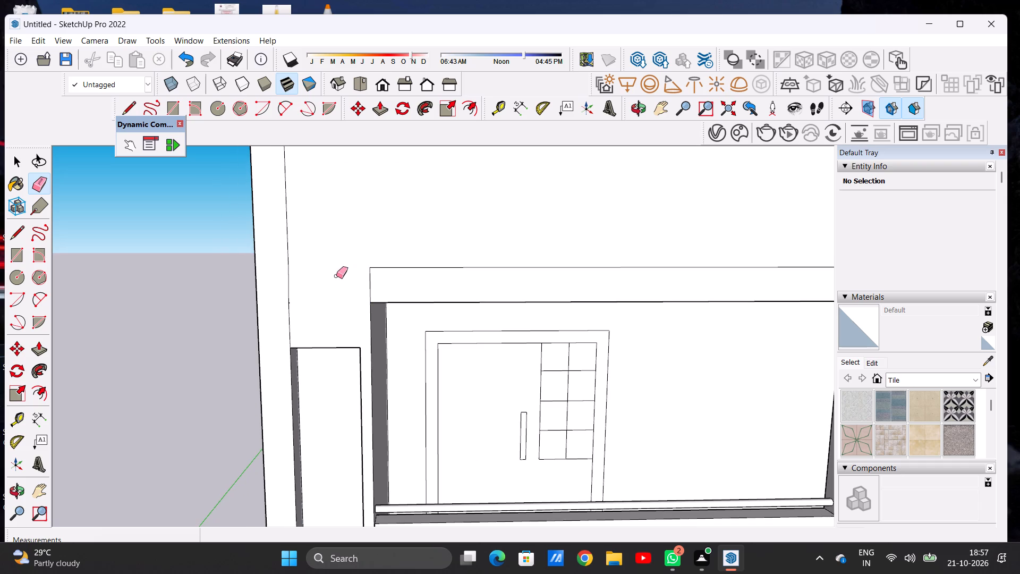
pyautogui.press('space')
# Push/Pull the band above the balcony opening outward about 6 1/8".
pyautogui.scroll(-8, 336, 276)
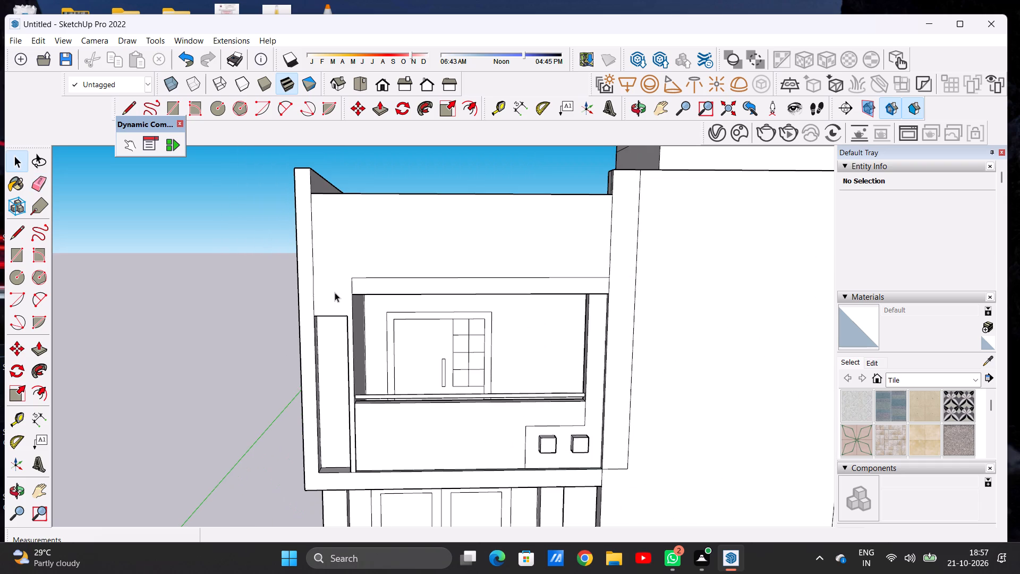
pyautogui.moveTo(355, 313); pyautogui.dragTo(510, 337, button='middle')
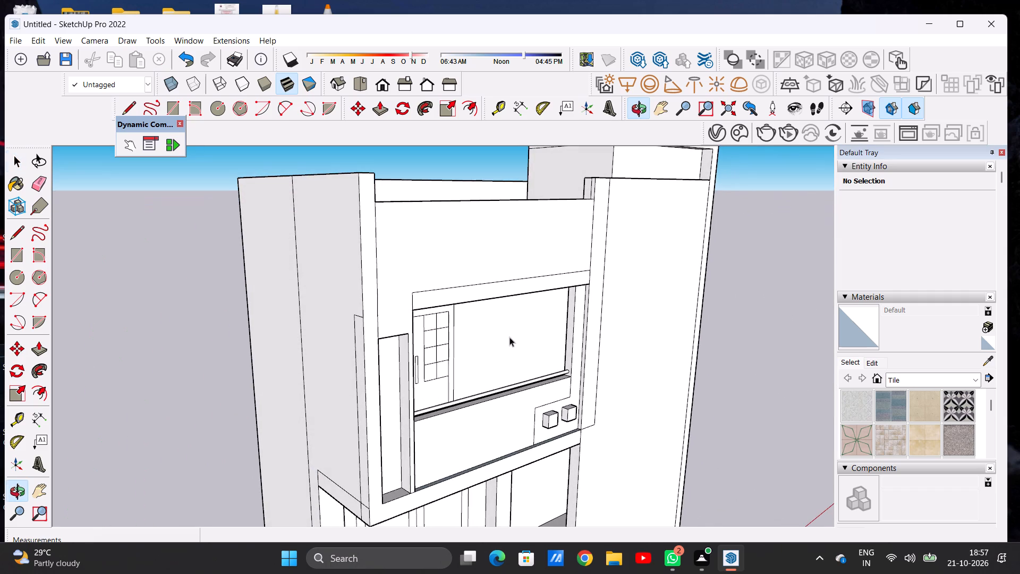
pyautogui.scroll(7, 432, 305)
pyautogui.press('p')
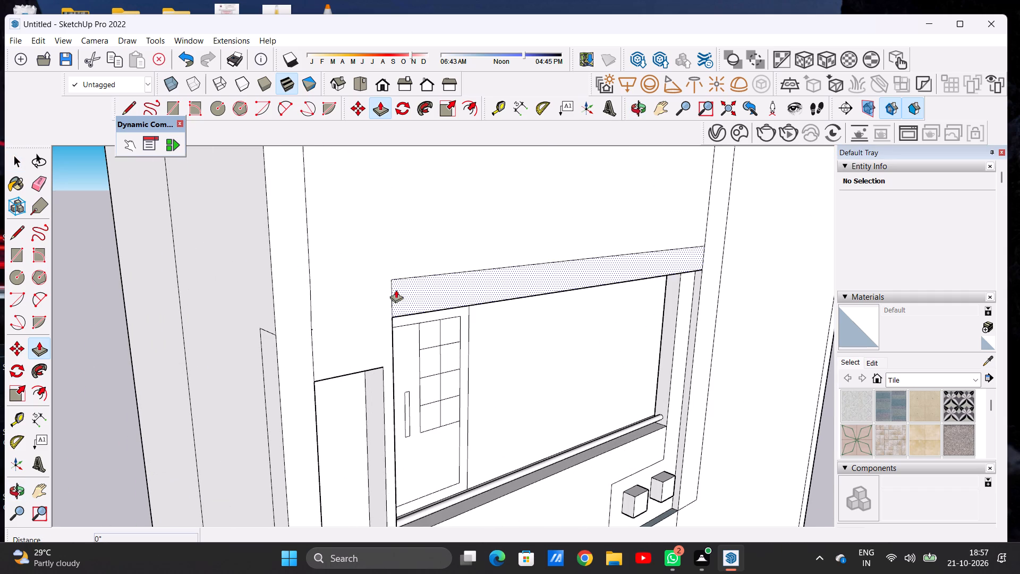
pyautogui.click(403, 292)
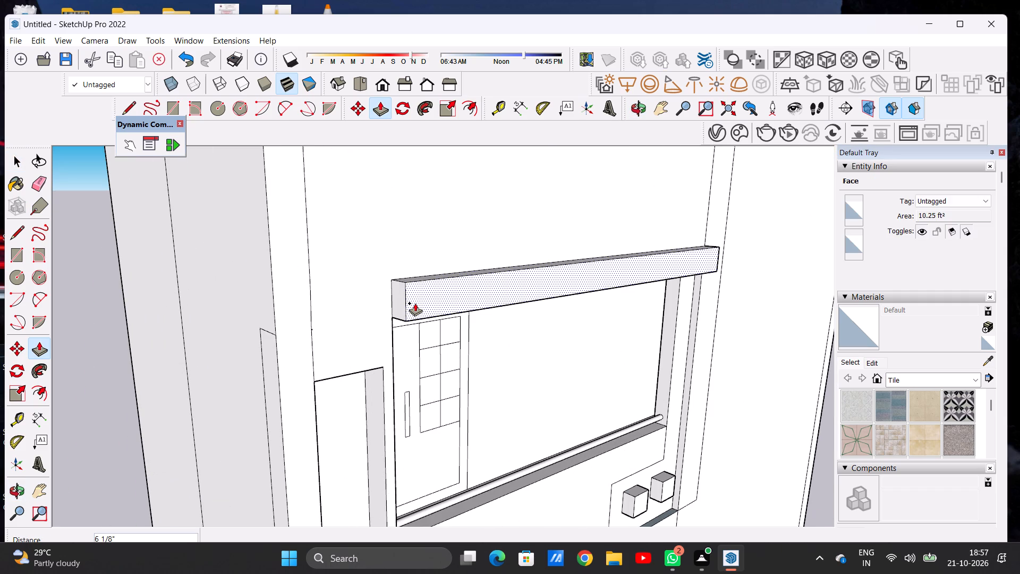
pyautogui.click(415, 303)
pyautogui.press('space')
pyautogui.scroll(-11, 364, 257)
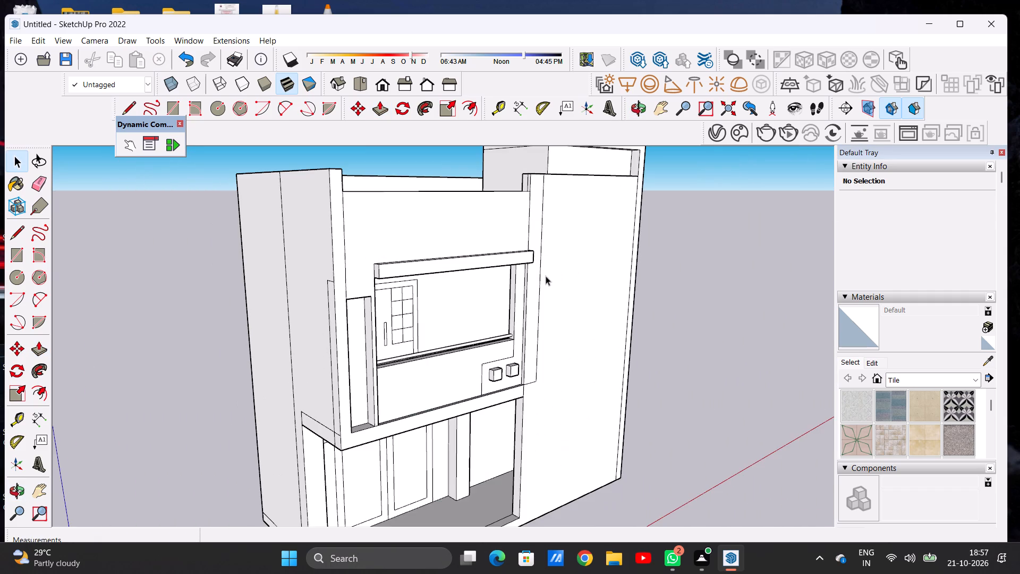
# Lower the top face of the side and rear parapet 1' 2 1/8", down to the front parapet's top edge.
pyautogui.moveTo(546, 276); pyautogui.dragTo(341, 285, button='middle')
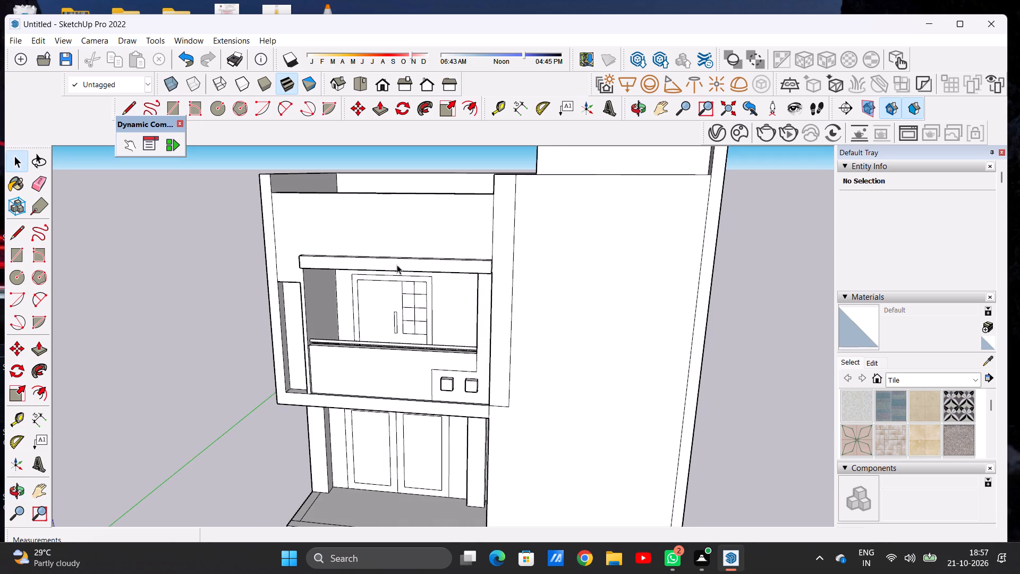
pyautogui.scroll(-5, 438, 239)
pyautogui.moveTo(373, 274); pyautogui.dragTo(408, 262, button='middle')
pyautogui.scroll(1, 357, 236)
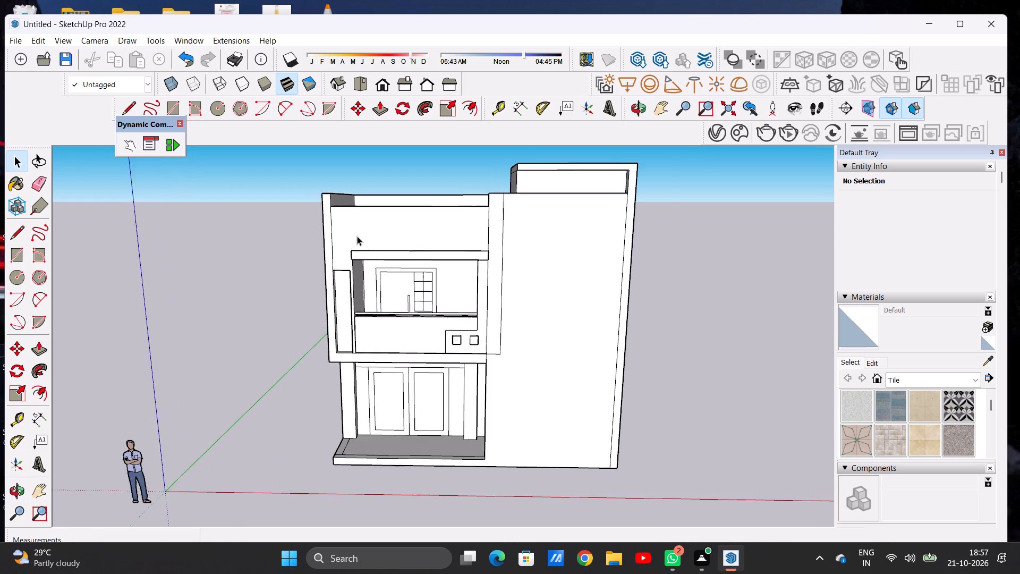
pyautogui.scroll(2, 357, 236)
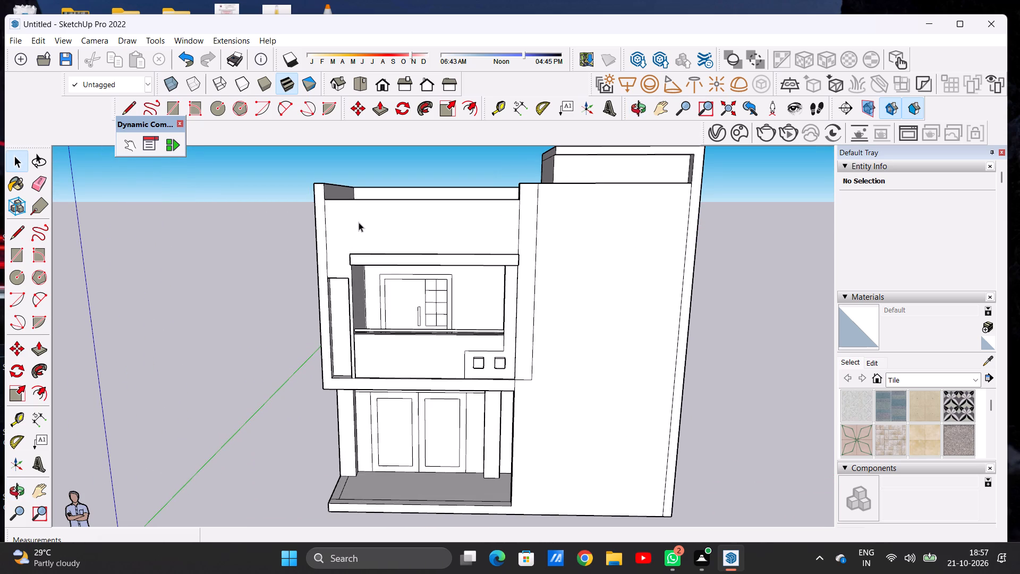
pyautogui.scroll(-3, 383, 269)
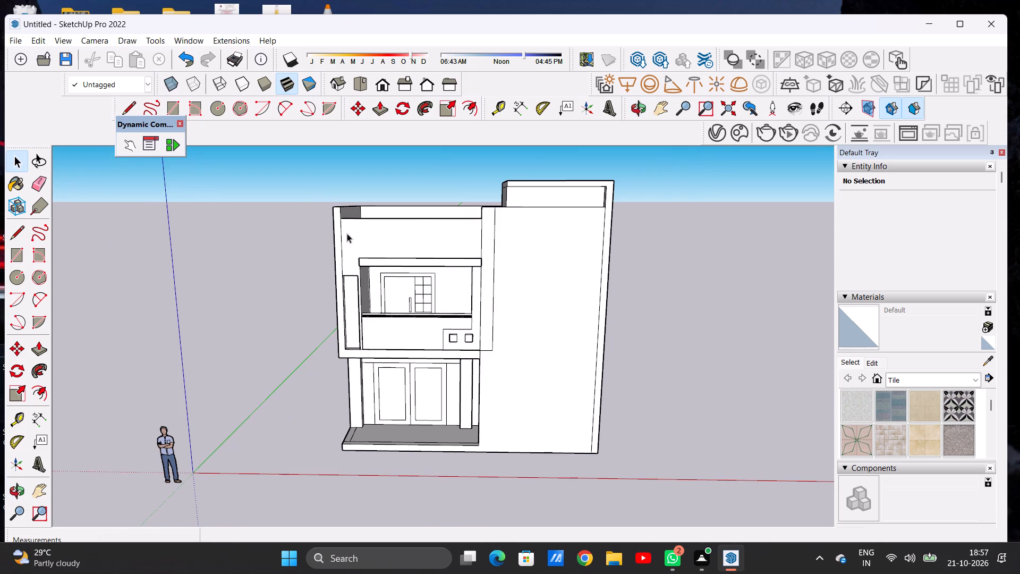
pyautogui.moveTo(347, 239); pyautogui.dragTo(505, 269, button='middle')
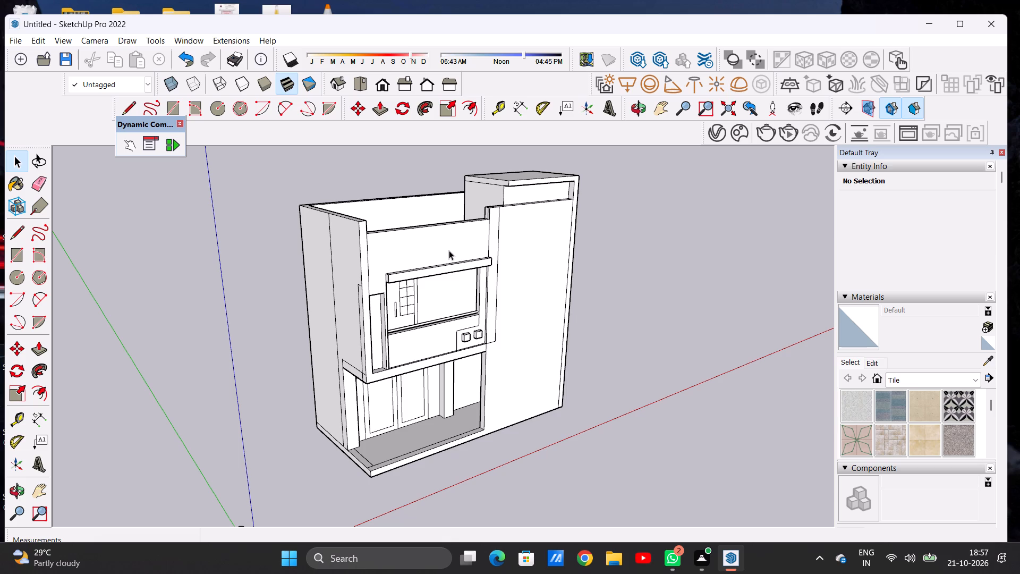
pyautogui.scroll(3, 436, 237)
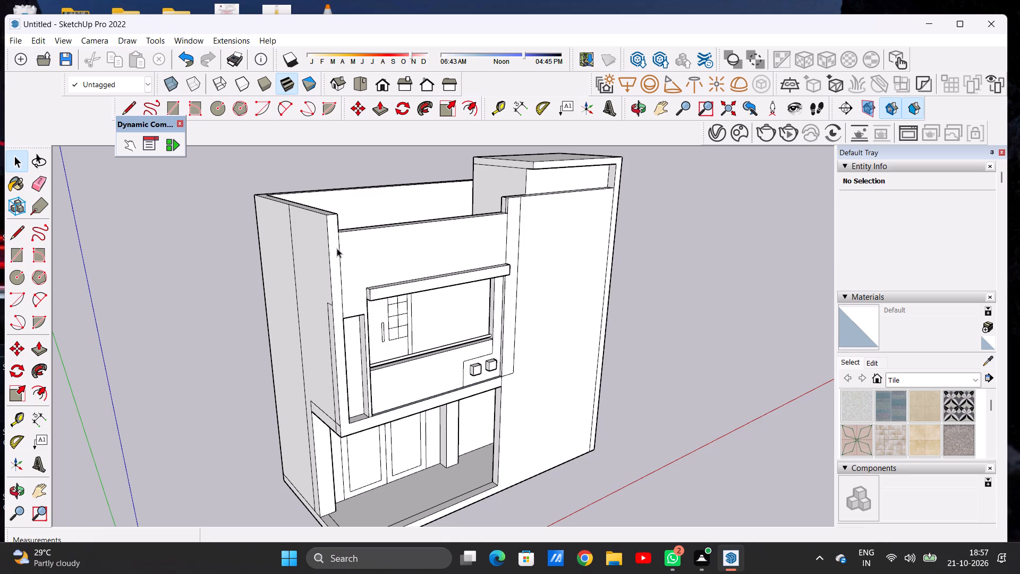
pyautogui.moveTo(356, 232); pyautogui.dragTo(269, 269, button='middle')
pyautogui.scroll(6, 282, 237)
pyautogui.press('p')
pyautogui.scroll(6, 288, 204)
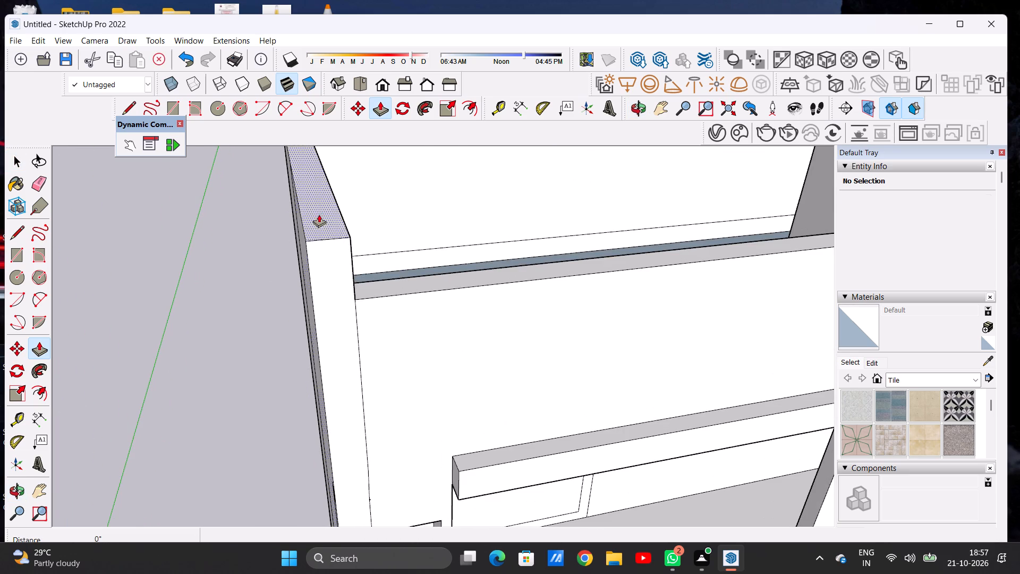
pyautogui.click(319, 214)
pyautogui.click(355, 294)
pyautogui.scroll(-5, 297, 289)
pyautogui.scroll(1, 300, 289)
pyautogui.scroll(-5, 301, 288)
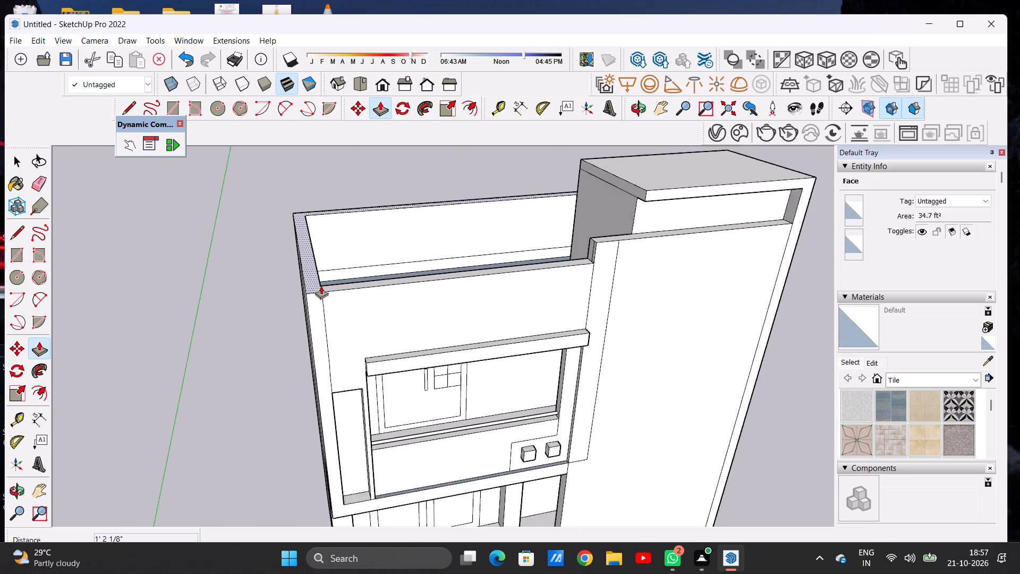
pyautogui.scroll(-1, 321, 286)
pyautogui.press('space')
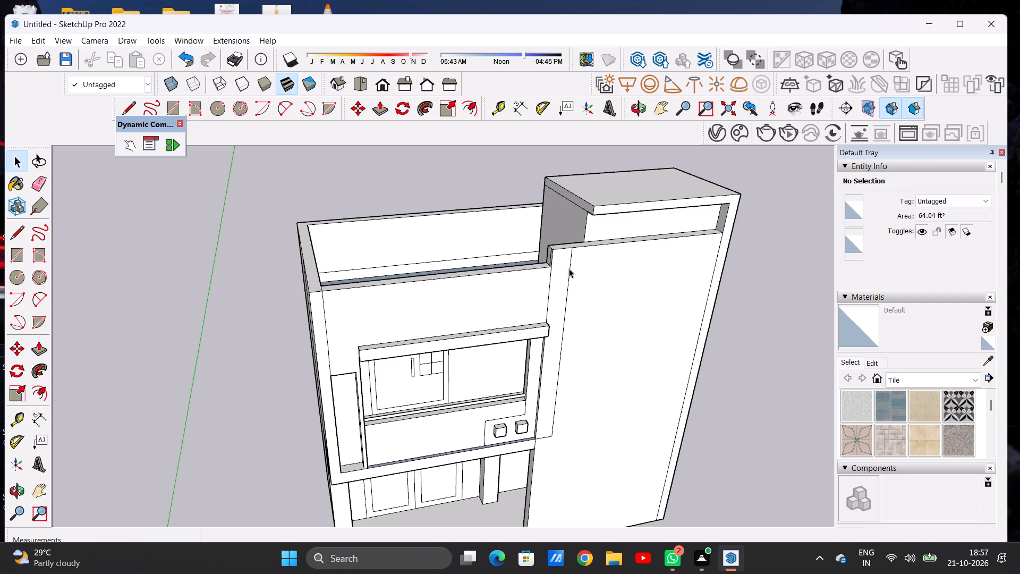
# Inspect the roof floor and the inner faces of the parapets from above.
pyautogui.moveTo(568, 273); pyautogui.dragTo(597, 336, button='middle')
pyautogui.moveTo(321, 327); pyautogui.dragTo(593, 421, button='middle')
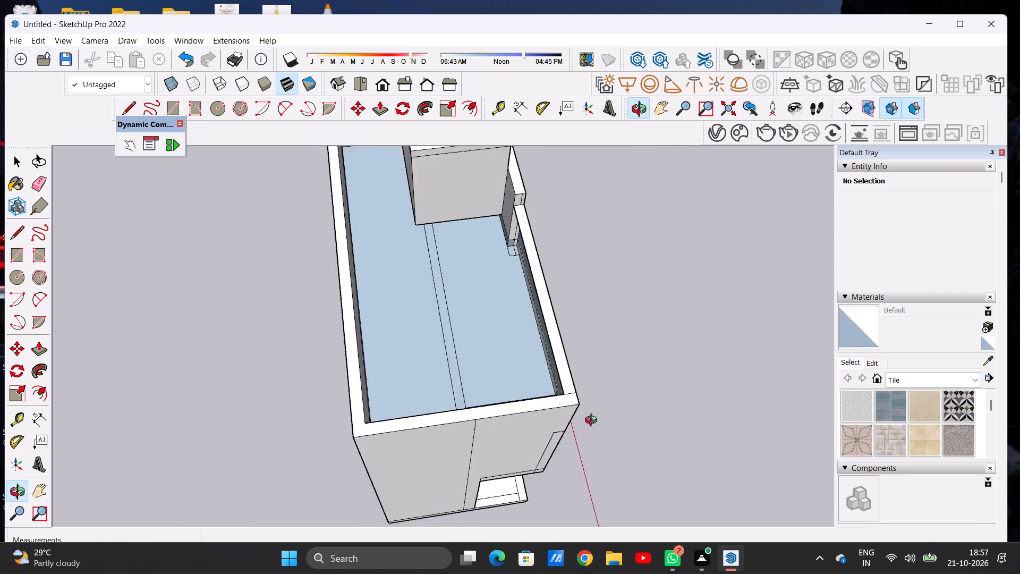
pyautogui.moveTo(593, 421); pyautogui.dragTo(276, 441, button='middle')
pyautogui.scroll(-5, 361, 342)
pyautogui.scroll(7, 371, 344)
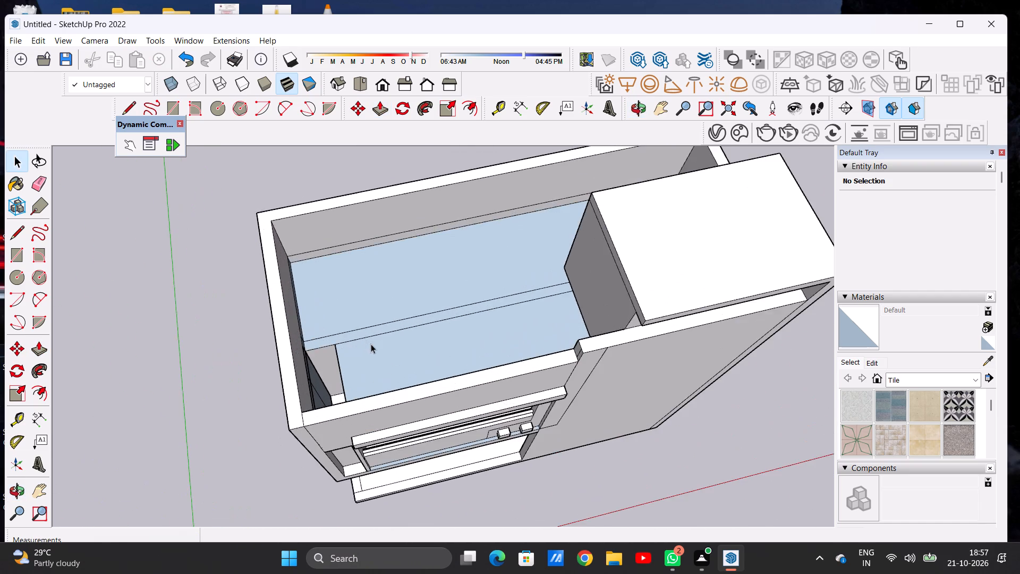
pyautogui.scroll(7, 371, 344)
pyautogui.moveTo(426, 365); pyautogui.dragTo(240, 379, button='middle')
pyautogui.scroll(-10, 520, 335)
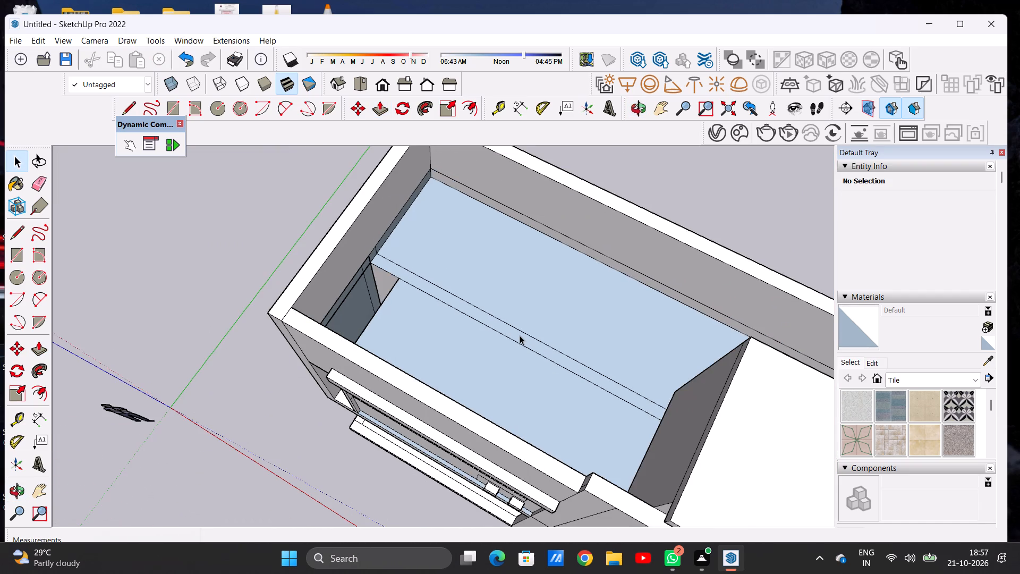
pyautogui.scroll(1, 522, 335)
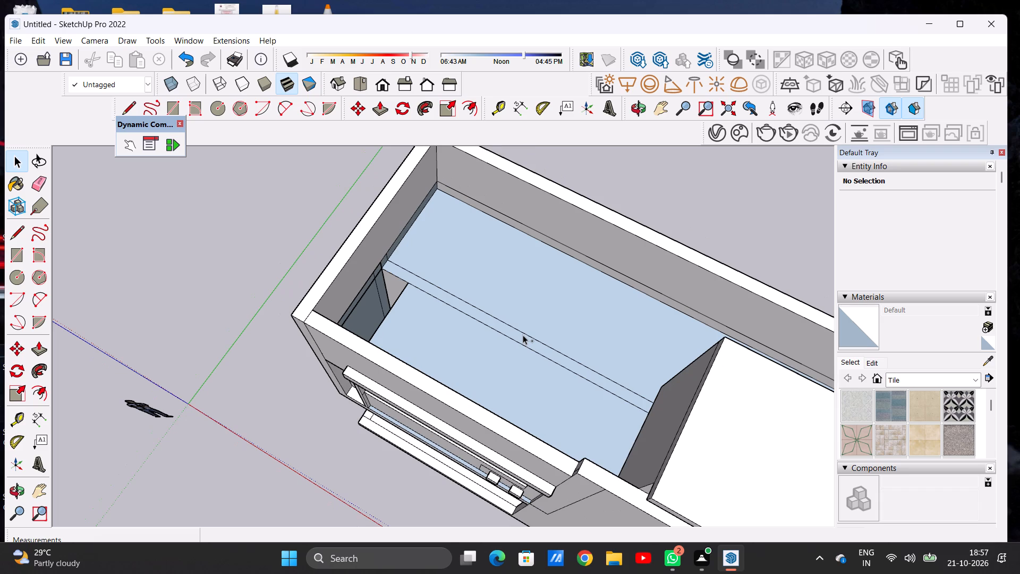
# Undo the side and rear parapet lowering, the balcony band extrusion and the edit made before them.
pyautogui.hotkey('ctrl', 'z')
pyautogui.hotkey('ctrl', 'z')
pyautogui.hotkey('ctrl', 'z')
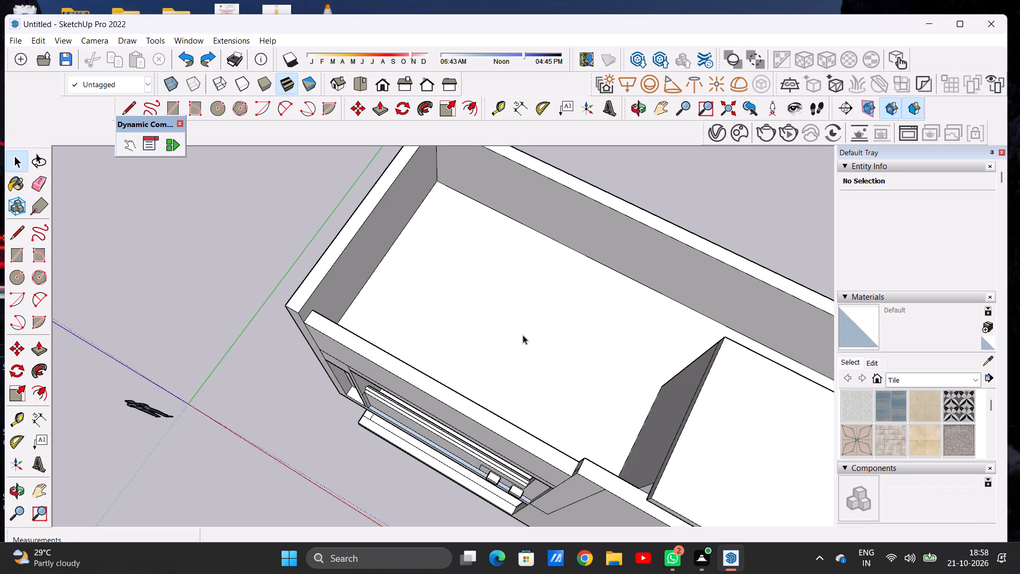
# Lower the top face of the side and rear parapet 1' 2 1/8", down to the front parapet's top edge.
pyautogui.scroll(-6, 525, 323)
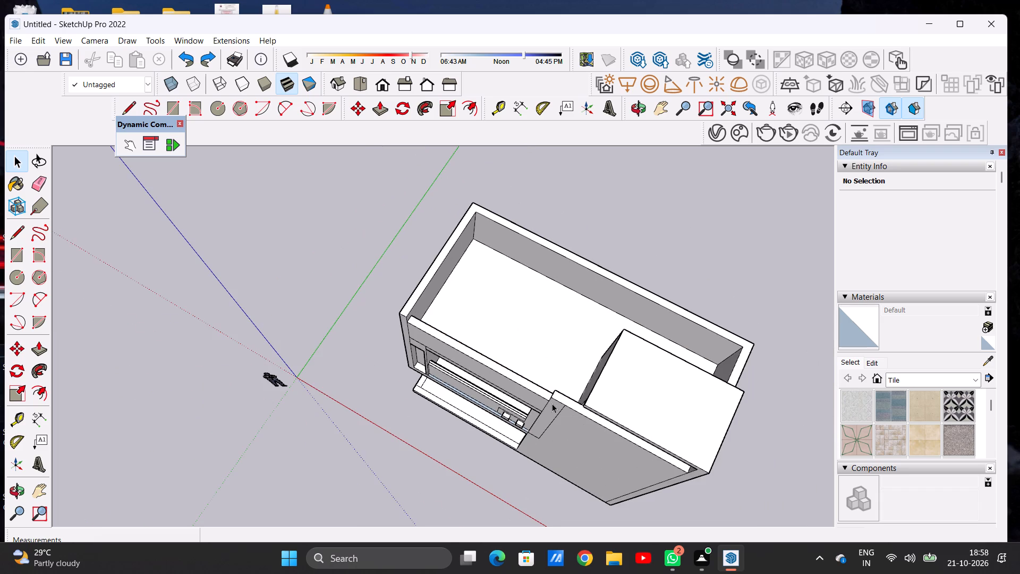
pyautogui.moveTo(552, 403); pyautogui.dragTo(639, 239, button='middle')
pyautogui.moveTo(546, 370); pyautogui.dragTo(588, 246, button='middle')
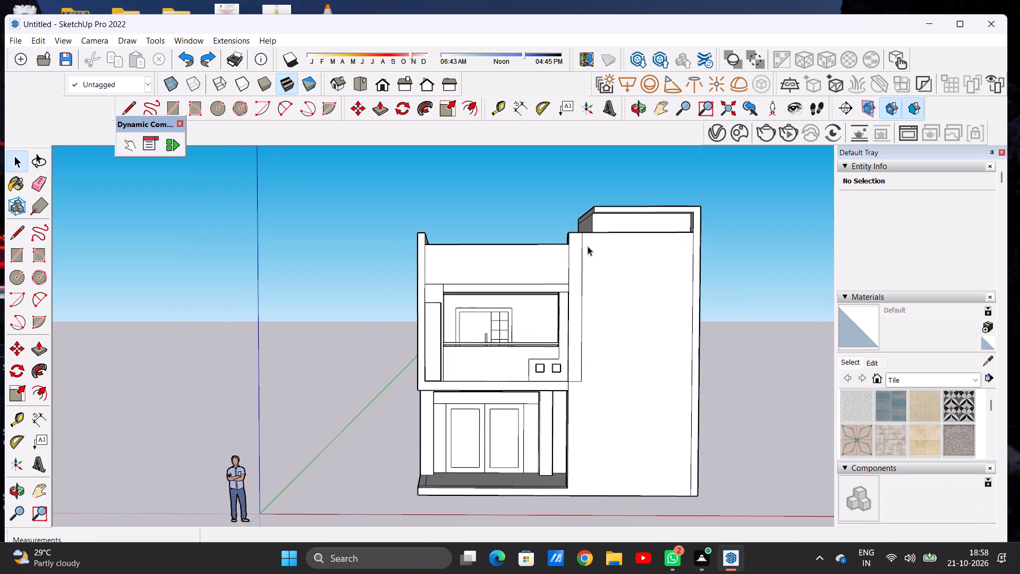
pyautogui.scroll(6, 533, 326)
pyautogui.scroll(6, 487, 342)
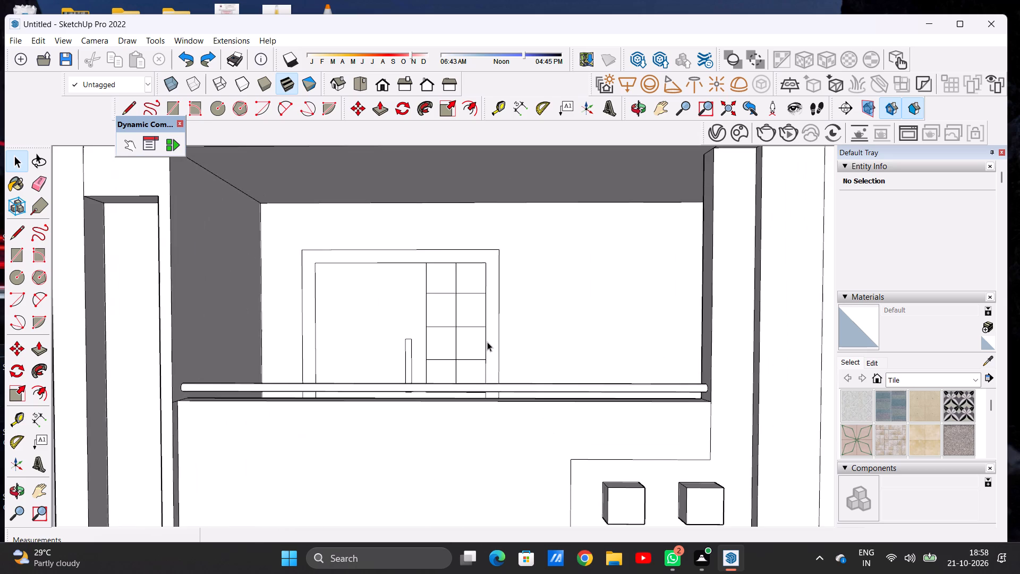
pyautogui.scroll(-1, 487, 342)
pyautogui.scroll(1, 487, 342)
pyautogui.scroll(-10, 487, 342)
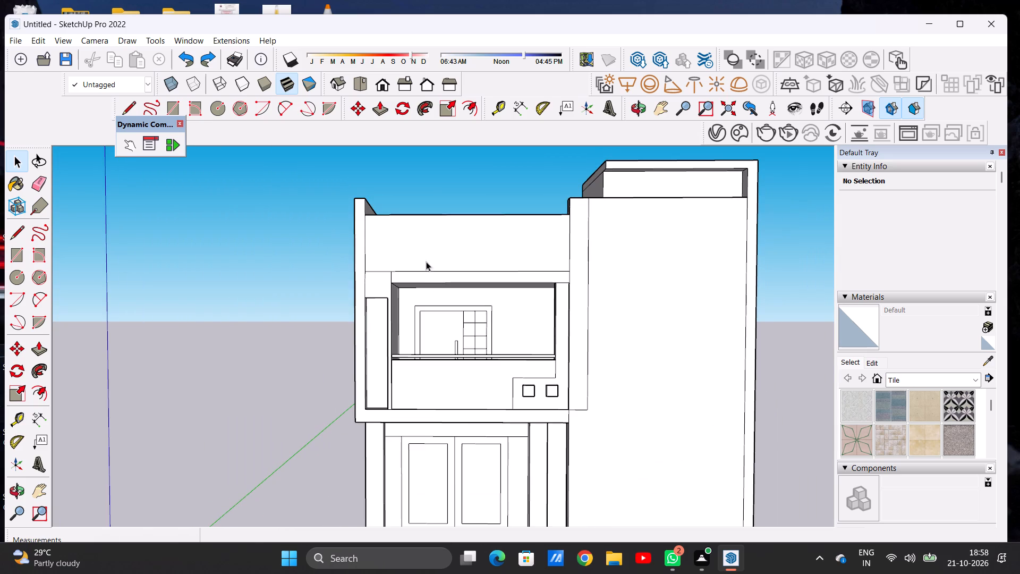
pyautogui.moveTo(428, 255); pyautogui.dragTo(525, 441, button='middle')
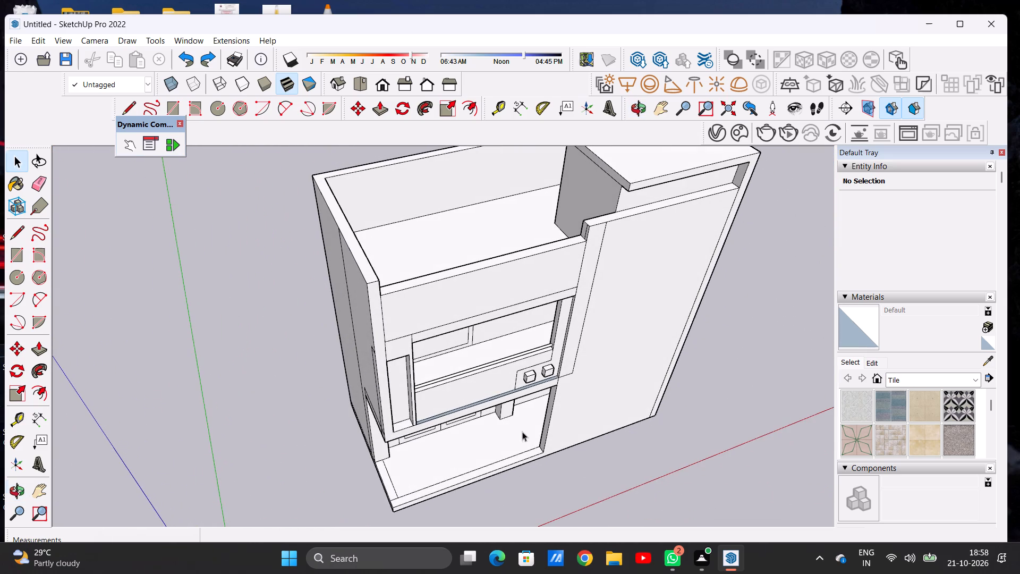
pyautogui.scroll(4, 422, 318)
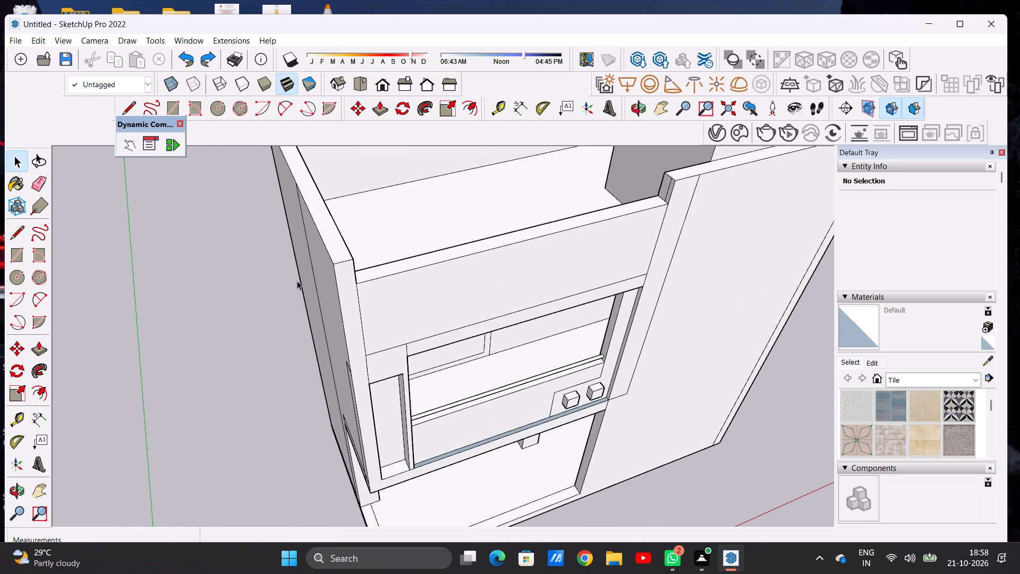
pyautogui.press('p')
pyautogui.click(336, 243)
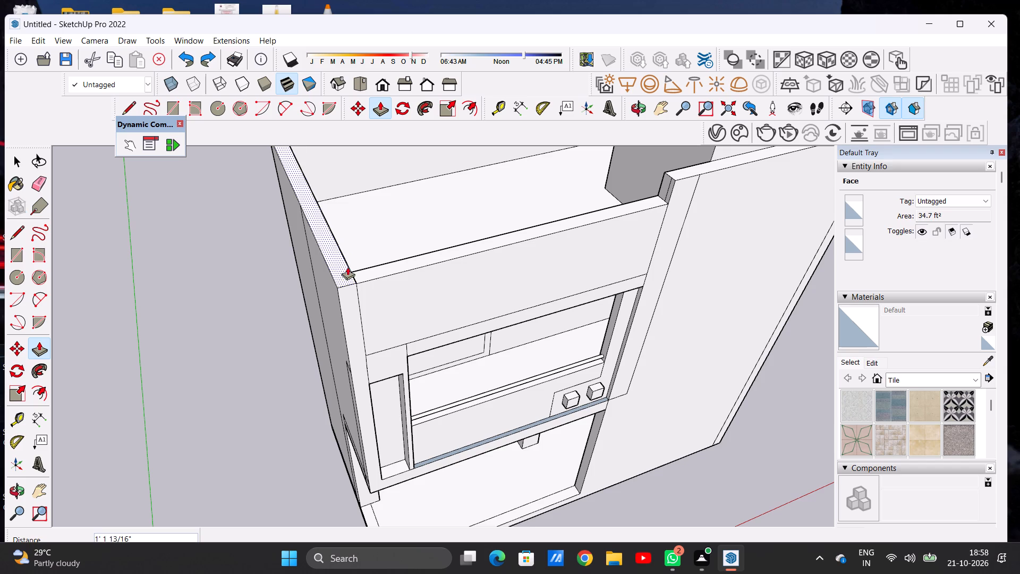
pyautogui.click(358, 283)
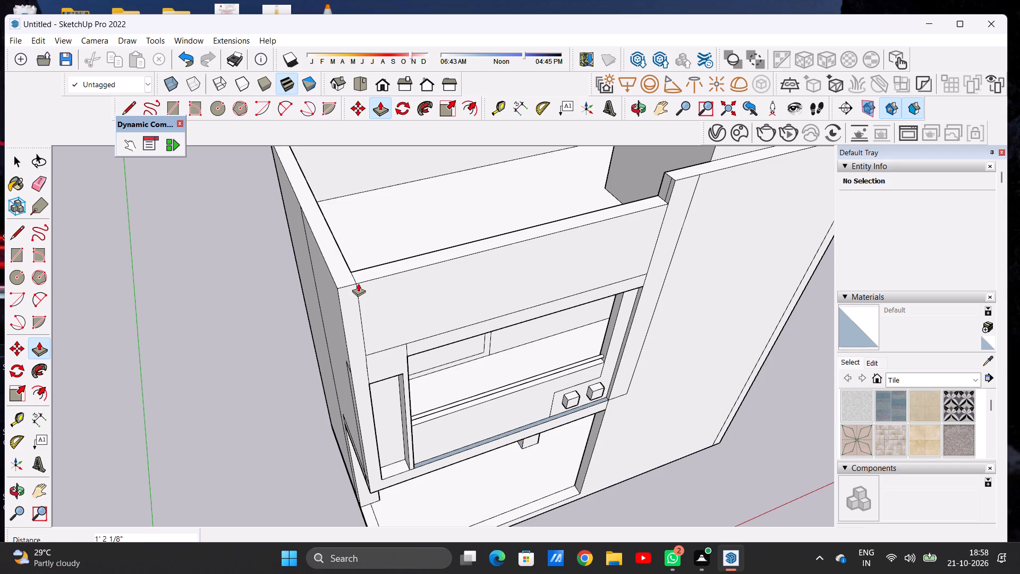
pyautogui.press('space')
# Push the top face of the front parapet down about 4 1/16".
pyautogui.scroll(-6, 358, 283)
pyautogui.moveTo(373, 320); pyautogui.dragTo(381, 248, button='middle')
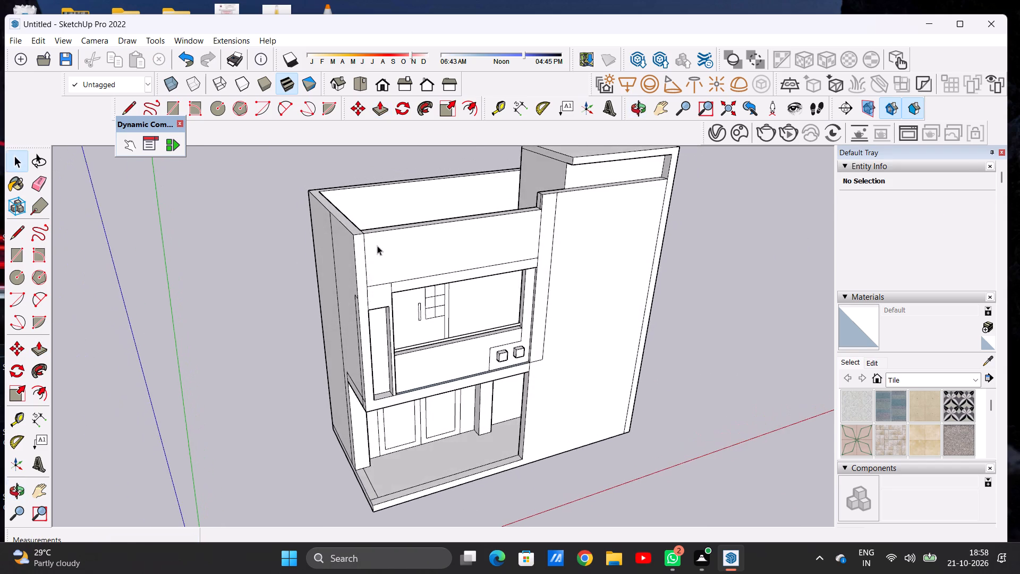
pyautogui.scroll(4, 376, 227)
pyautogui.moveTo(361, 259); pyautogui.dragTo(369, 341, button='middle')
pyautogui.press('p')
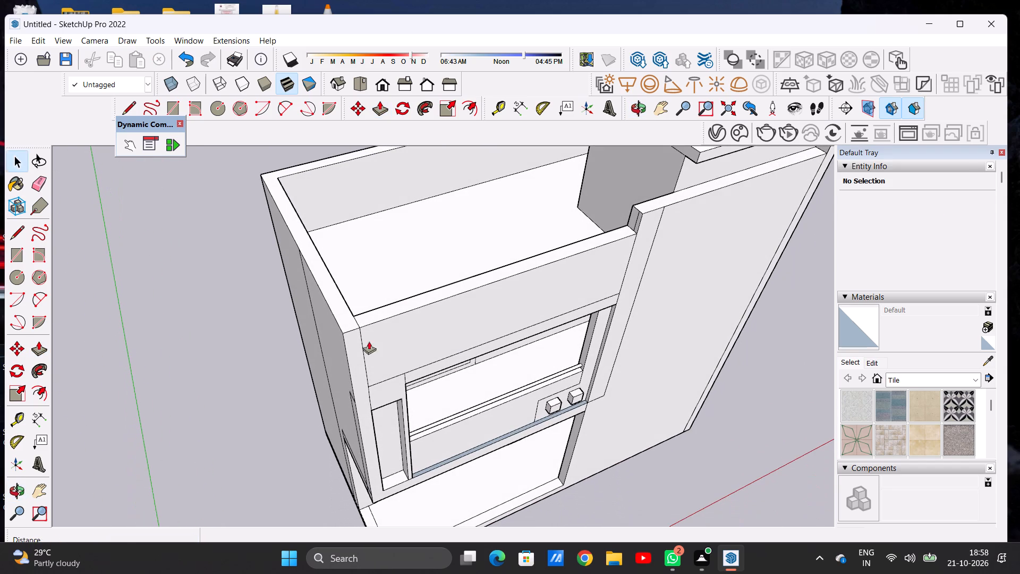
pyautogui.scroll(7, 365, 318)
pyautogui.click(365, 318)
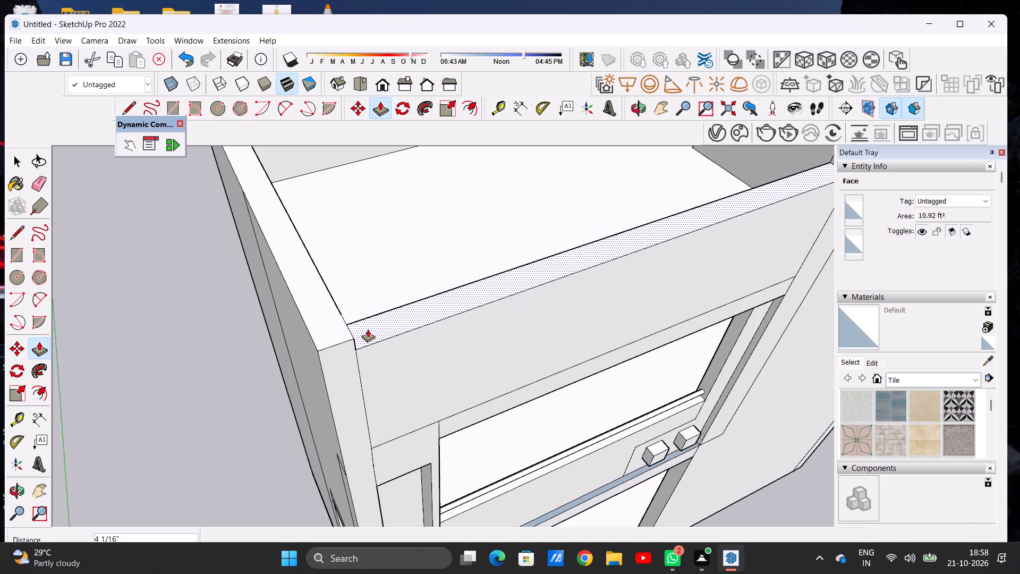
pyautogui.click(368, 329)
# Lower the top face of the side and rear parapet 4 1/16" to match the front parapet's level.
pyautogui.click(328, 326)
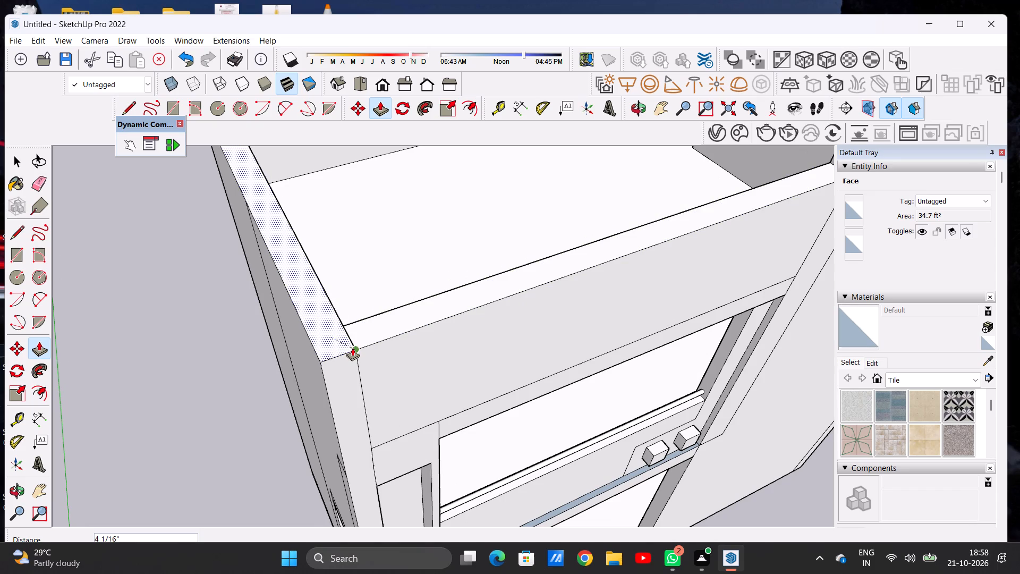
pyautogui.click(352, 348)
pyautogui.press('space')
# Examine the front facade and the outer corner where the front and side parapets meet.
pyautogui.scroll(-18, 326, 394)
pyautogui.moveTo(360, 426); pyautogui.dragTo(349, 402, button='middle')
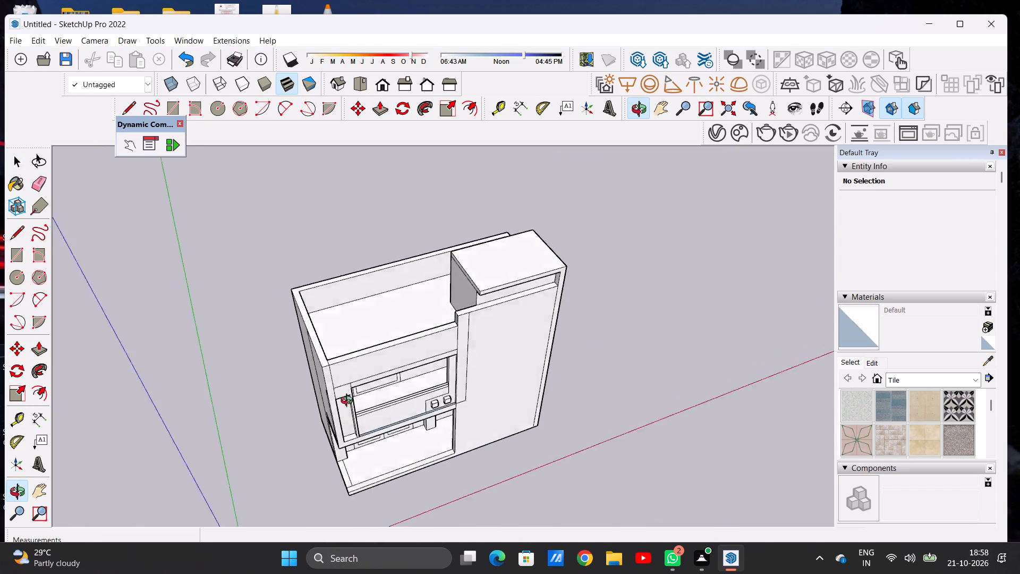
pyautogui.moveTo(349, 402); pyautogui.dragTo(254, 306, button='middle')
pyautogui.scroll(-5, 454, 375)
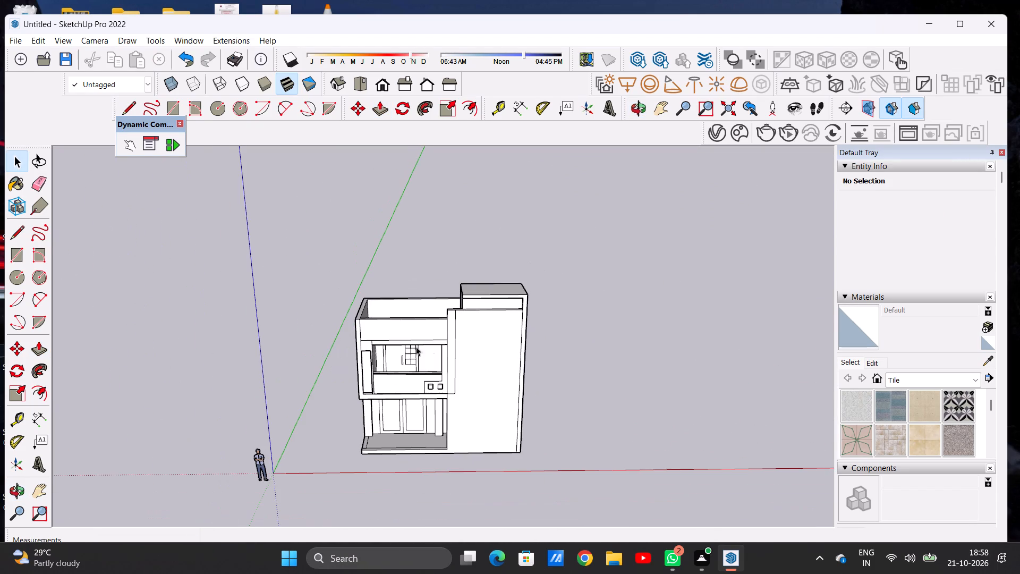
pyautogui.scroll(9, 396, 343)
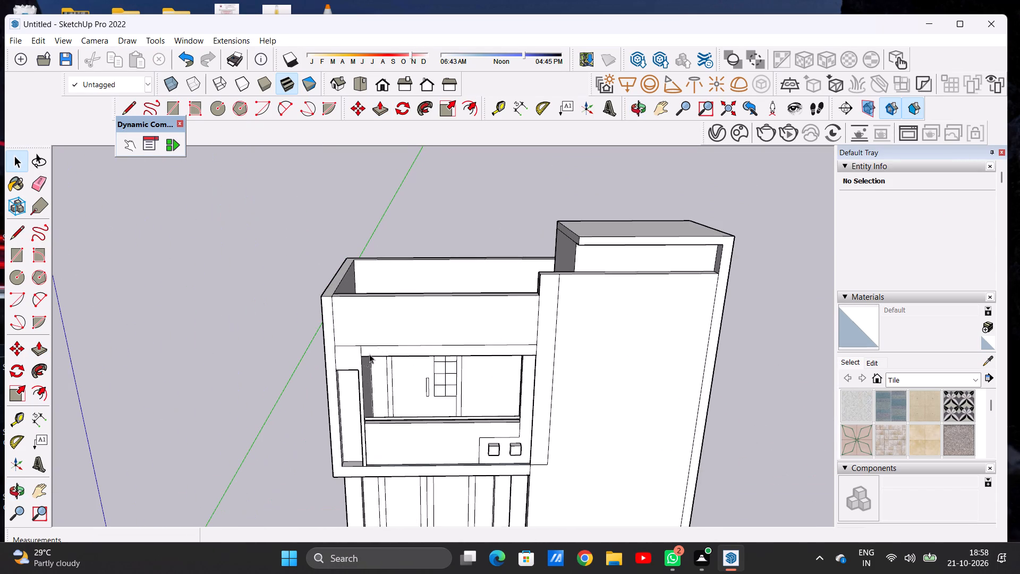
pyautogui.scroll(1, 359, 358)
pyautogui.scroll(-1, 359, 358)
pyautogui.scroll(8, 359, 358)
pyautogui.moveTo(345, 247); pyautogui.dragTo(327, 386, button='middle')
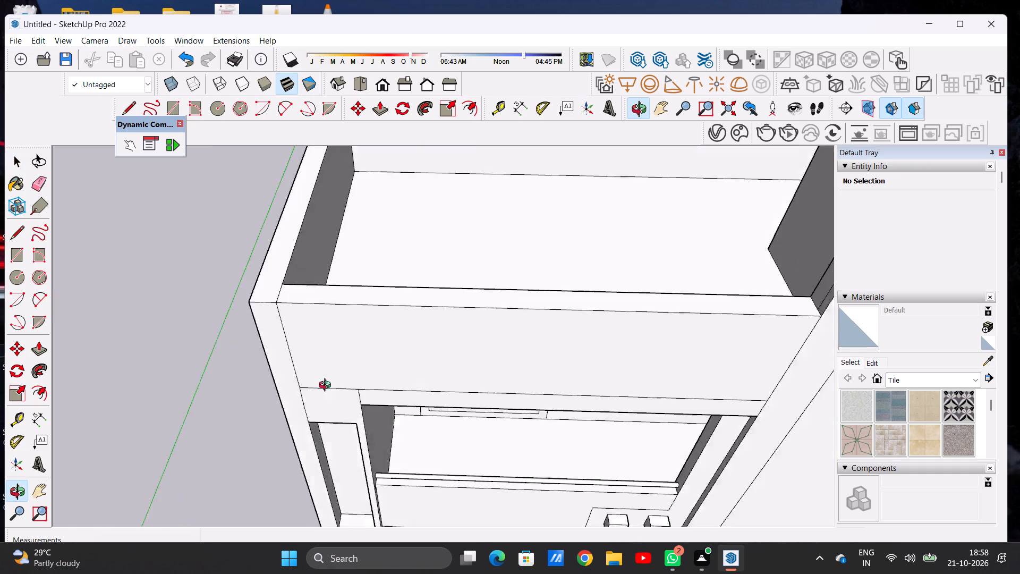
# Examine the front parapet and balcony facade from low and high angles.
pyautogui.moveTo(327, 386); pyautogui.dragTo(337, 263, button='middle')
pyautogui.scroll(-5, 334, 280)
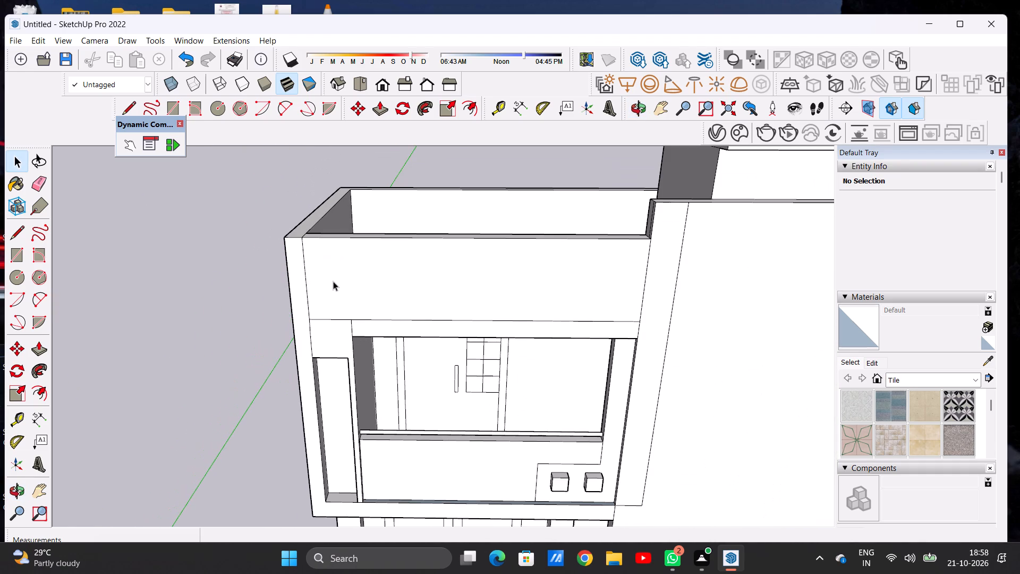
pyautogui.scroll(-4, 331, 284)
pyautogui.moveTo(333, 283); pyautogui.dragTo(337, 252, button='middle')
pyautogui.scroll(1, 342, 264)
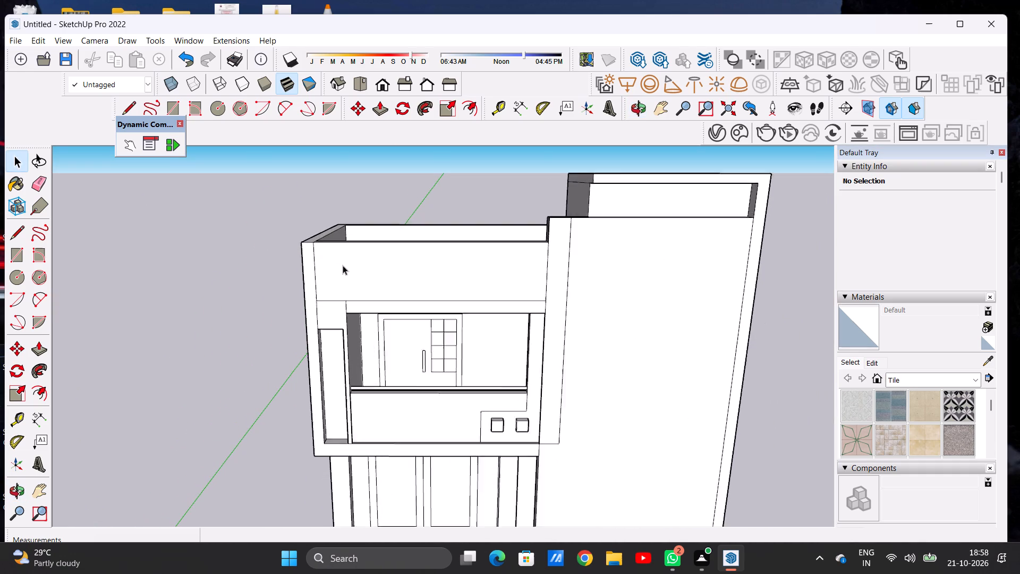
pyautogui.scroll(2, 343, 265)
pyautogui.scroll(3, 354, 321)
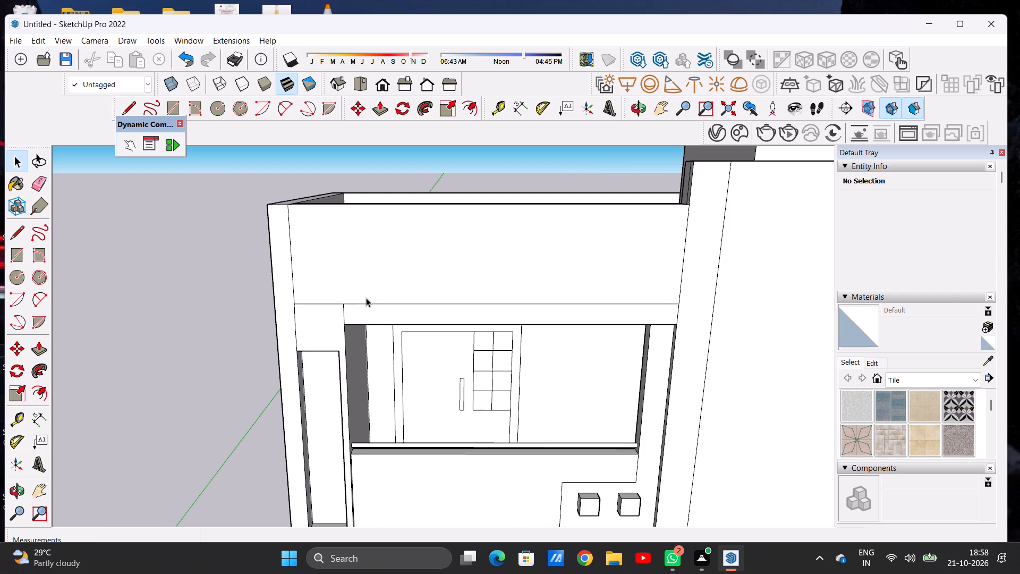
pyautogui.scroll(-5, 366, 298)
pyautogui.moveTo(514, 267); pyautogui.dragTo(514, 294, button='middle')
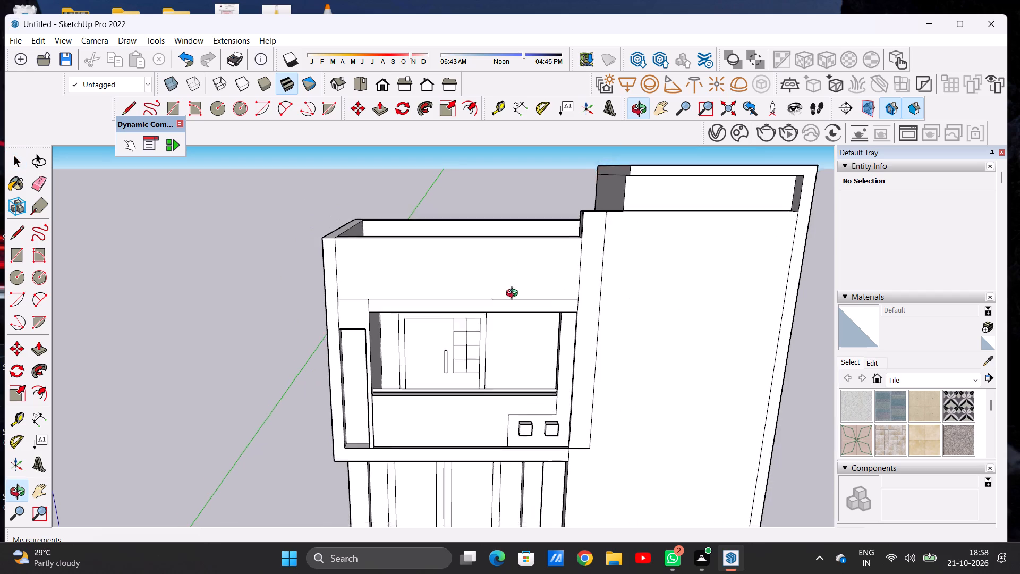
pyautogui.moveTo(514, 294); pyautogui.dragTo(515, 389, button='middle')
pyautogui.scroll(1, 494, 335)
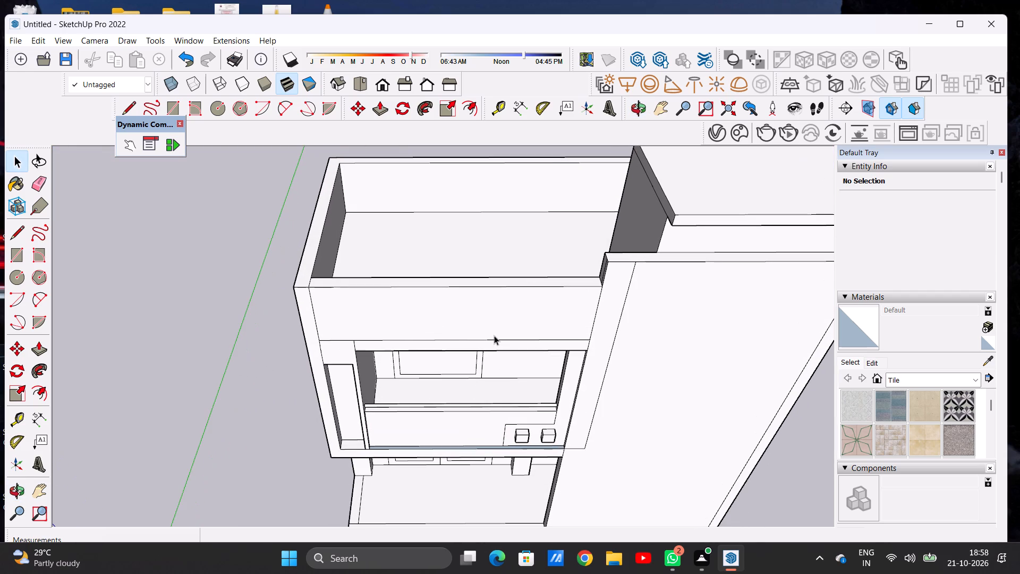
pyautogui.scroll(-2, 494, 333)
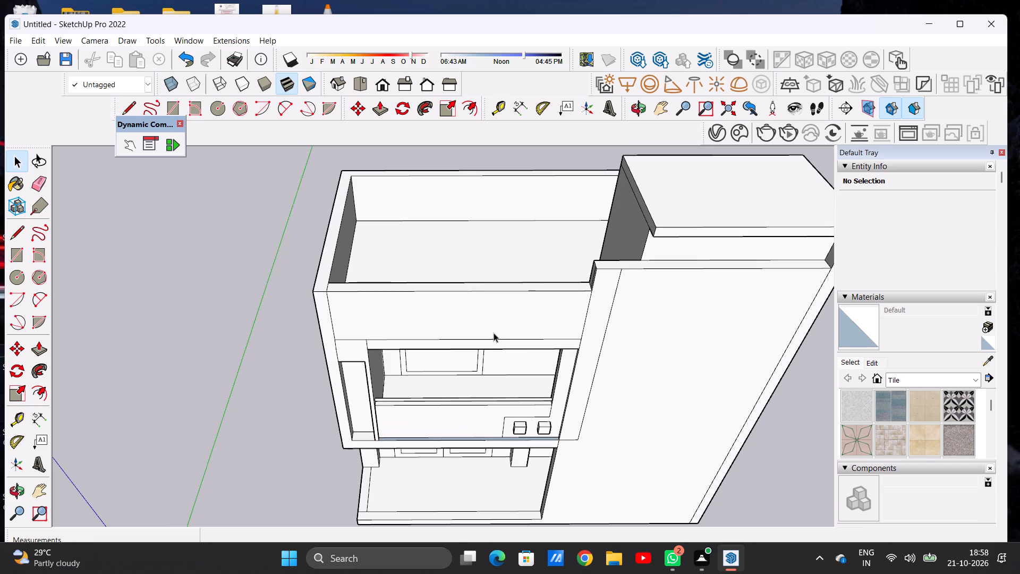
# Push the top face of the front parapet down about 3' 4 11/16", leaving a low strip above the band.
pyautogui.scroll(1, 496, 329)
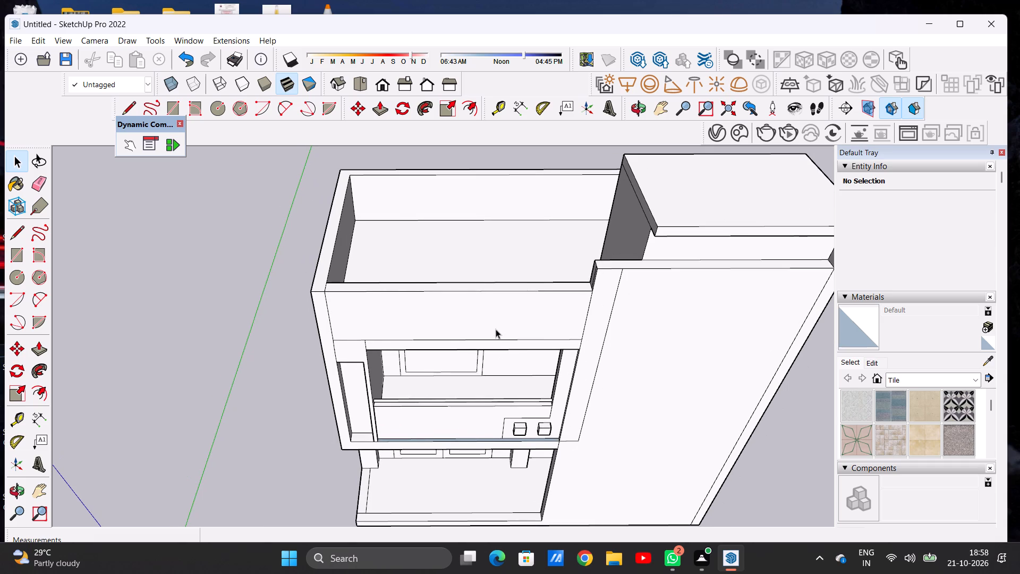
pyautogui.scroll(3, 406, 309)
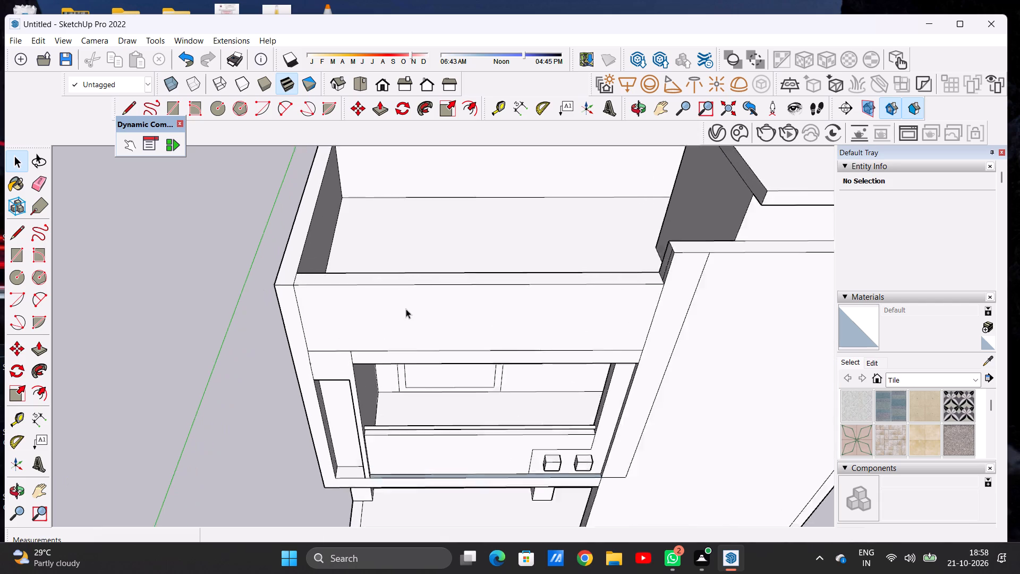
pyautogui.scroll(3, 406, 309)
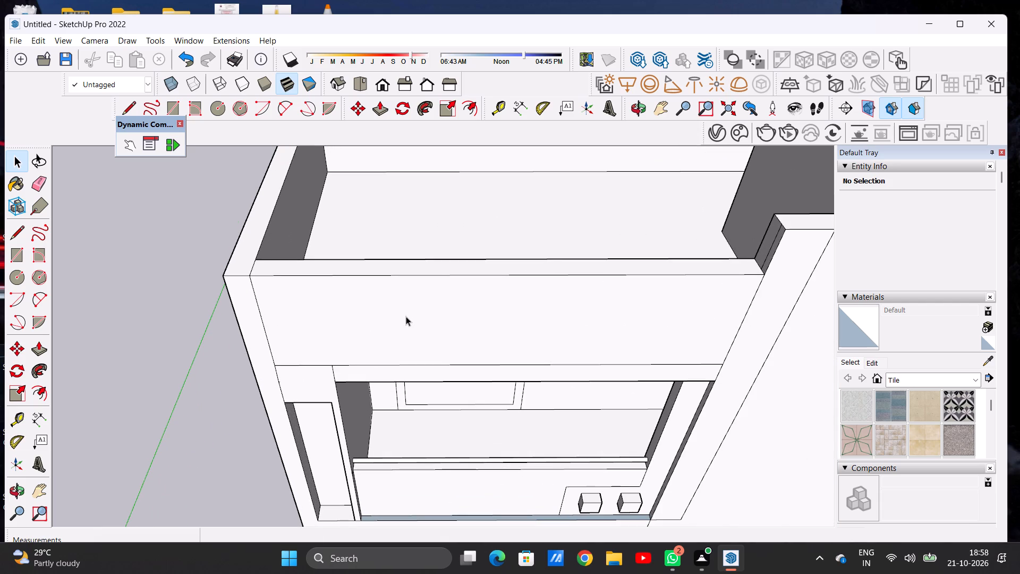
pyautogui.press('p')
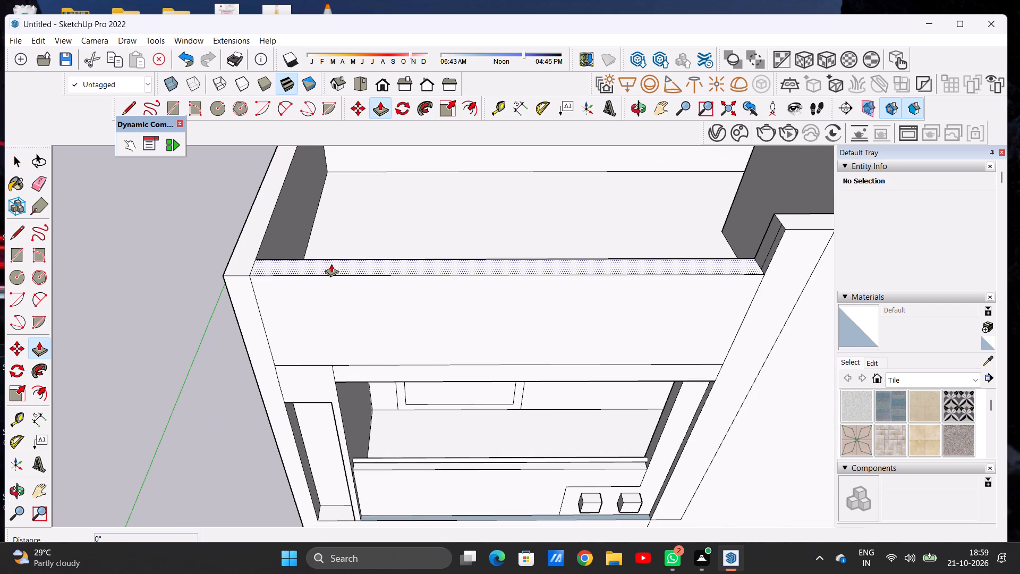
pyautogui.click(331, 264)
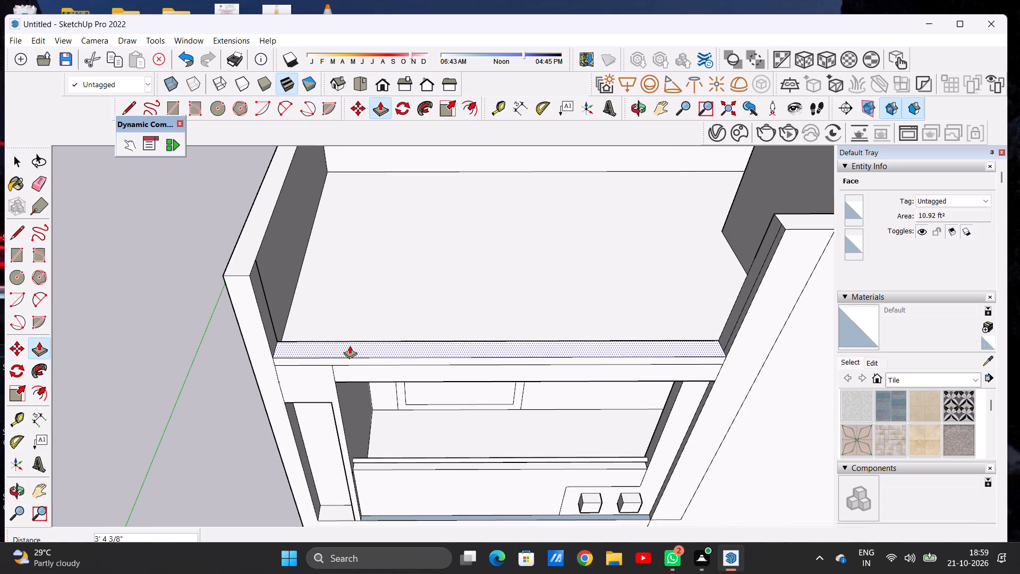
pyautogui.click(351, 346)
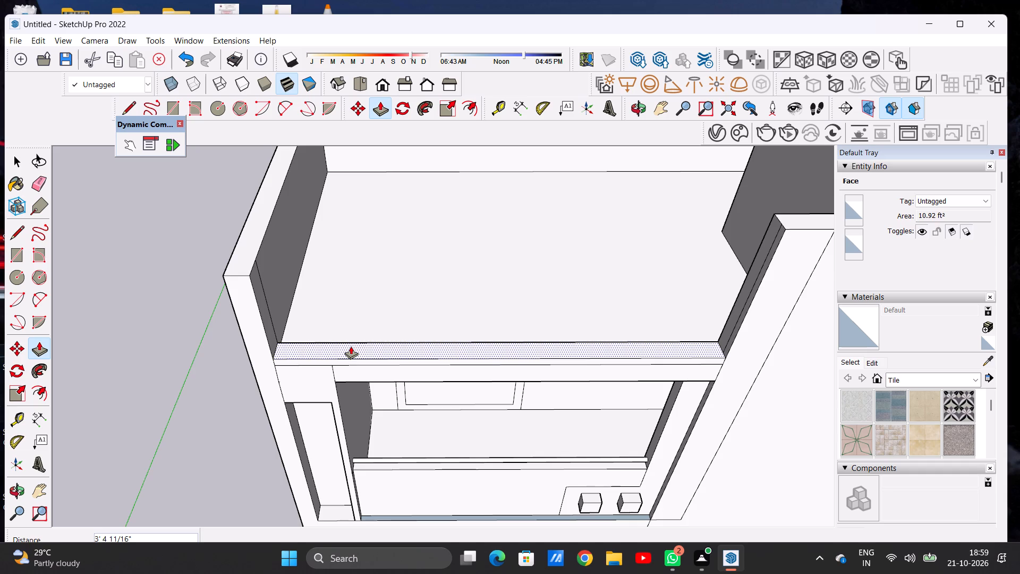
pyautogui.press('space')
# Lower the front parapet's top face a little further, close to the horizontal line of the band below it.
pyautogui.scroll(-4, 393, 356)
pyautogui.moveTo(399, 358); pyautogui.dragTo(399, 314, button='middle')
pyautogui.scroll(-1, 413, 318)
pyautogui.scroll(6, 413, 318)
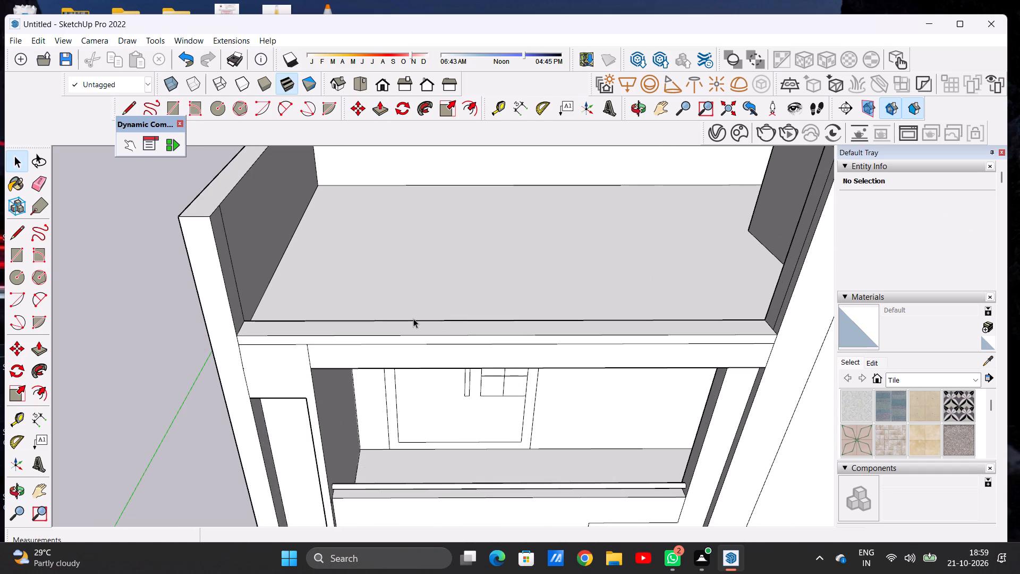
pyautogui.scroll(-4, 413, 318)
pyautogui.scroll(6, 425, 335)
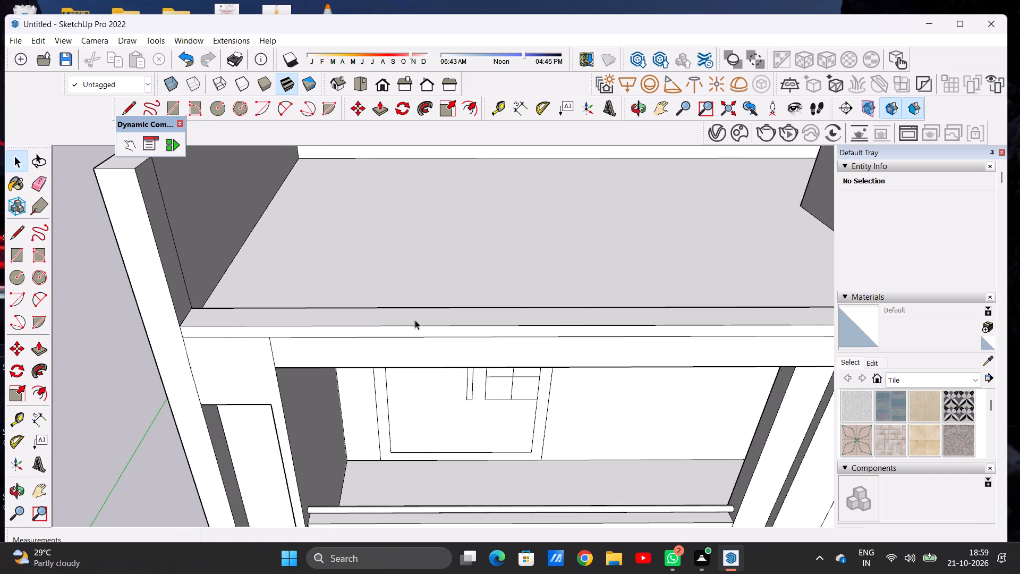
pyautogui.moveTo(410, 313); pyautogui.dragTo(420, 350, button='middle')
pyautogui.scroll(-11, 338, 353)
pyautogui.scroll(12, 414, 370)
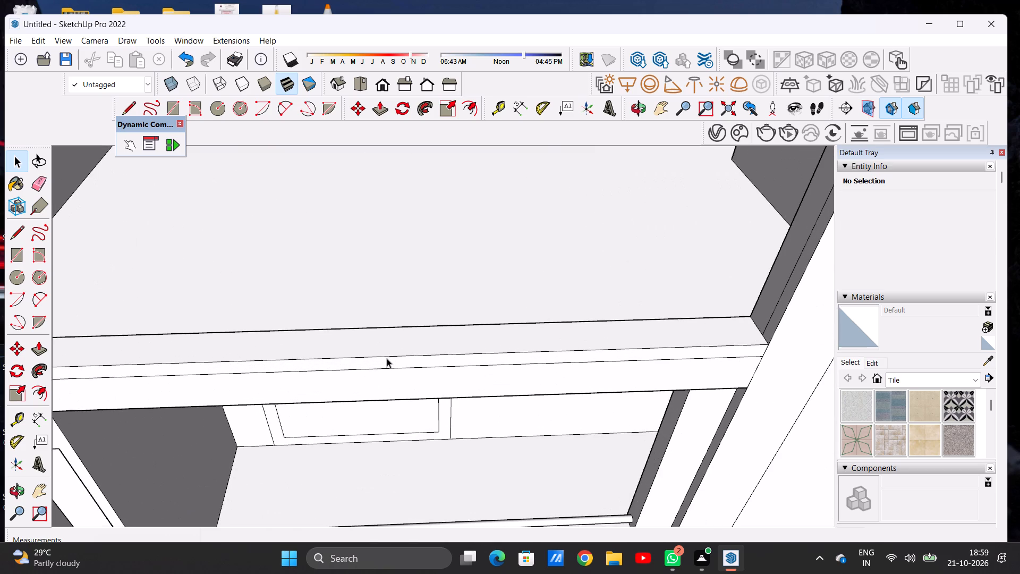
pyautogui.scroll(-4, 465, 365)
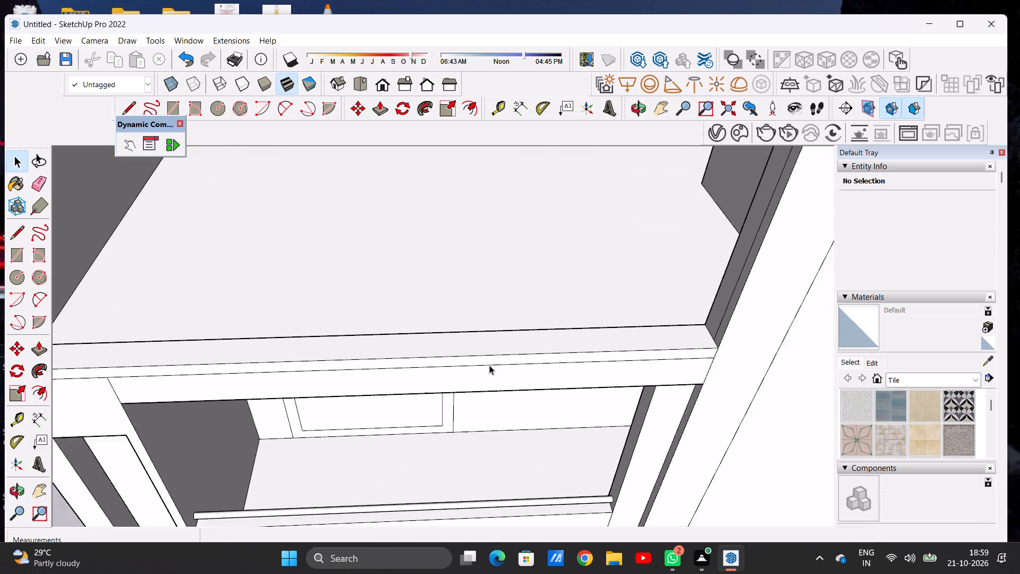
pyautogui.scroll(-4, 489, 365)
pyautogui.moveTo(368, 376); pyautogui.dragTo(334, 324, button='middle')
pyautogui.scroll(15, 214, 288)
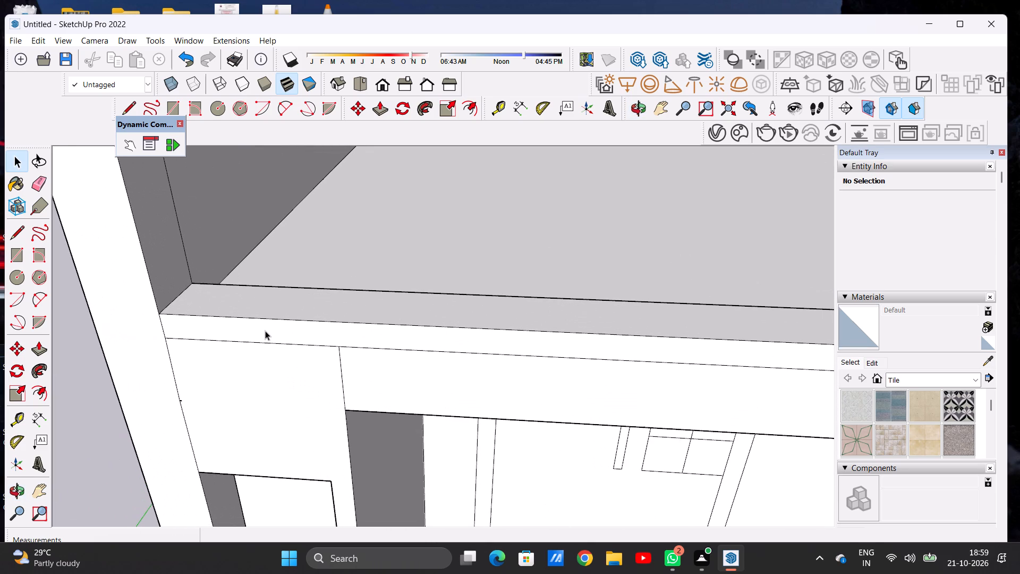
pyautogui.press('p')
pyautogui.scroll(2, 231, 297)
pyautogui.scroll(-1, 231, 297)
pyautogui.scroll(3, 231, 297)
pyautogui.click(231, 297)
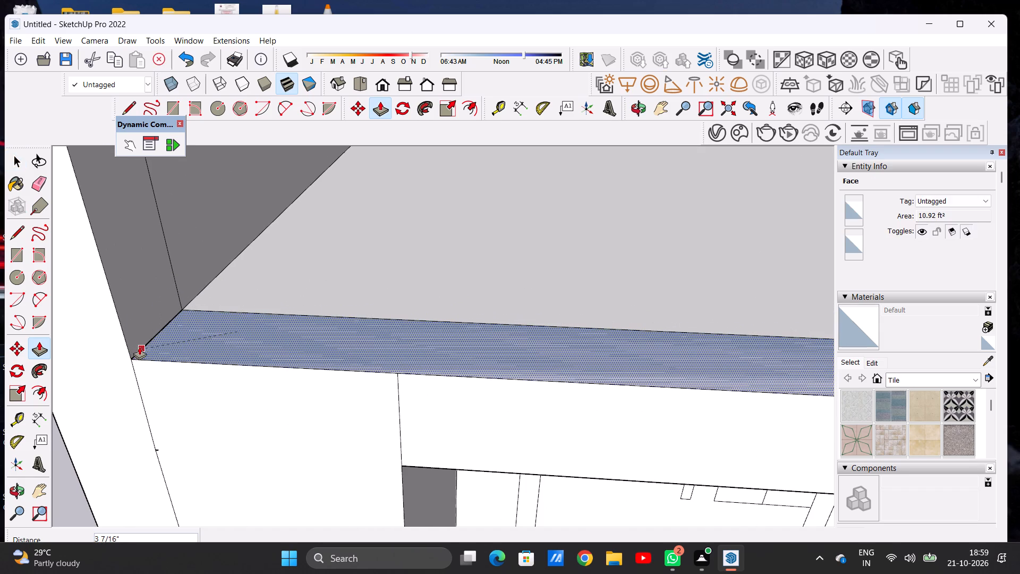
pyautogui.click(129, 353)
pyautogui.press('space')
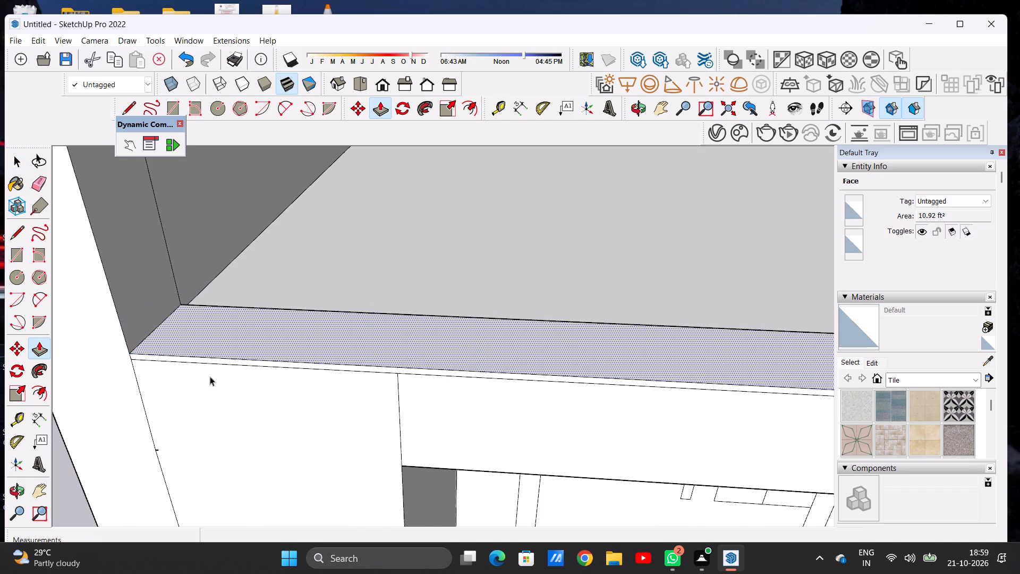
# Draw two 9" lines across the top face of the lowered front parapet, splitting it into three sections.
pyautogui.scroll(-14, 237, 369)
pyautogui.scroll(1, 234, 341)
pyautogui.scroll(-1, 234, 341)
pyautogui.scroll(1, 234, 341)
pyautogui.scroll(-6, 237, 335)
pyautogui.moveTo(297, 374); pyautogui.dragTo(324, 384, button='middle')
pyautogui.scroll(3, 336, 385)
pyautogui.scroll(-6, 312, 357)
pyautogui.press('l')
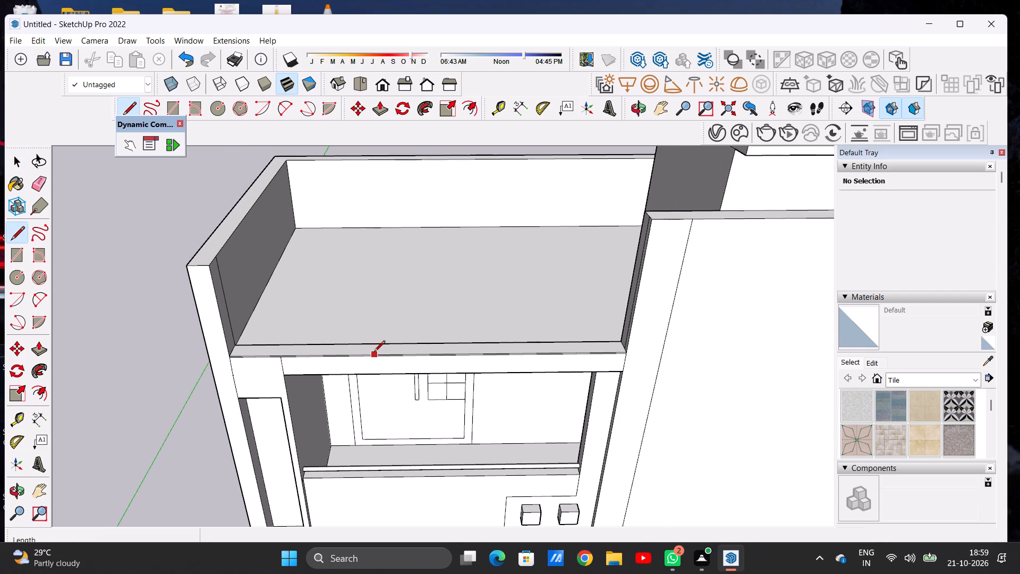
pyautogui.moveTo(373, 357); pyautogui.dragTo(367, 442, button='middle')
pyautogui.scroll(5, 360, 414)
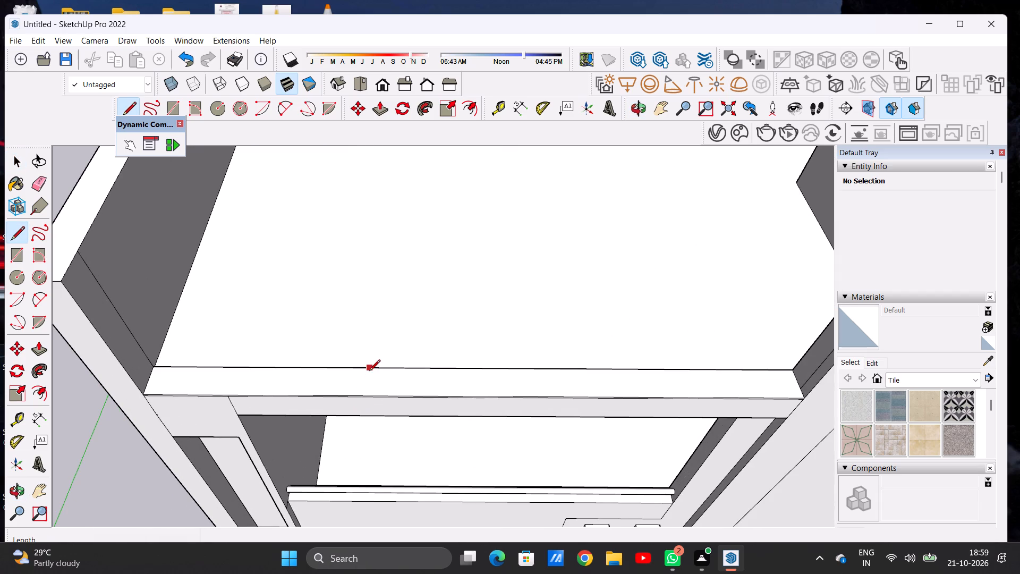
pyautogui.click(367, 370)
pyautogui.click(365, 396)
pyautogui.scroll(-7, 390, 392)
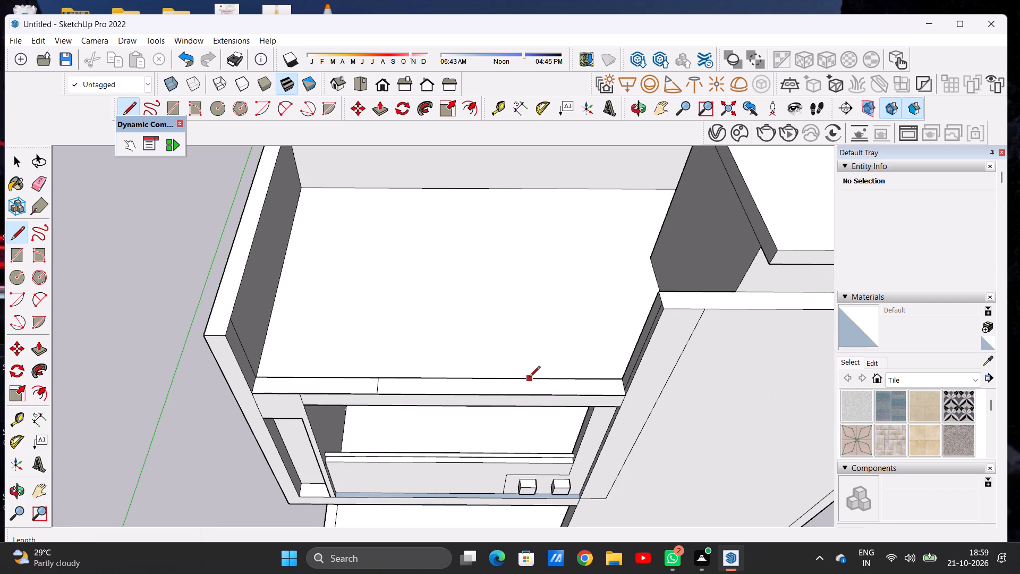
pyautogui.click(508, 380)
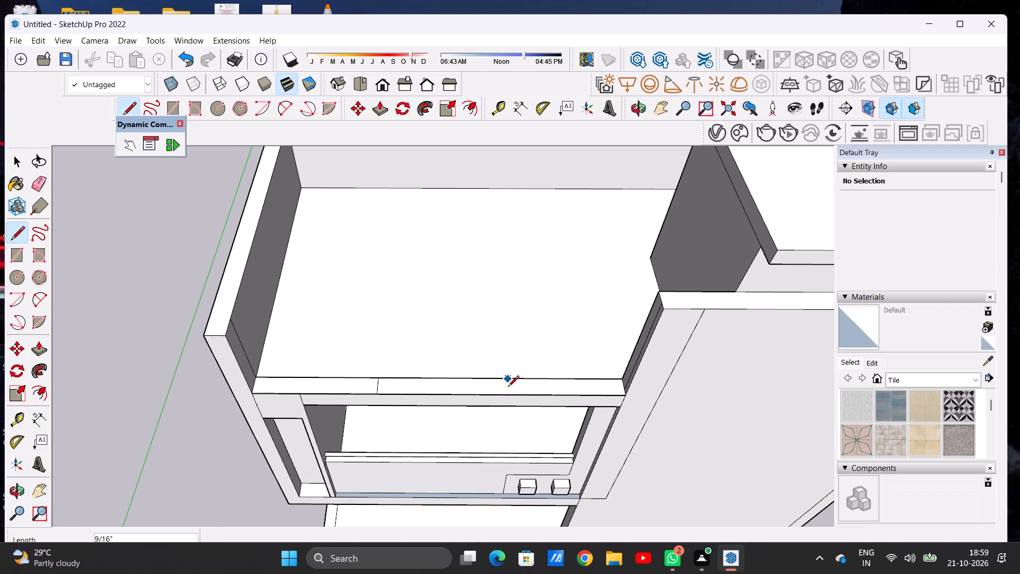
pyautogui.click(508, 392)
pyautogui.press('space')
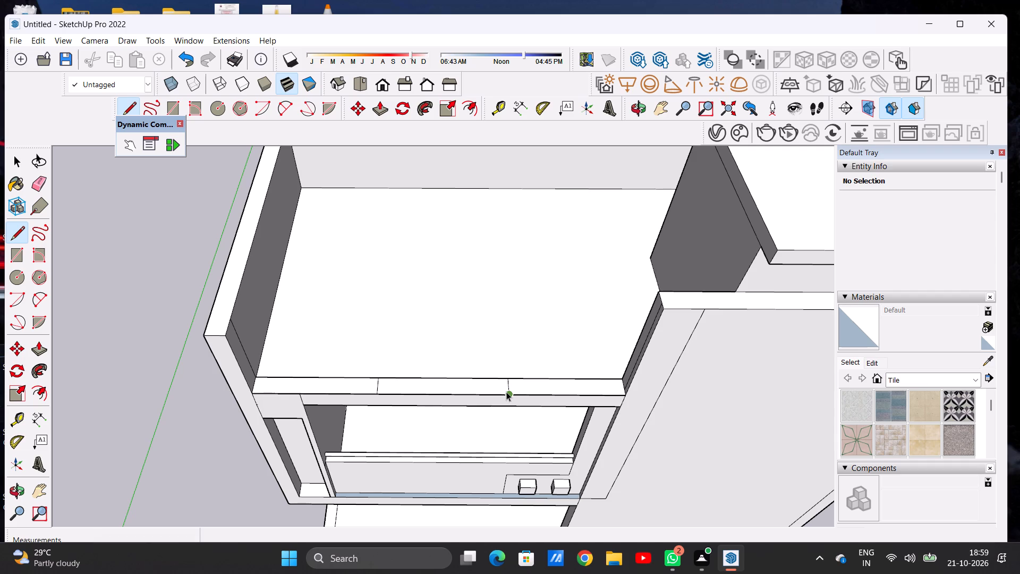
pyautogui.press('space')
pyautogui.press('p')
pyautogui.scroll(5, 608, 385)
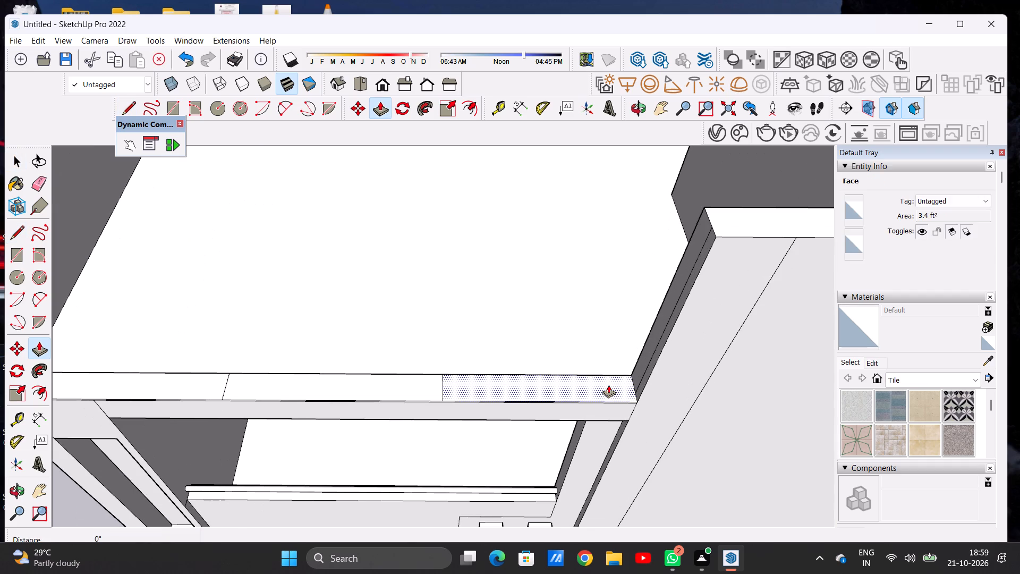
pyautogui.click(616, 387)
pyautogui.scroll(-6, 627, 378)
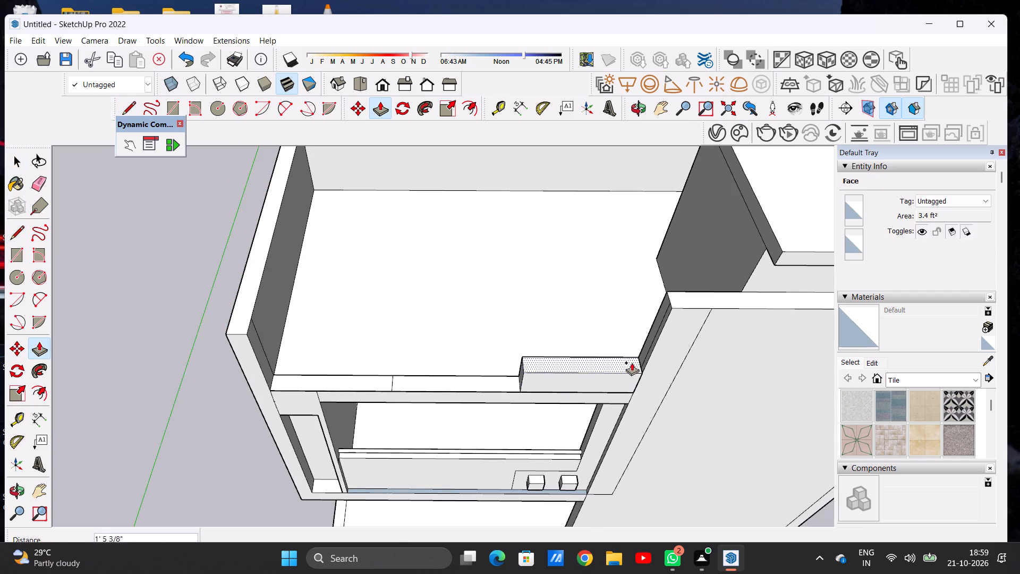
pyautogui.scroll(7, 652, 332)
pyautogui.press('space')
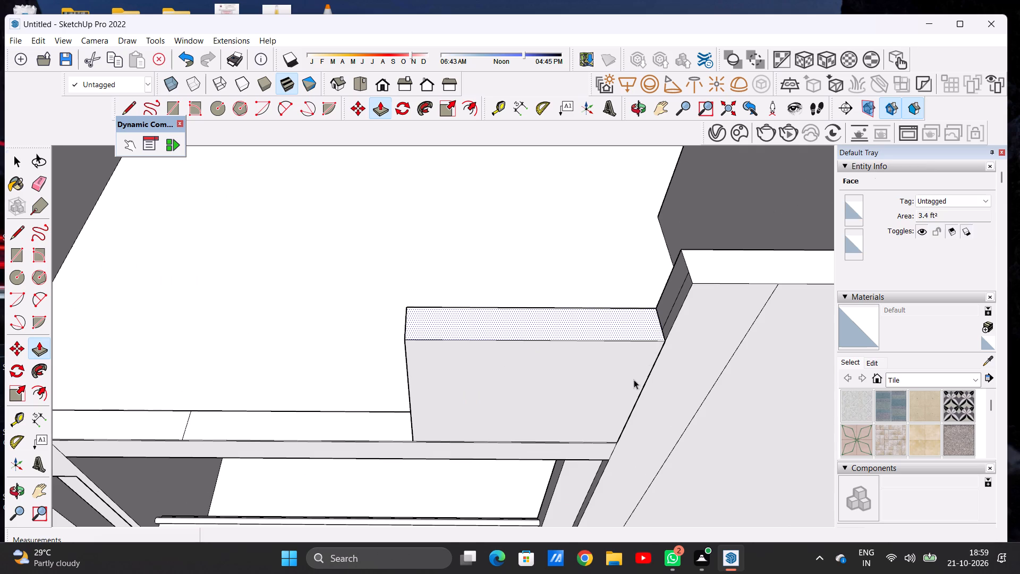
# Raise the front parapet section beside the tall block 3' 6 1/2".
pyautogui.press('p')
pyautogui.click(590, 423)
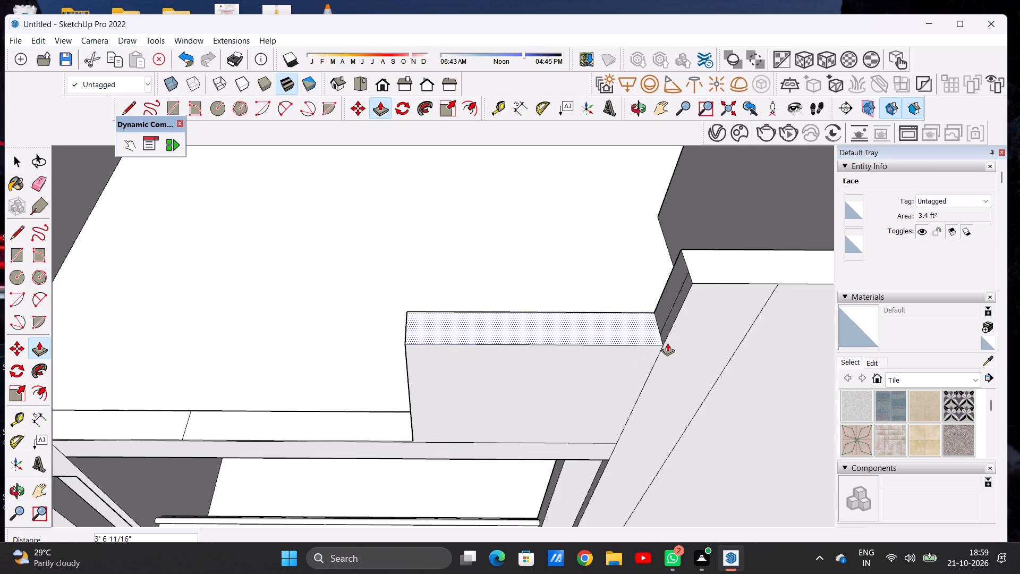
pyautogui.click(661, 339)
# Raise the front parapet section at the outer corner 3' 6 1/2", level with the other raised section, leaving the middle low.
pyautogui.scroll(-6, 512, 380)
pyautogui.scroll(-4, 566, 362)
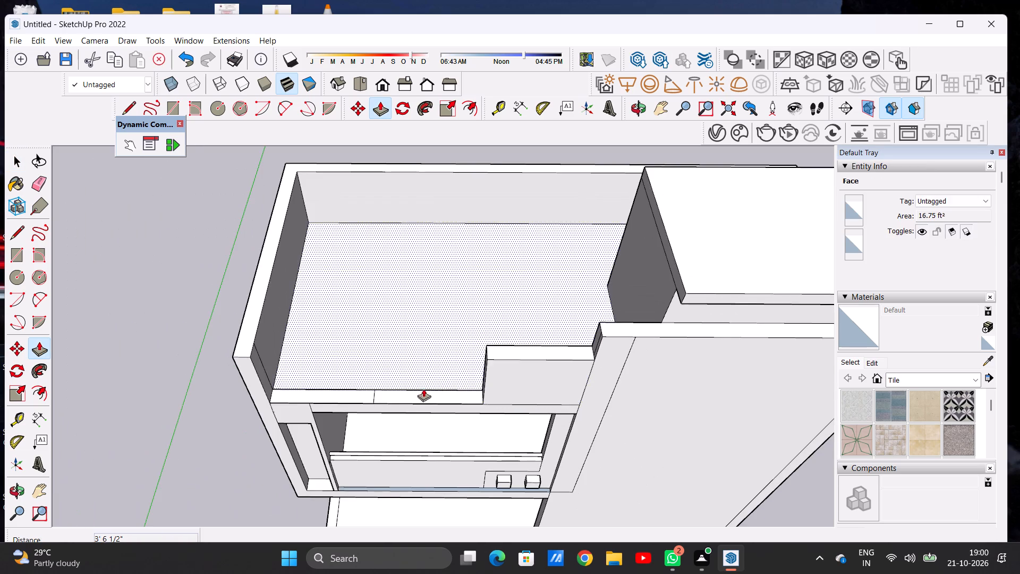
pyautogui.moveTo(406, 403); pyautogui.dragTo(463, 324, button='middle')
pyautogui.scroll(10, 385, 345)
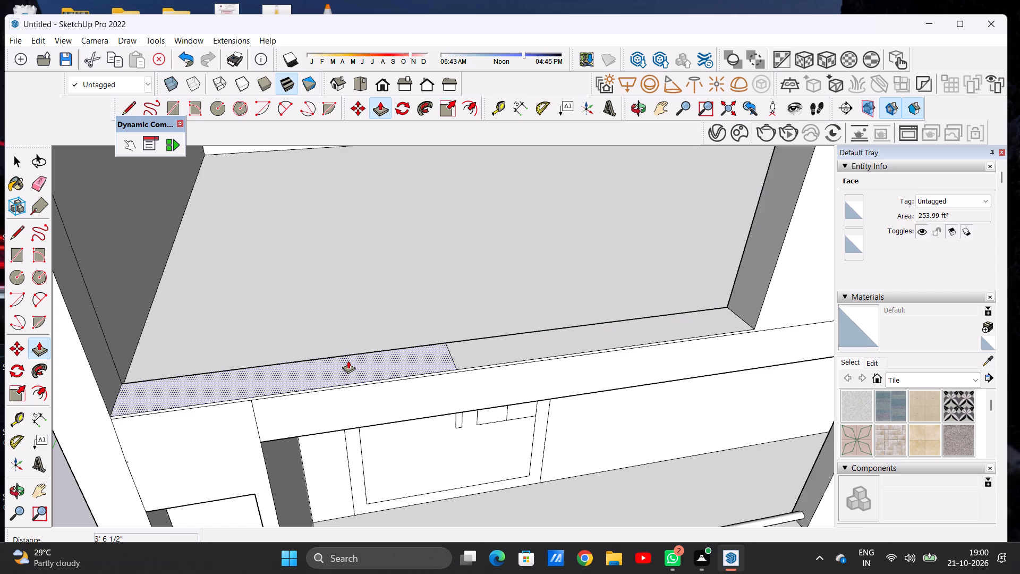
pyautogui.click(348, 363)
pyautogui.scroll(-7, 386, 318)
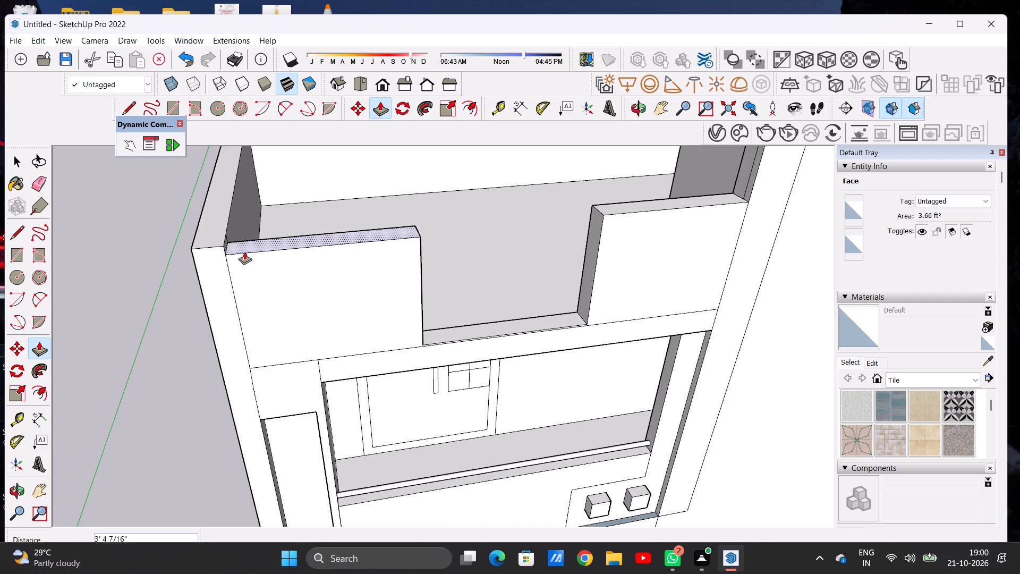
pyautogui.click(602, 216)
pyautogui.press('space')
pyautogui.scroll(-8, 479, 354)
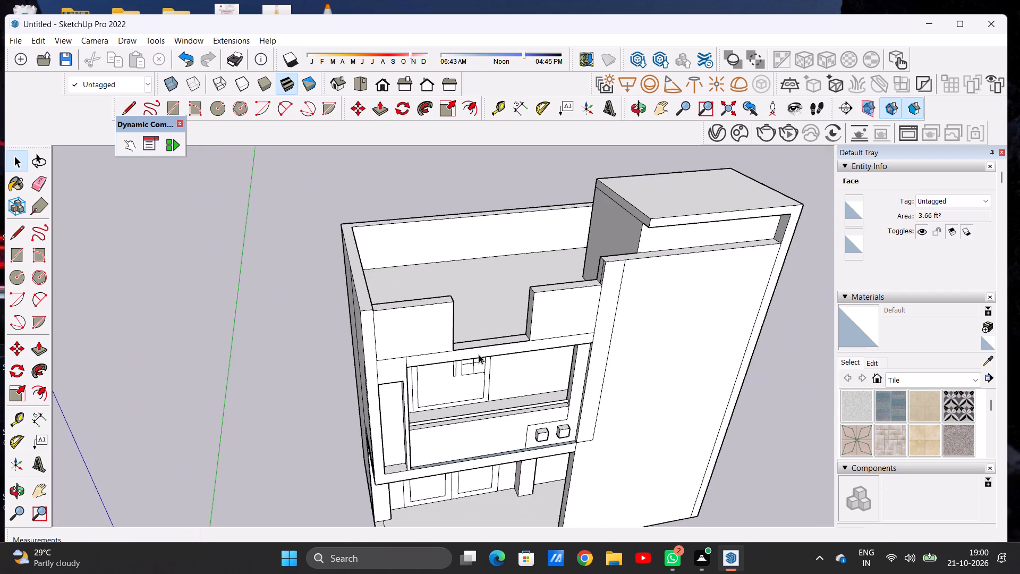
# Examine the raised front parapet sections and the central gap from the front and from above.
pyautogui.scroll(-1, 479, 354)
pyautogui.moveTo(424, 362); pyautogui.dragTo(354, 252, button='middle')
pyautogui.scroll(5, 337, 249)
pyautogui.moveTo(341, 242); pyautogui.dragTo(342, 257, button='middle')
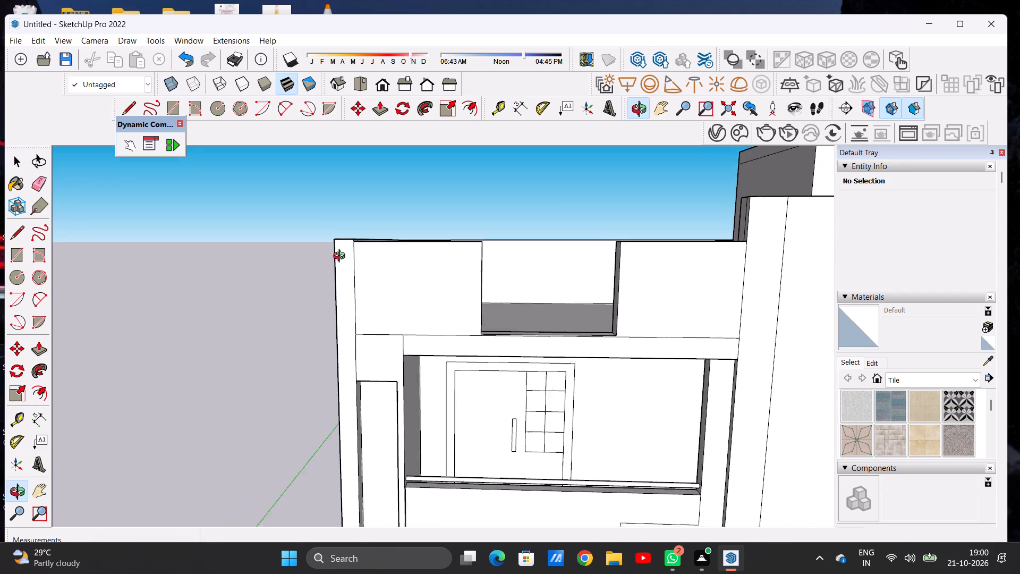
pyautogui.moveTo(342, 257); pyautogui.dragTo(353, 293, button='middle')
pyautogui.scroll(-9, 353, 293)
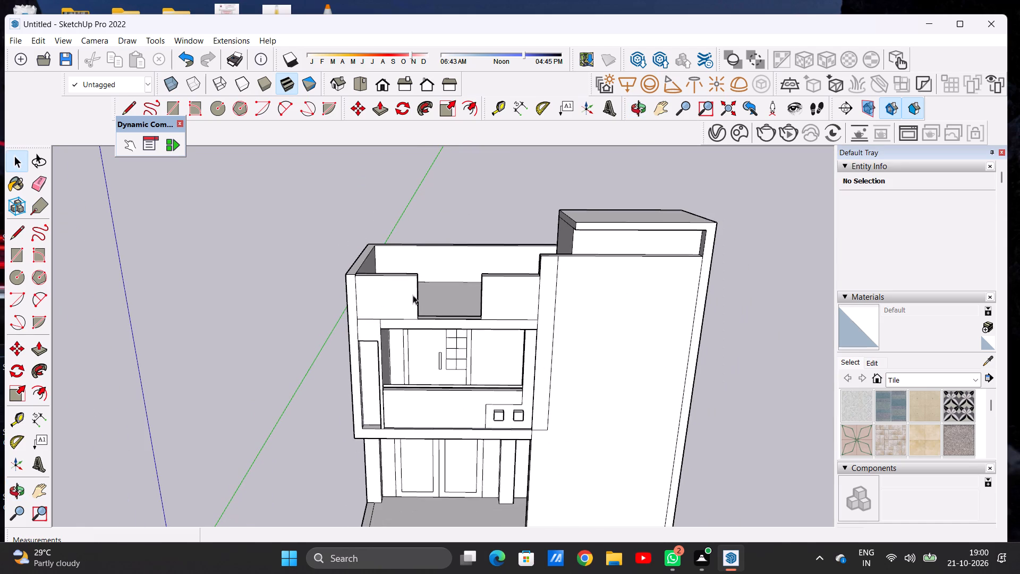
pyautogui.moveTo(426, 306); pyautogui.dragTo(438, 397, button='middle')
pyautogui.scroll(2, 445, 356)
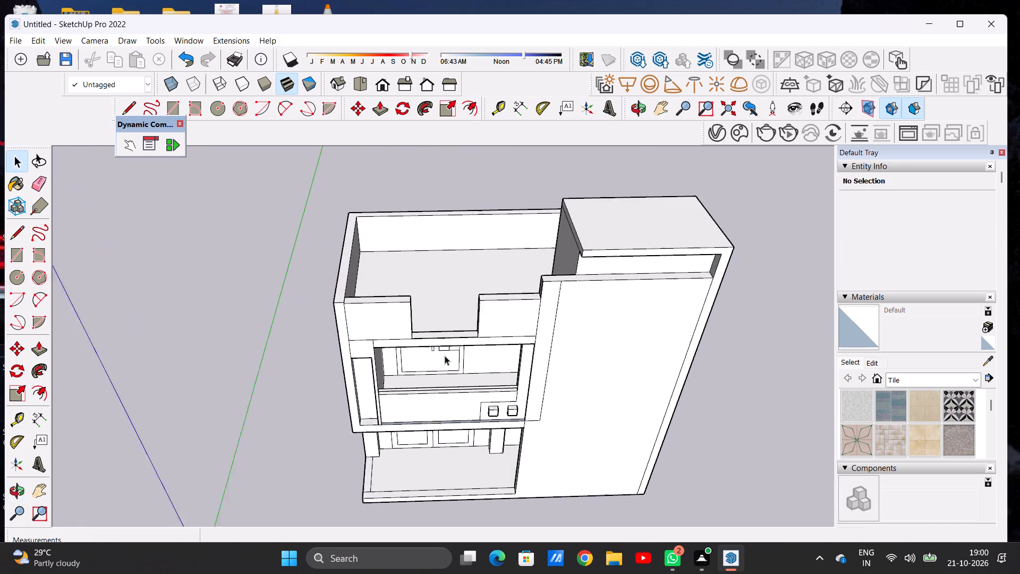
# Draw a circle of about 2 5/16" radius on the low parapet top in the central gap, near the outer-corner section.
pyautogui.scroll(4, 445, 356)
pyautogui.moveTo(445, 298); pyautogui.dragTo(440, 333, button='middle')
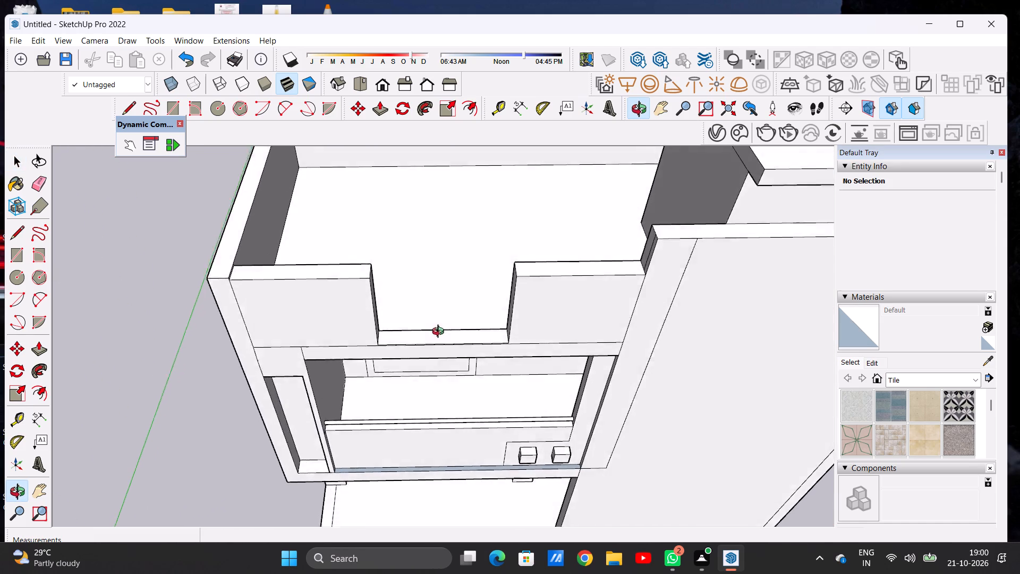
pyautogui.moveTo(440, 333); pyautogui.dragTo(451, 371, button='middle')
pyautogui.moveTo(438, 365); pyautogui.dragTo(406, 389, button='middle')
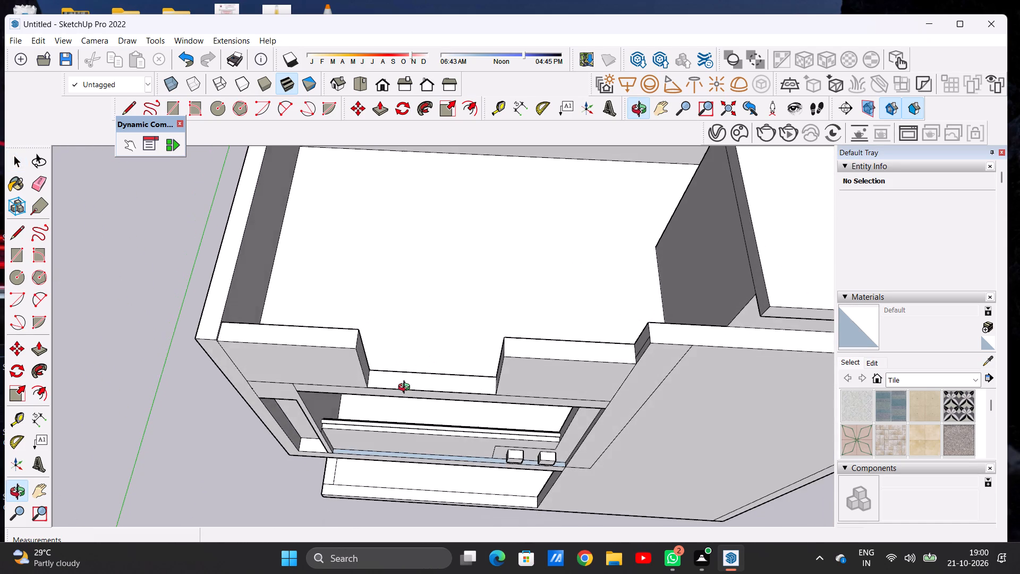
pyautogui.moveTo(406, 389); pyautogui.dragTo(428, 383, button='middle')
pyautogui.scroll(1, 429, 390)
pyautogui.scroll(4, 457, 455)
pyautogui.scroll(-1, 457, 476)
pyautogui.scroll(1, 456, 477)
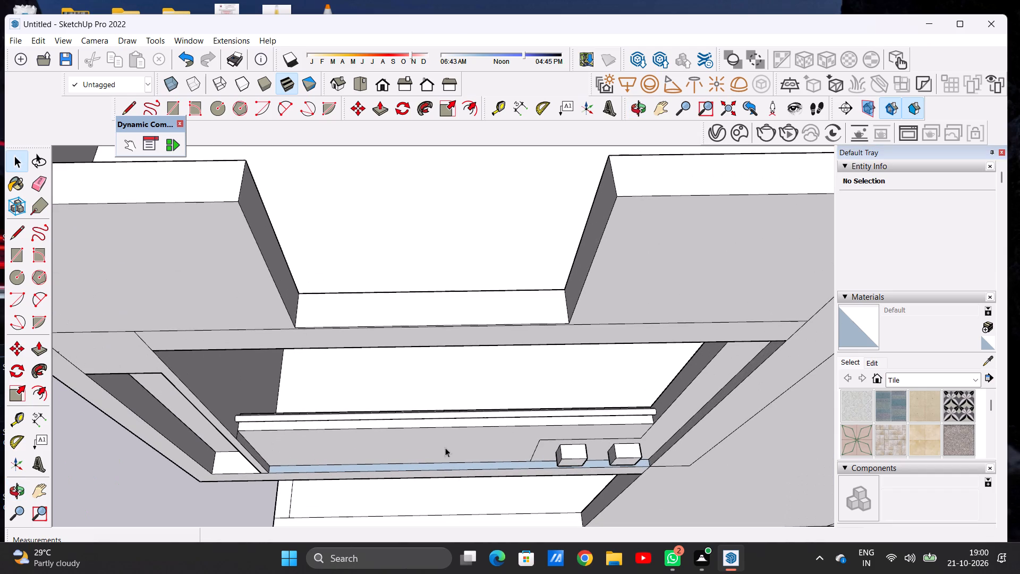
pyautogui.moveTo(435, 365); pyautogui.dragTo(435, 394, button='middle')
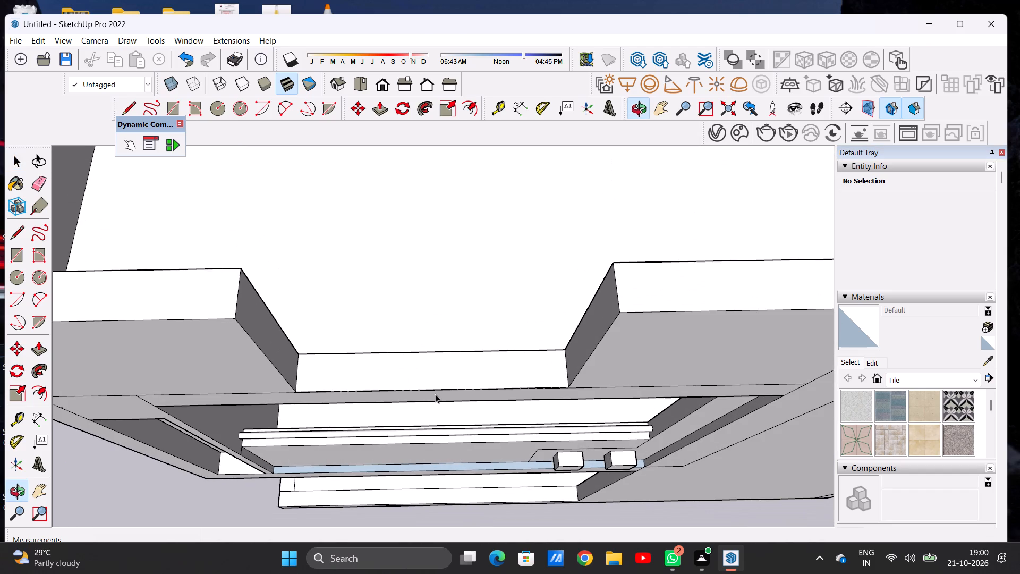
pyautogui.press('c')
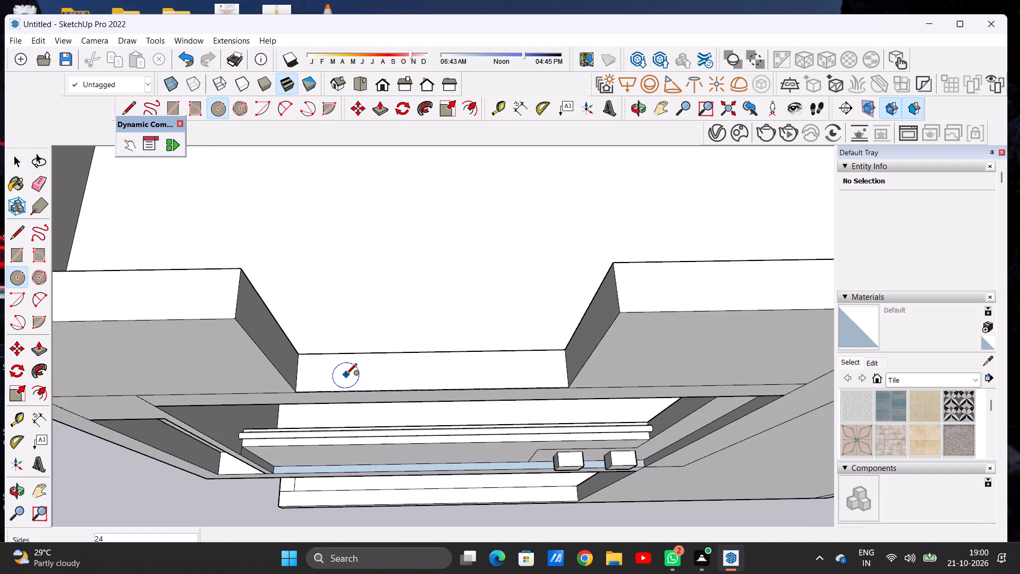
pyautogui.click(348, 372)
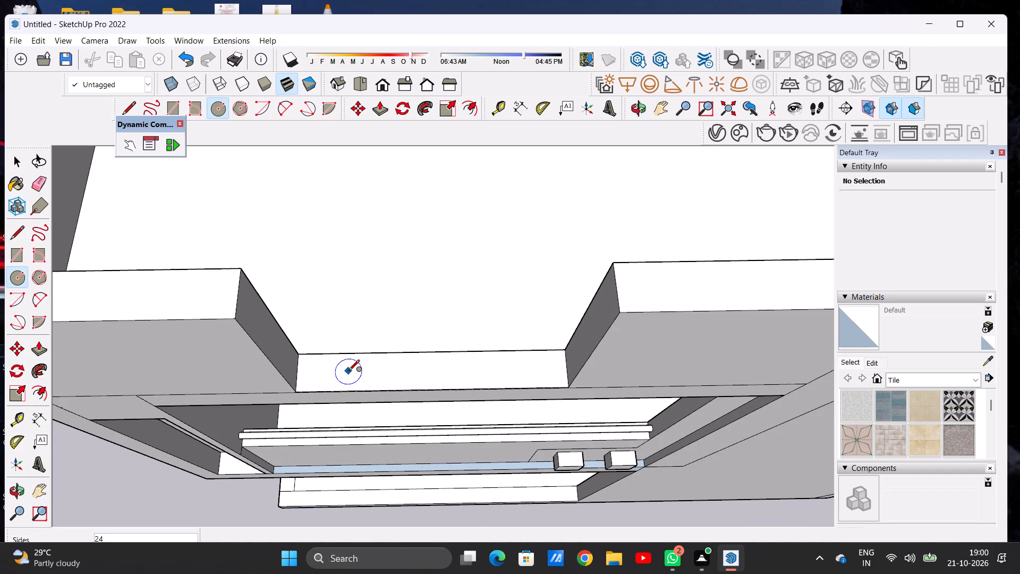
pyautogui.click(350, 362)
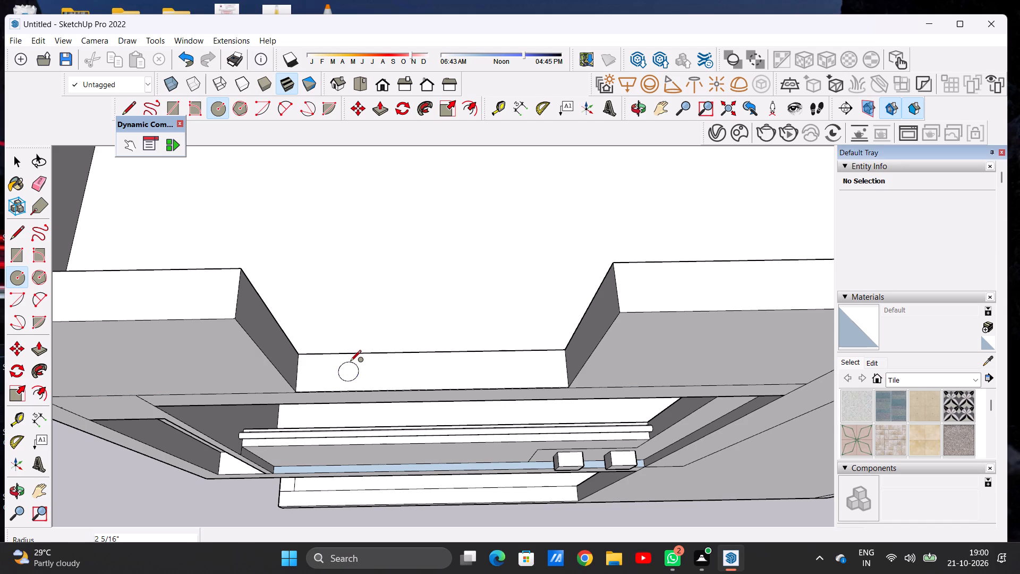
pyautogui.press('space')
# Copy the circle about 2' 8" along the low parapet top toward the tall block.
pyautogui.doubleClick(352, 374)
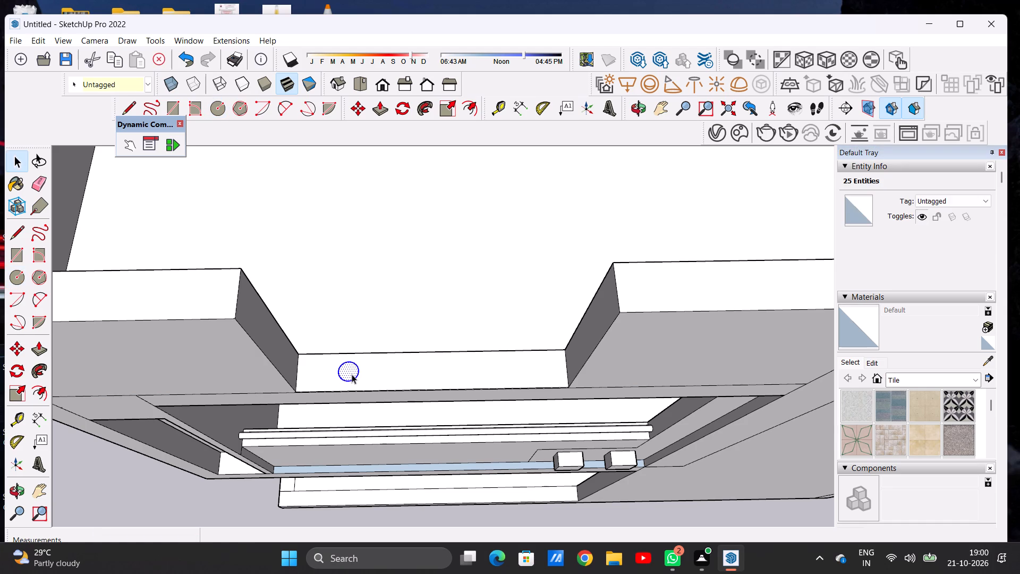
pyautogui.press('m')
pyautogui.click(358, 377)
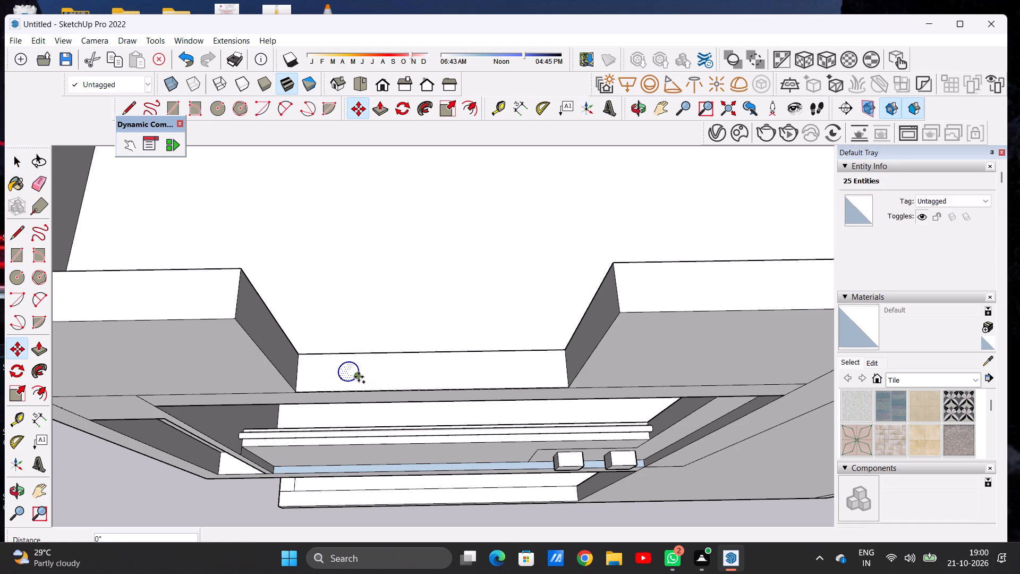
pyautogui.click(503, 373)
pyautogui.press('space')
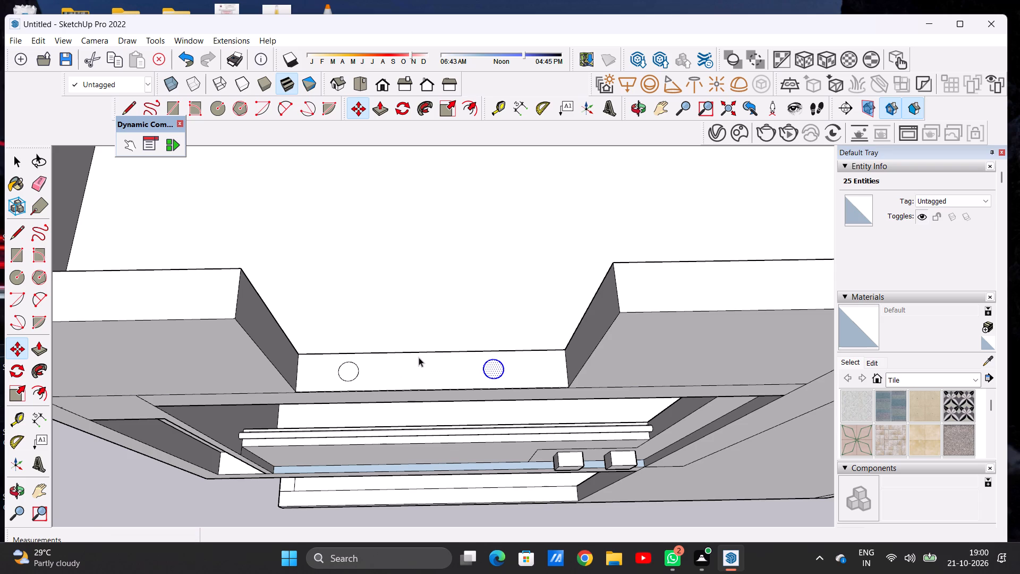
# Draw a circle of about 1 11/16" radius near the top of the gap's side face, on the parapet section beside the tall block.
pyautogui.scroll(-5, 438, 425)
pyautogui.moveTo(458, 442); pyautogui.dragTo(500, 342, button='middle')
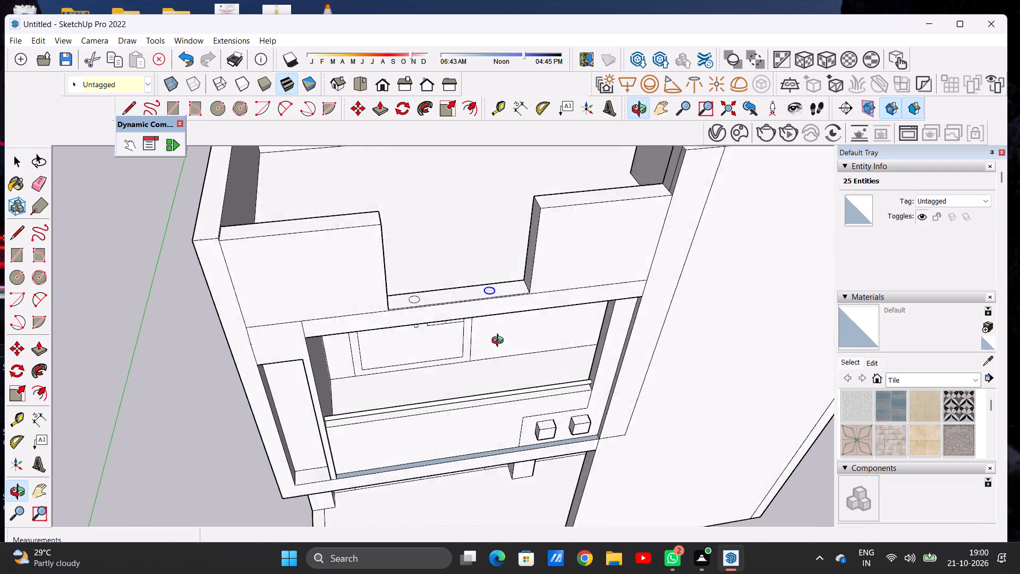
pyautogui.moveTo(500, 342); pyautogui.dragTo(501, 346, button='middle')
pyautogui.click(208, 425)
pyautogui.scroll(-7, 308, 452)
pyautogui.moveTo(398, 450); pyautogui.dragTo(420, 338, button='middle')
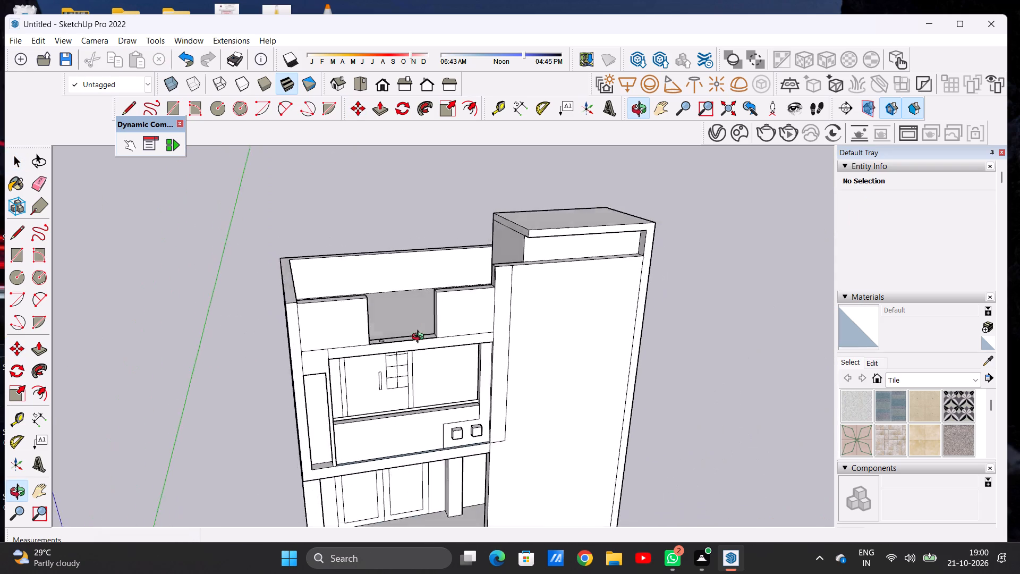
pyautogui.moveTo(420, 338); pyautogui.dragTo(497, 316, button='middle')
pyautogui.scroll(7, 479, 303)
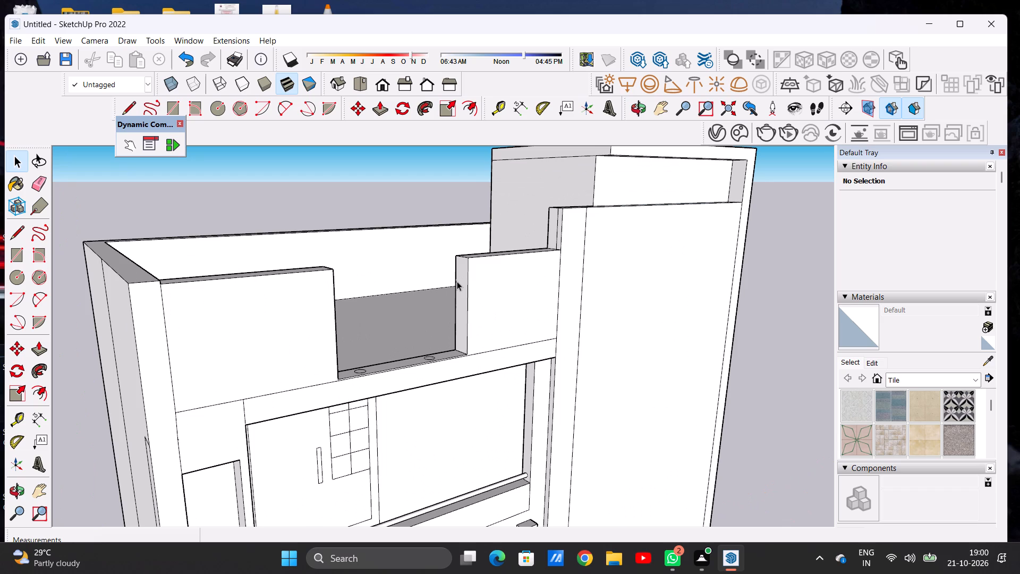
pyautogui.press('c')
pyautogui.scroll(12, 457, 281)
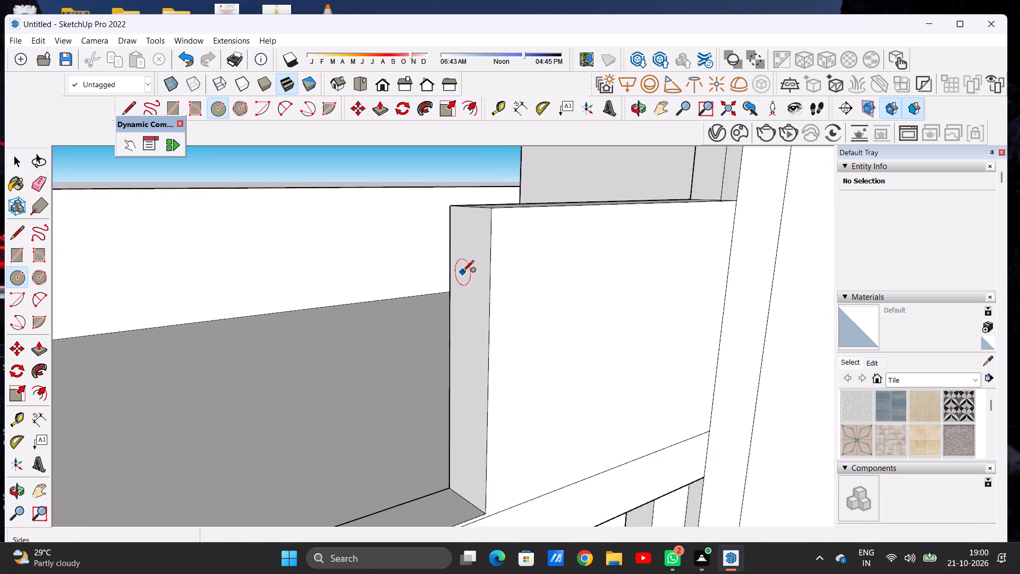
pyautogui.click(467, 238)
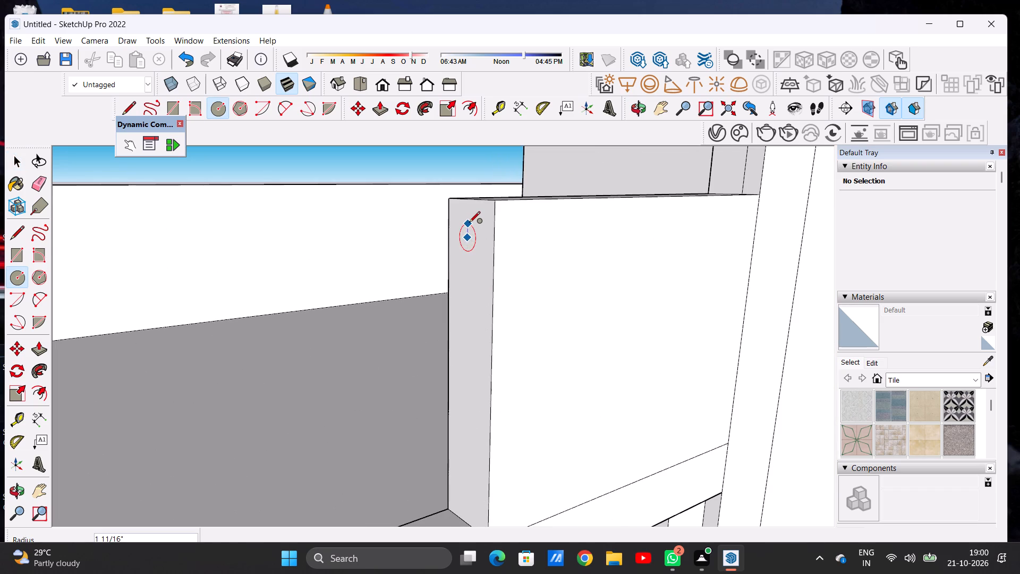
pyautogui.click(469, 223)
pyautogui.press('space')
# Copy the side-face circle about 1' 9" straight down the same face.
pyautogui.doubleClick(469, 240)
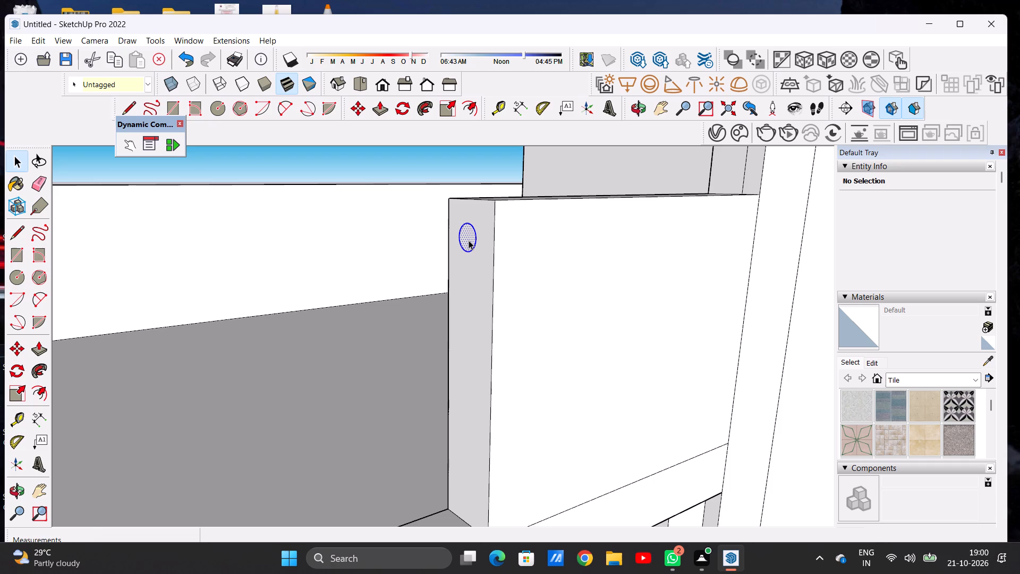
pyautogui.press('m')
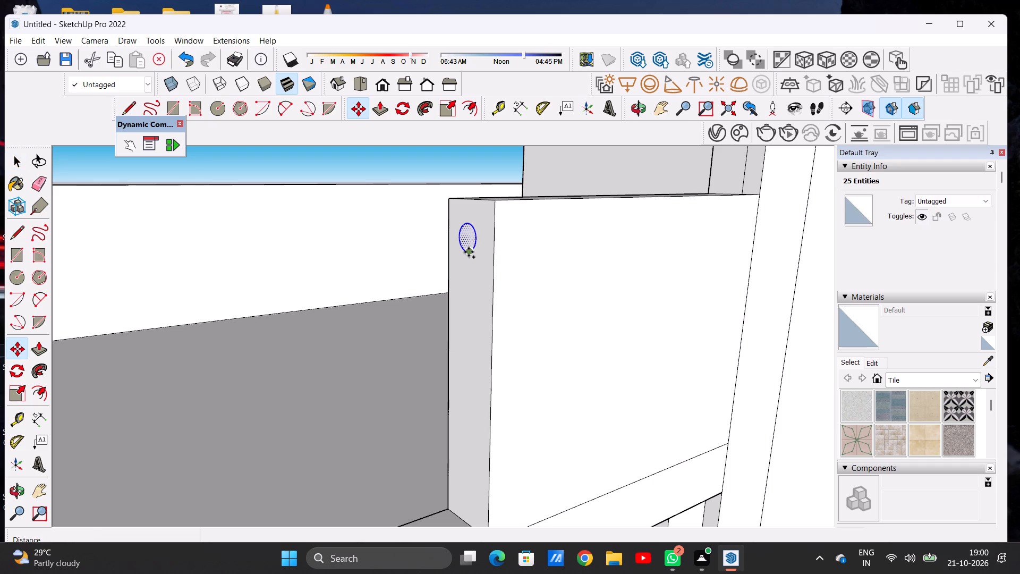
pyautogui.click(469, 252)
pyautogui.scroll(-13, 475, 301)
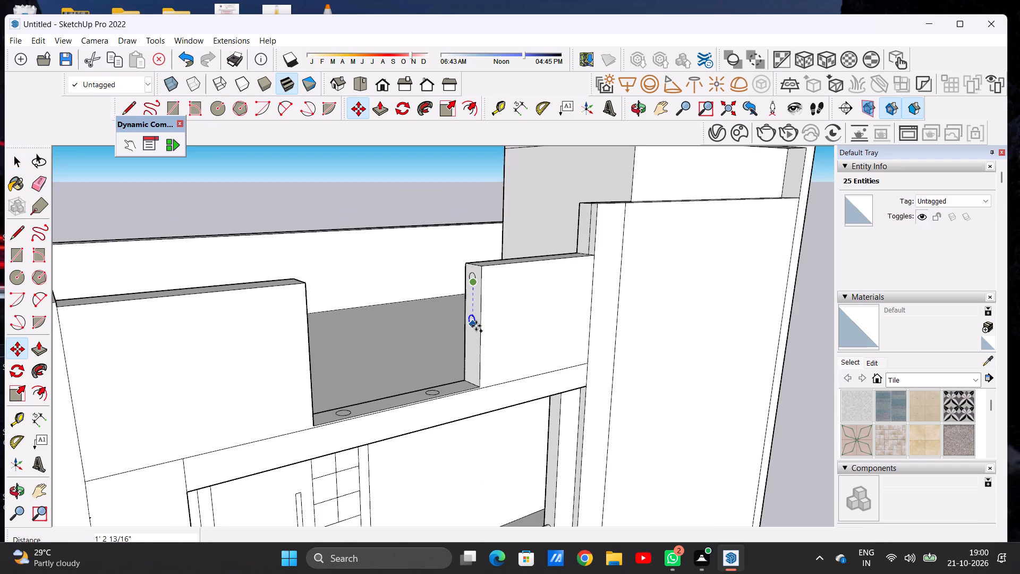
pyautogui.scroll(4, 478, 332)
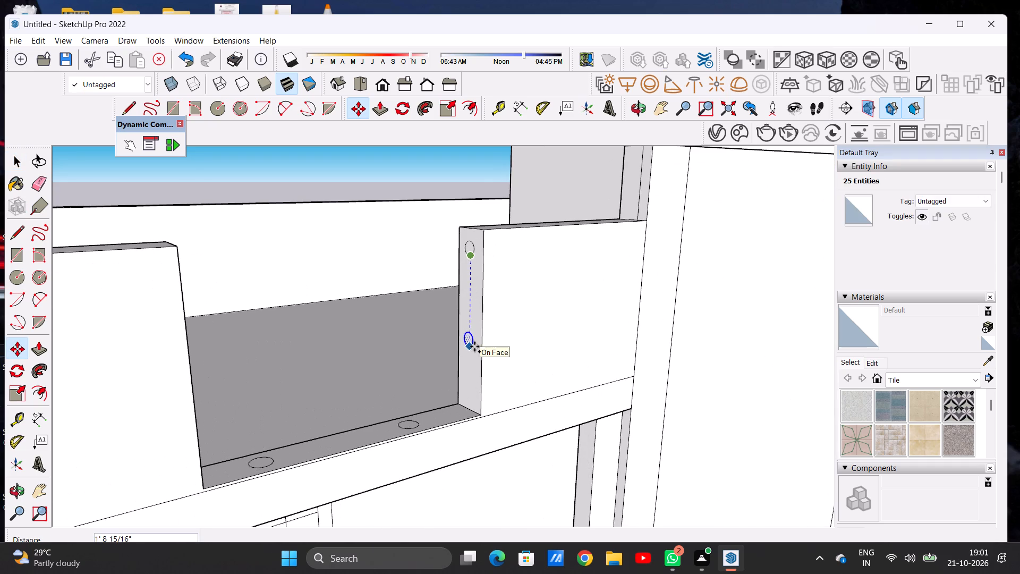
pyautogui.click(474, 347)
pyautogui.press('space')
pyautogui.scroll(-13, 465, 314)
pyautogui.scroll(1, 462, 306)
pyautogui.scroll(-3, 462, 306)
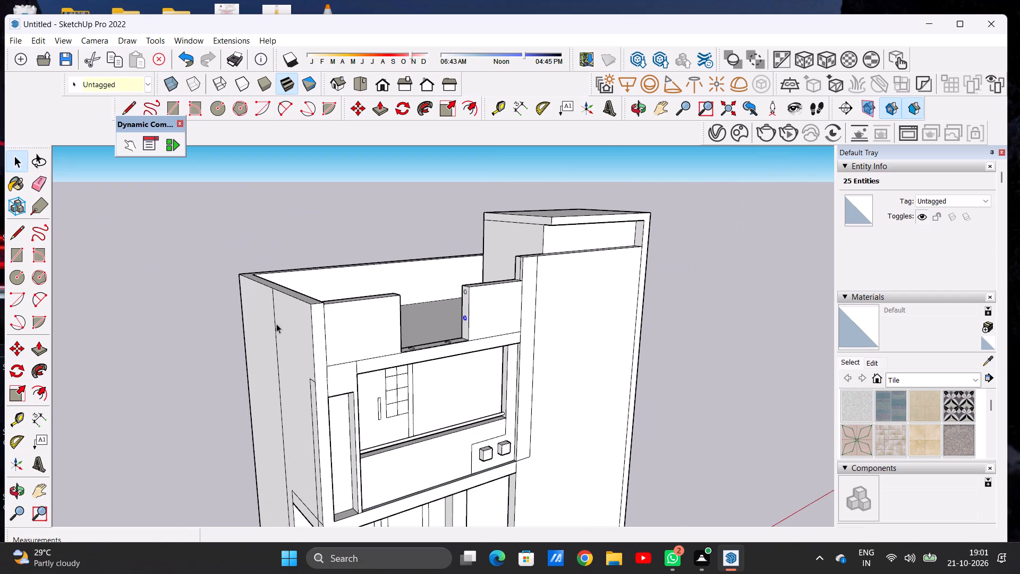
pyautogui.click(235, 340)
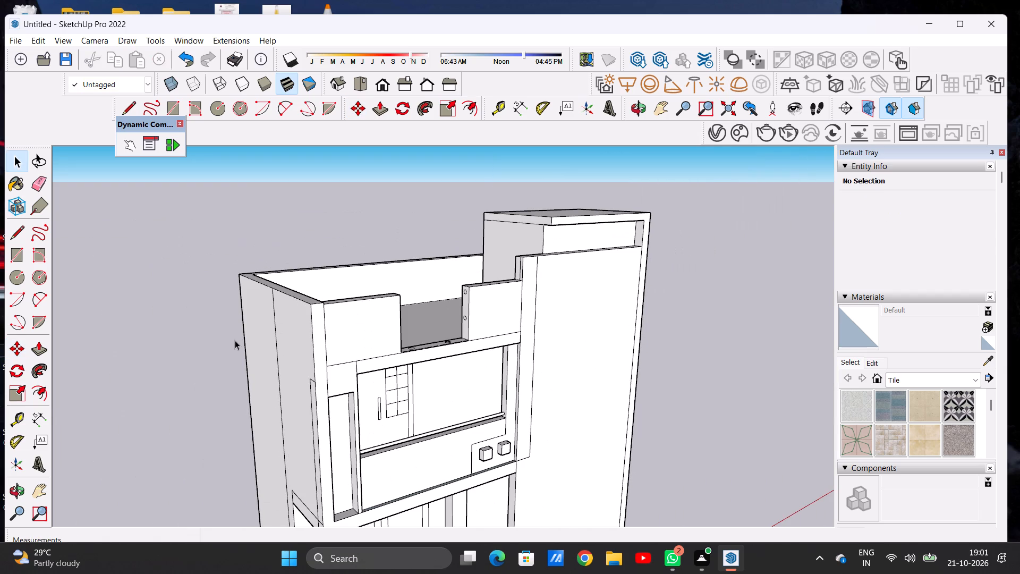
# Examine the whole building, and the parapet gap with the circles on its low top and side face.
pyautogui.scroll(-3, 252, 344)
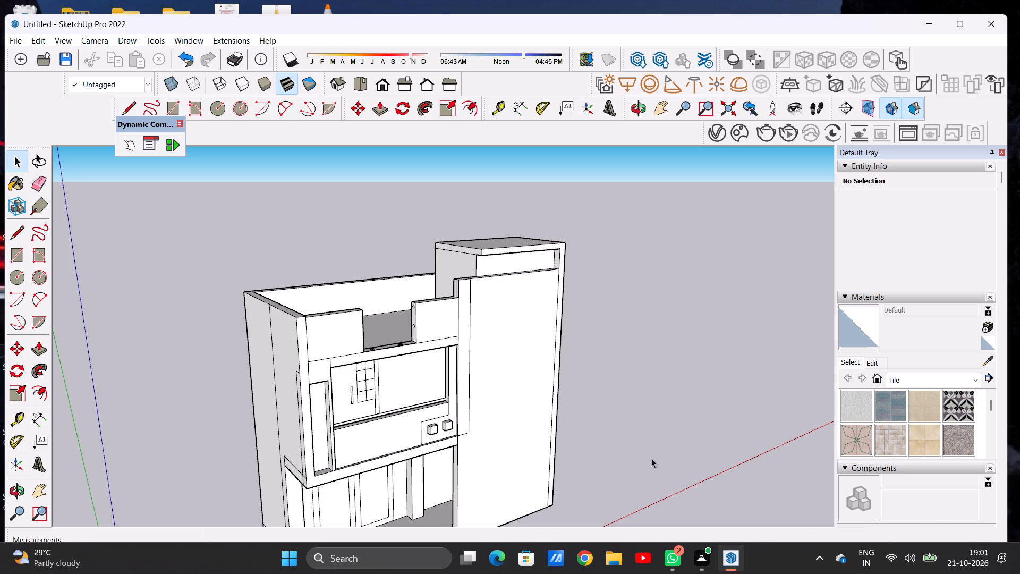
pyautogui.scroll(-11, 283, 267)
pyautogui.moveTo(496, 290); pyautogui.dragTo(382, 291, button='middle')
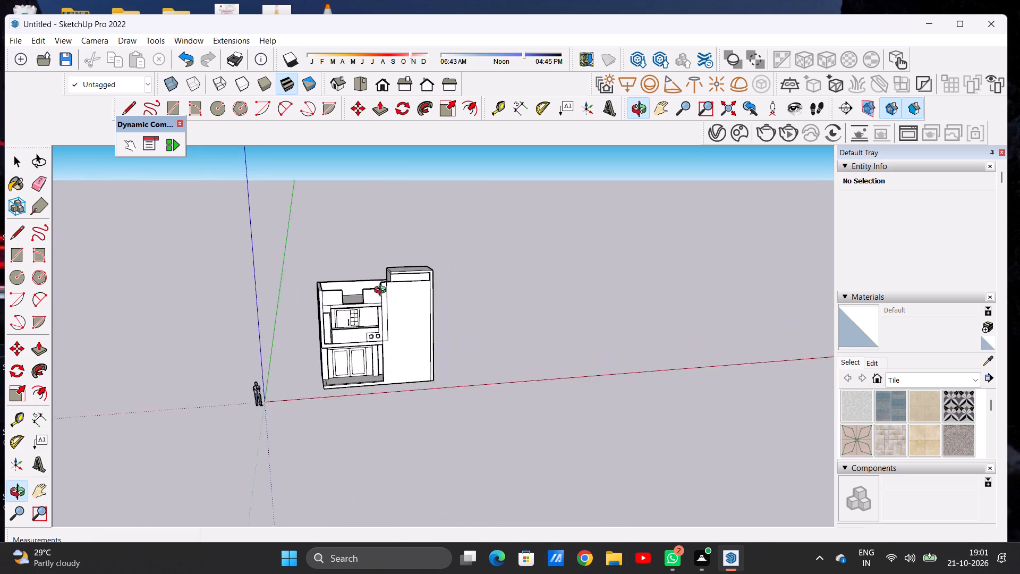
pyautogui.moveTo(382, 291); pyautogui.dragTo(394, 277, button='middle')
pyautogui.scroll(6, 345, 320)
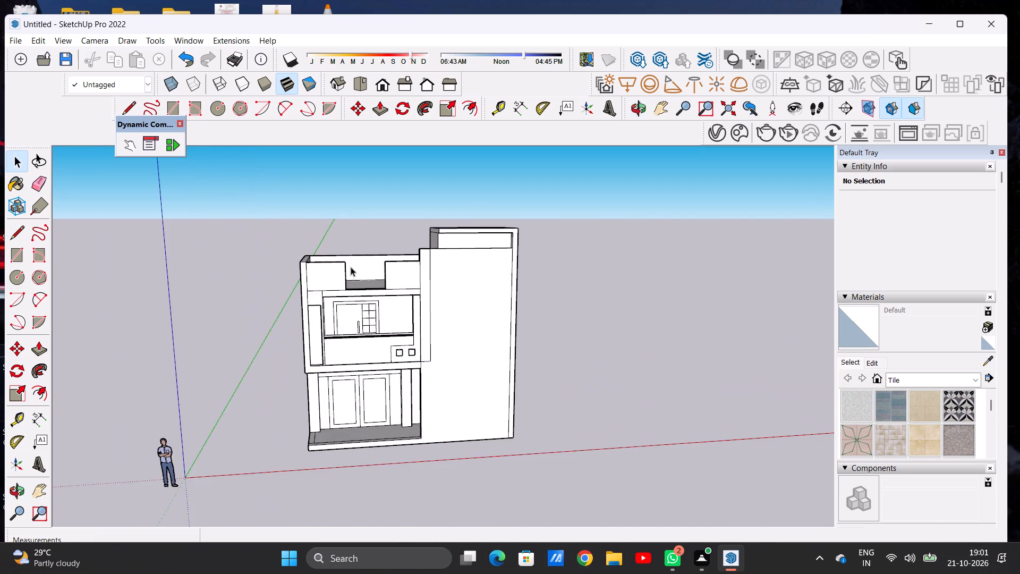
pyautogui.scroll(8, 351, 267)
pyautogui.moveTo(364, 327); pyautogui.dragTo(328, 442, button='middle')
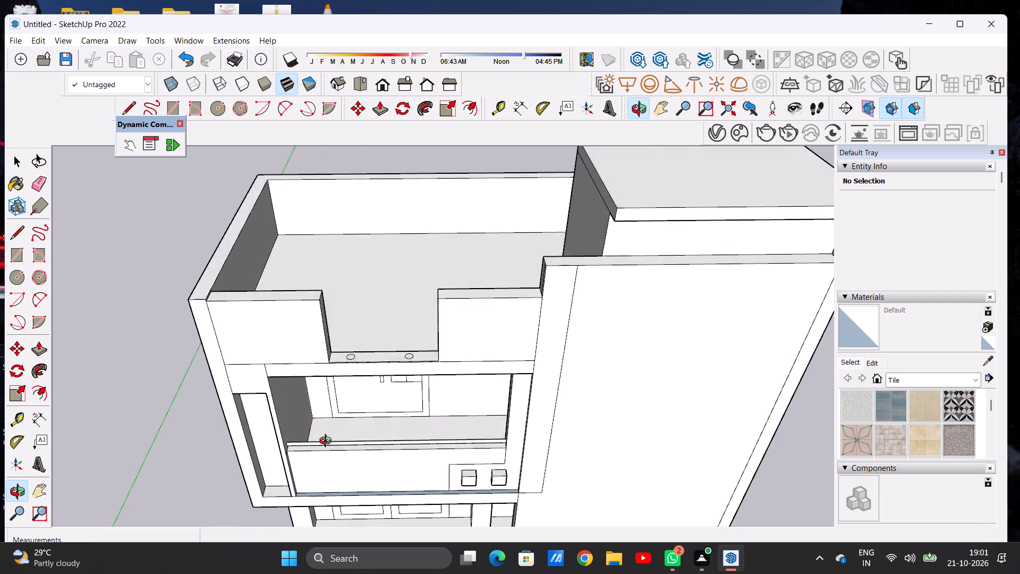
pyautogui.moveTo(328, 442); pyautogui.dragTo(486, 421, button='middle')
pyautogui.scroll(7, 466, 354)
pyautogui.moveTo(467, 361); pyautogui.dragTo(467, 360, button='middle')
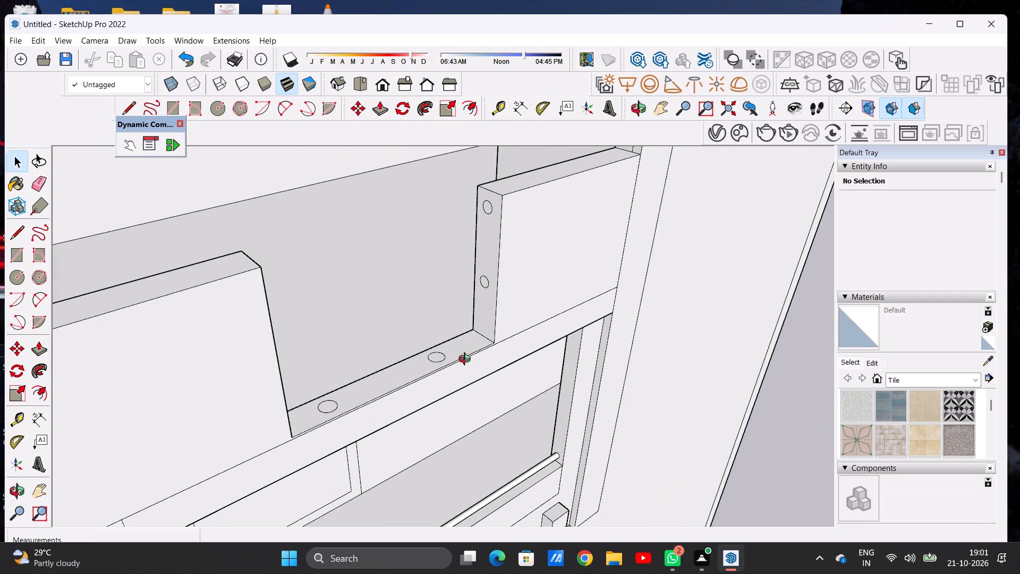
pyautogui.moveTo(467, 360); pyautogui.dragTo(450, 386, button='middle')
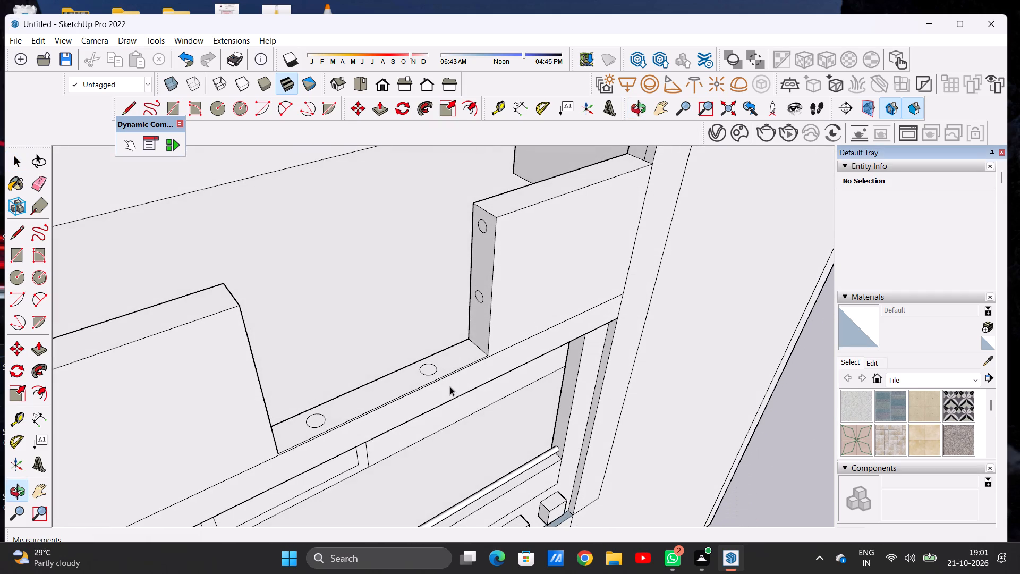
pyautogui.scroll(-3, 450, 386)
pyautogui.moveTo(424, 383); pyautogui.dragTo(312, 395, button='middle')
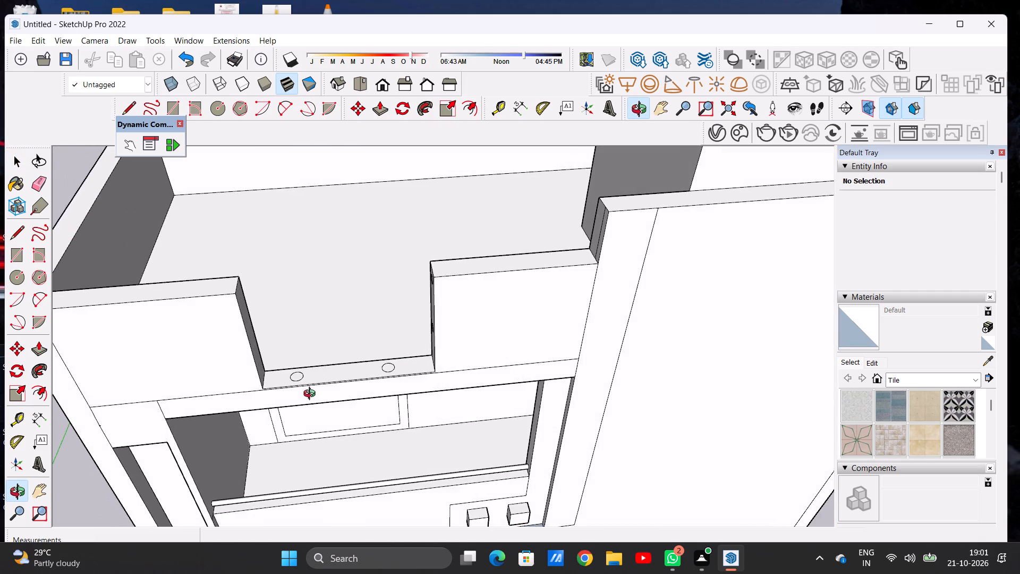
pyautogui.moveTo(312, 395); pyautogui.dragTo(476, 354, button='middle')
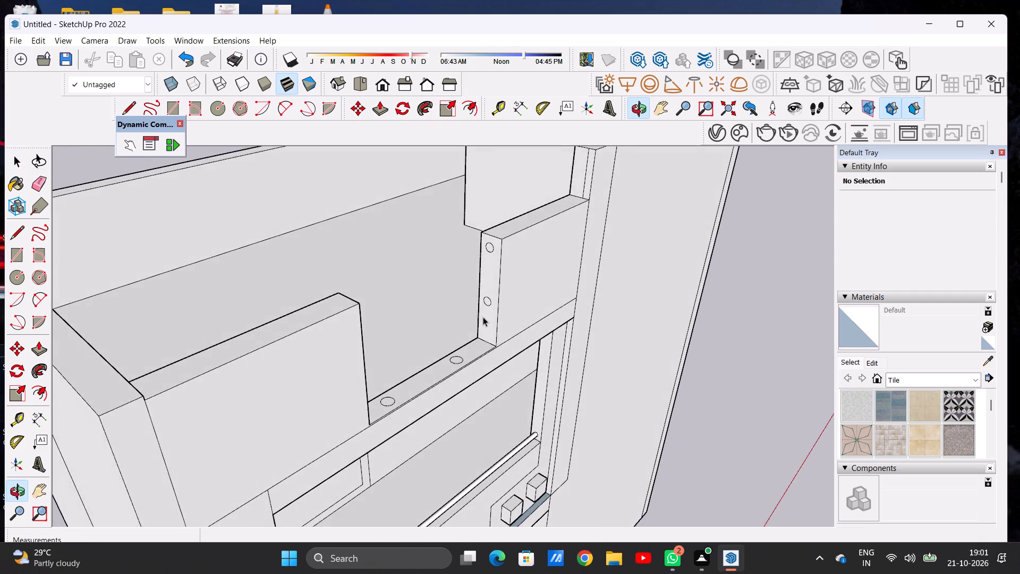
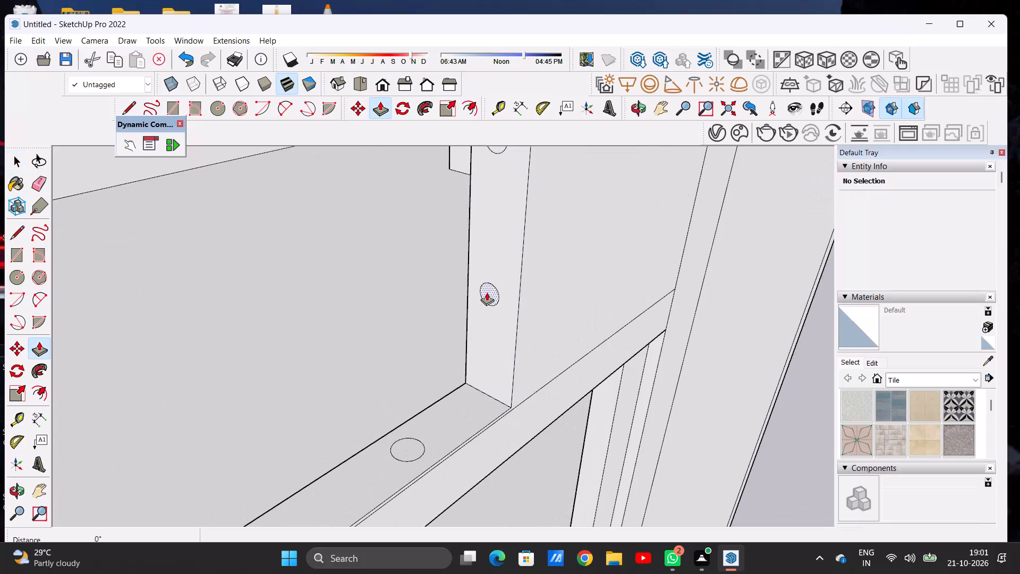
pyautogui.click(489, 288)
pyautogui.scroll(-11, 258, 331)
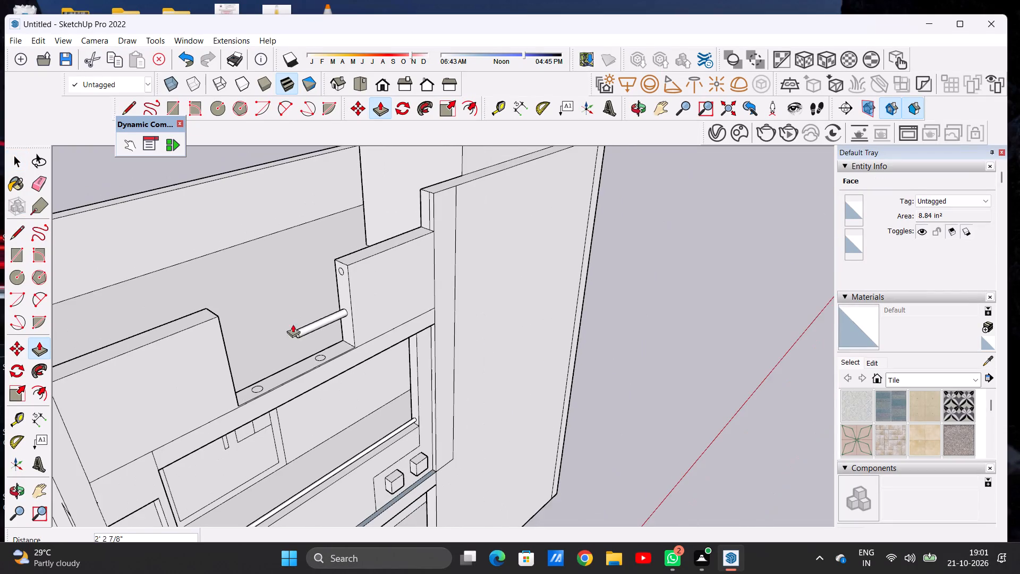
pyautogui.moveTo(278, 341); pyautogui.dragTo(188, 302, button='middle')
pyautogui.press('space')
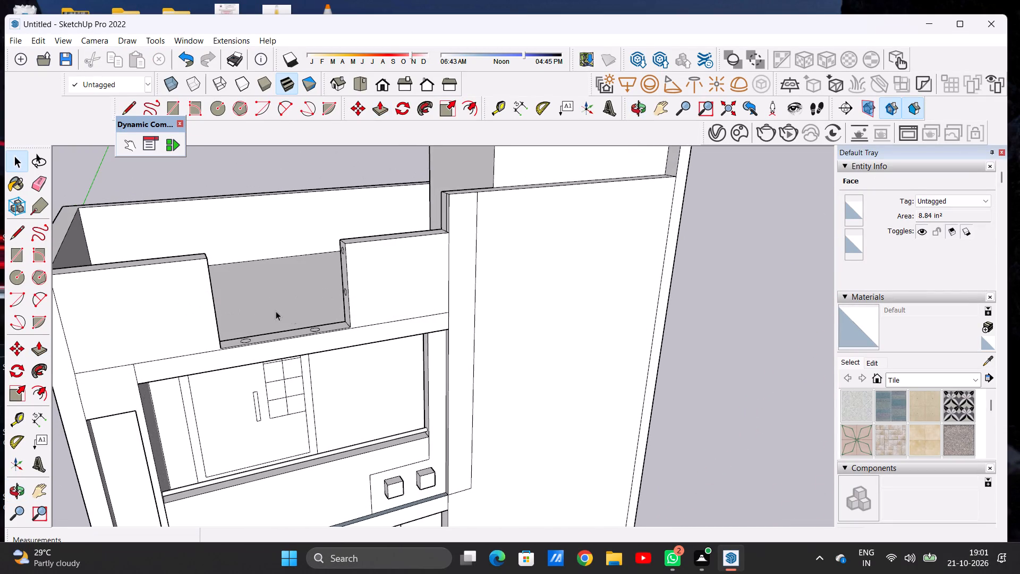
# Delete the left-hand circle on the sill of the upper balcony's parapet opening, including its face and outline.
pyautogui.scroll(-1, 372, 316)
pyautogui.moveTo(370, 318); pyautogui.dragTo(313, 420, button='middle')
pyautogui.scroll(5, 311, 325)
pyautogui.scroll(-16, 581, 311)
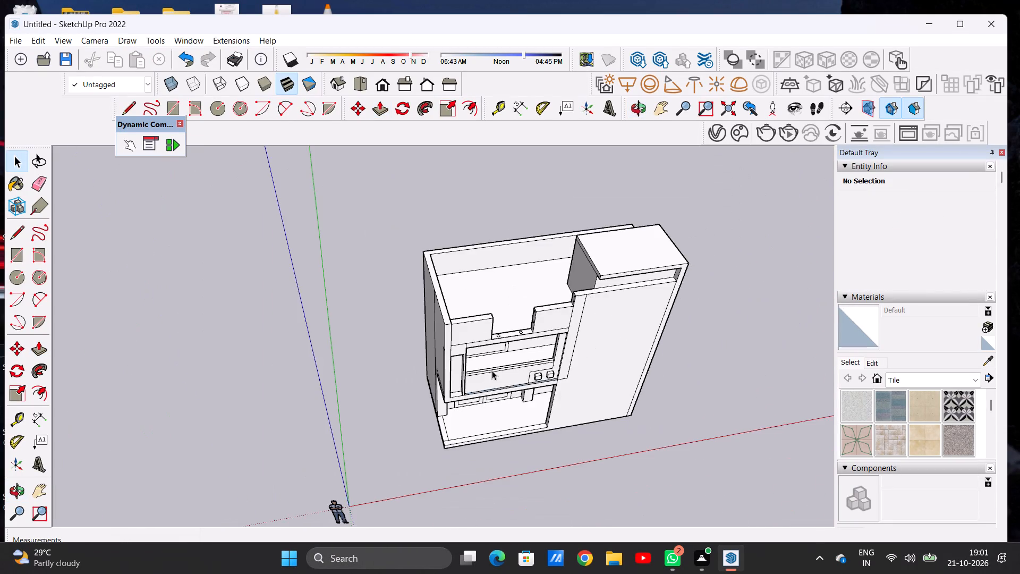
pyautogui.moveTo(369, 391); pyautogui.dragTo(267, 373, button='middle')
pyautogui.scroll(8, 563, 359)
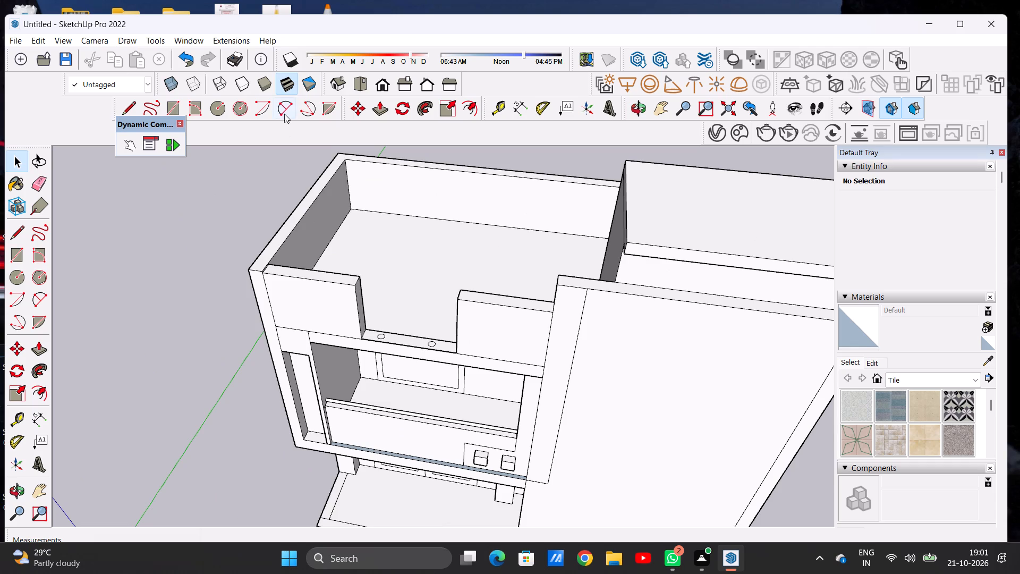
pyautogui.click(353, 83)
pyautogui.scroll(-4, 334, 343)
pyautogui.scroll(6, 330, 461)
pyautogui.moveTo(338, 453); pyautogui.dragTo(335, 449, button='middle')
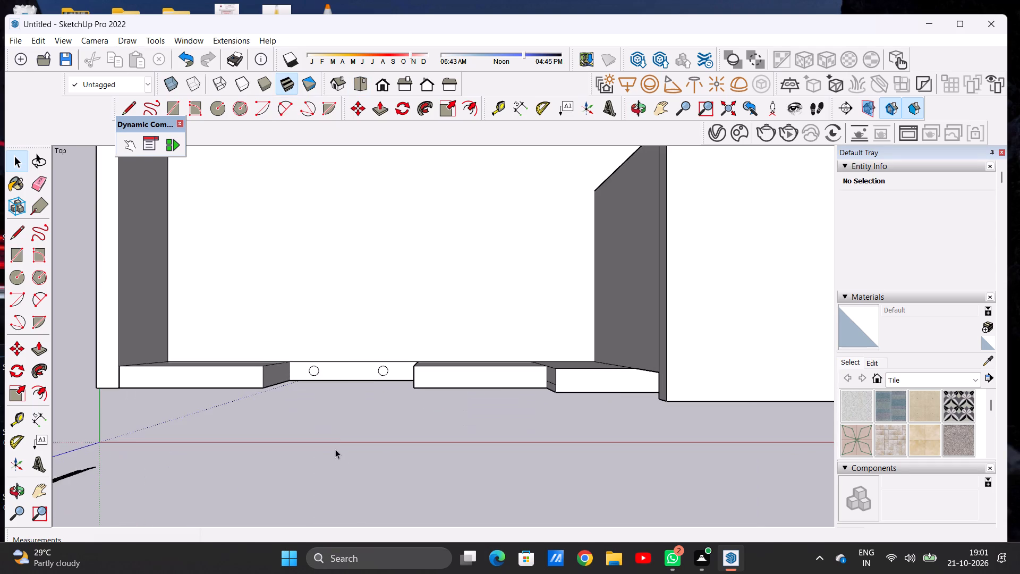
pyautogui.moveTo(335, 449); pyautogui.dragTo(351, 315, button='middle')
pyautogui.scroll(5, 352, 246)
pyautogui.scroll(3, 351, 299)
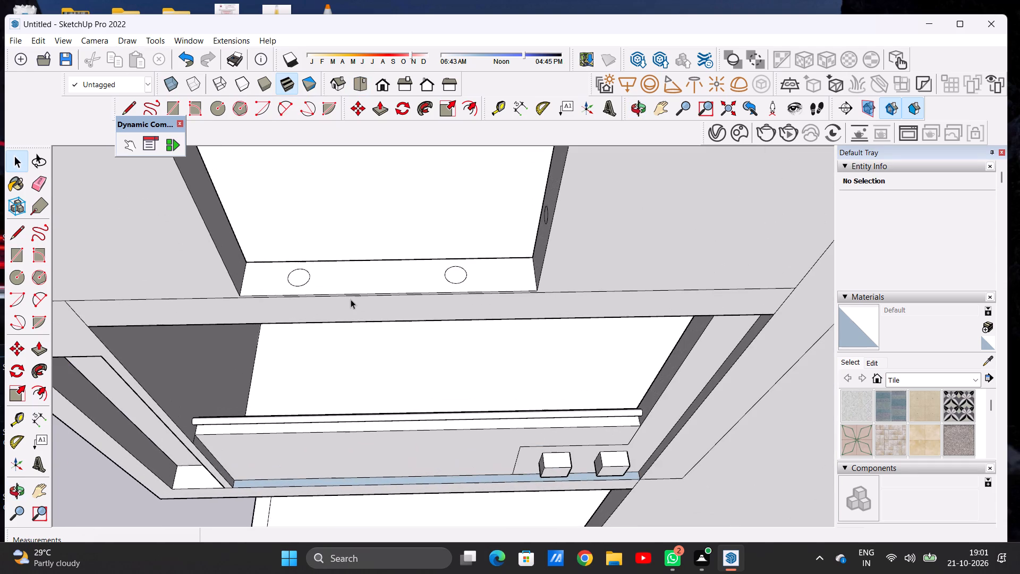
pyautogui.scroll(4, 323, 291)
pyautogui.doubleClick(288, 275)
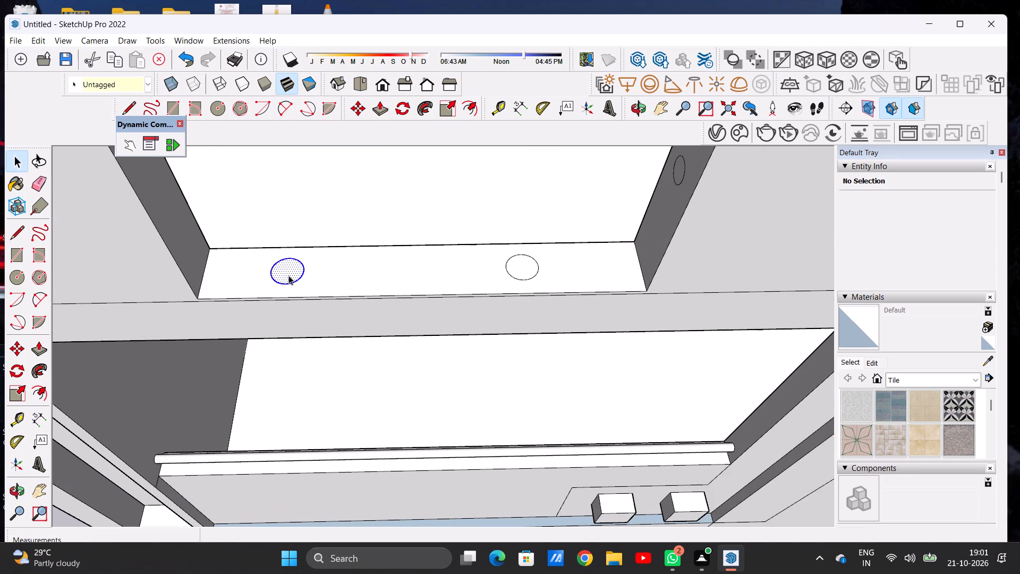
pyautogui.press('Delete')
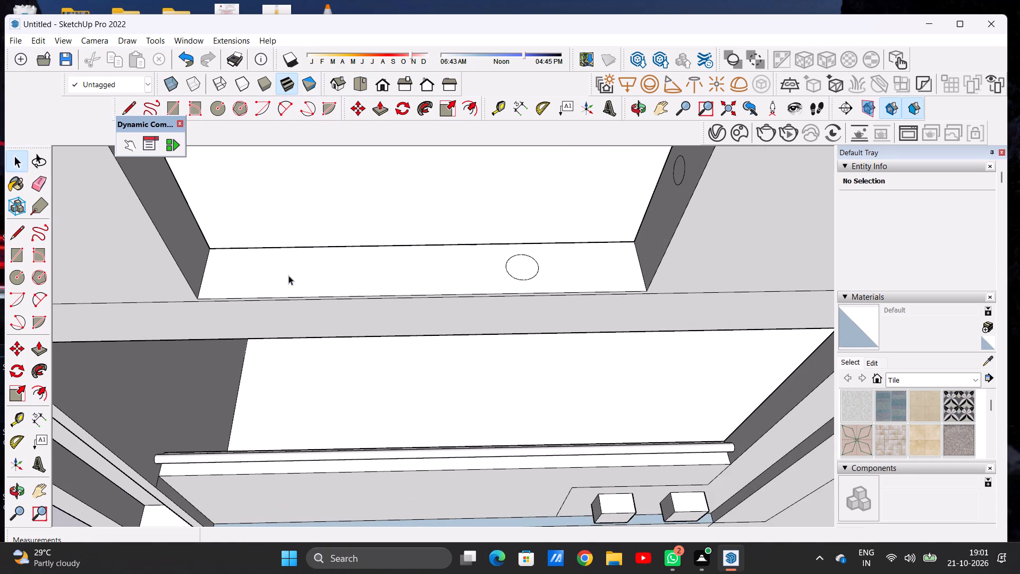
# Draw a smaller circle of about 1 9/16" radius near the left end of the parapet opening's sill.
pyautogui.press('c')
pyautogui.click(288, 275)
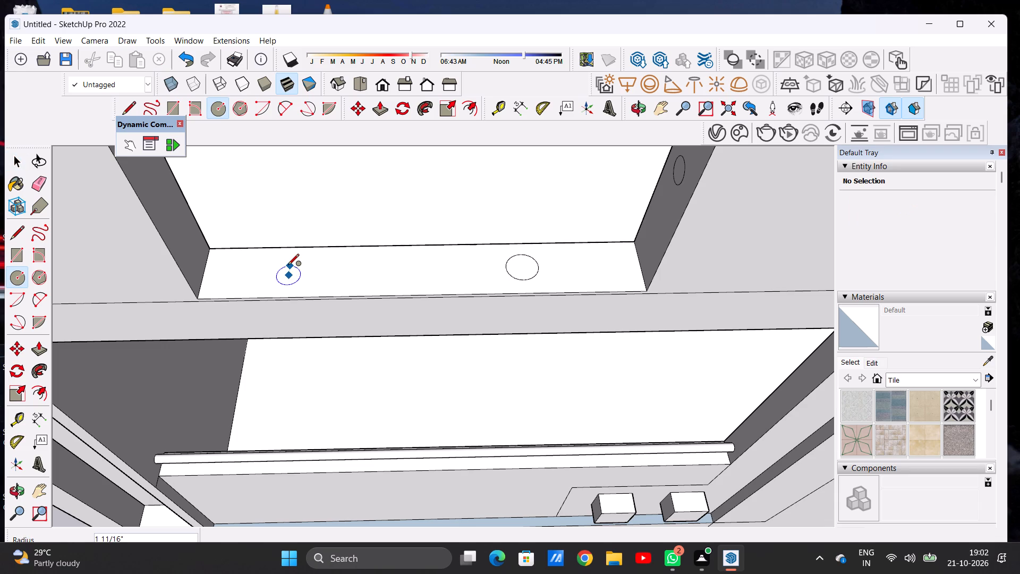
pyautogui.click(288, 266)
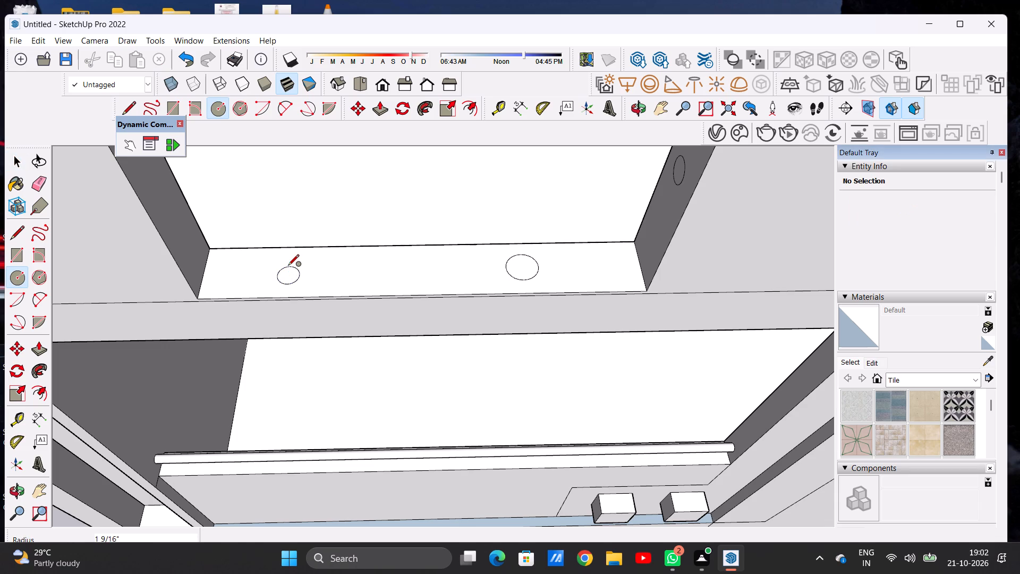
pyautogui.press('space')
# Delete the old larger circle near the right end of the parapet opening's sill.
pyautogui.doubleClick(518, 264)
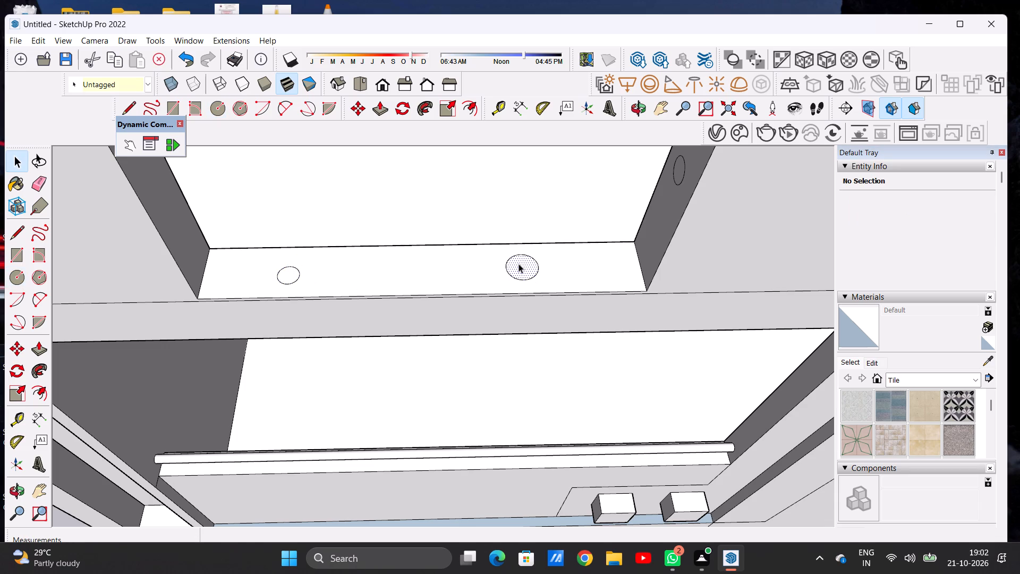
pyautogui.press('Delete')
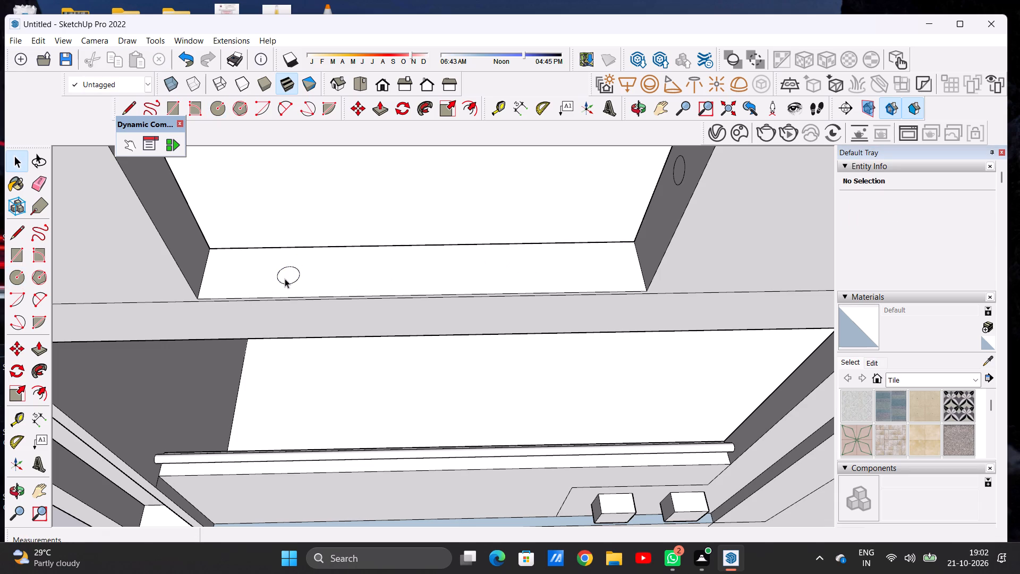
# Copy the new small sill circle along the sill by about 2' 10 9/16" towards its right end.
pyautogui.doubleClick(288, 276)
pyautogui.press('m')
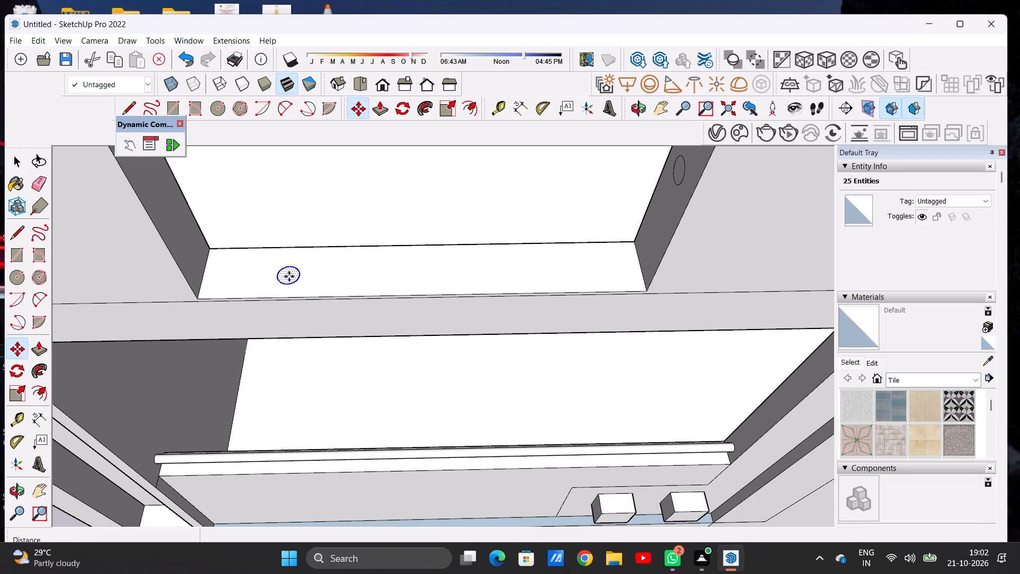
pyautogui.click(298, 277)
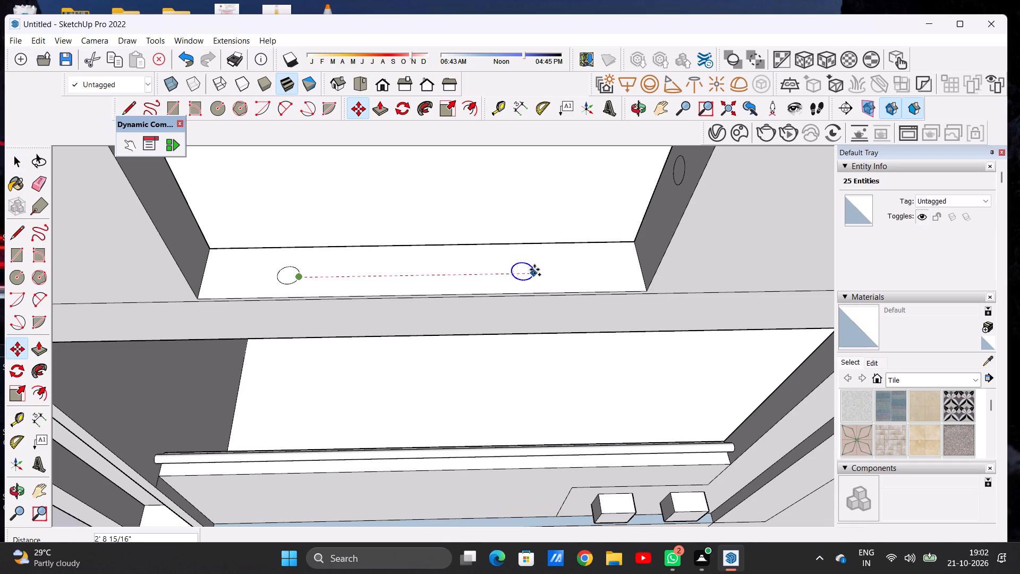
pyautogui.click(545, 268)
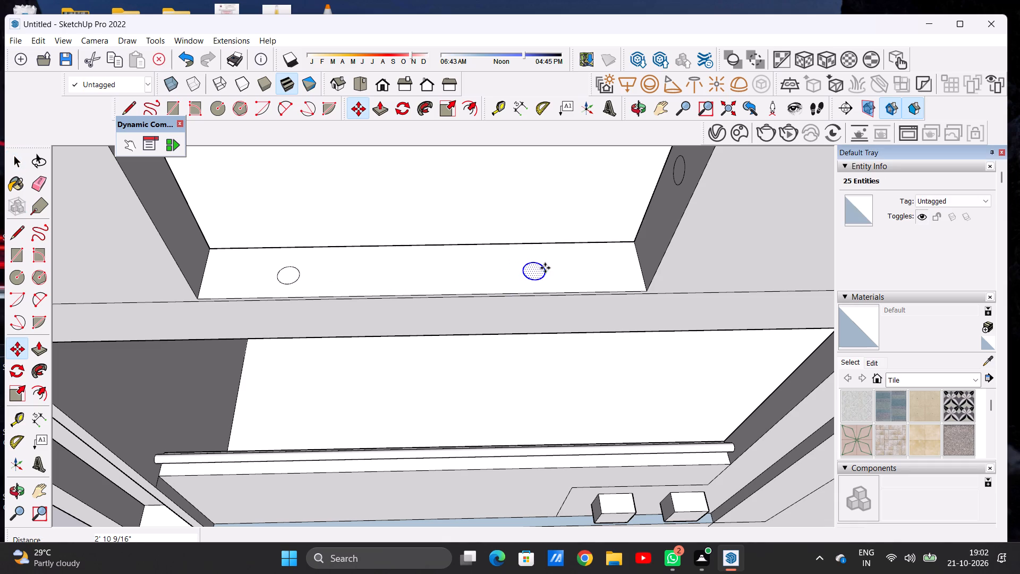
pyautogui.press('space')
pyautogui.scroll(-4, 394, 345)
pyautogui.scroll(1, 394, 343)
pyautogui.scroll(-8, 394, 339)
pyautogui.click(147, 466)
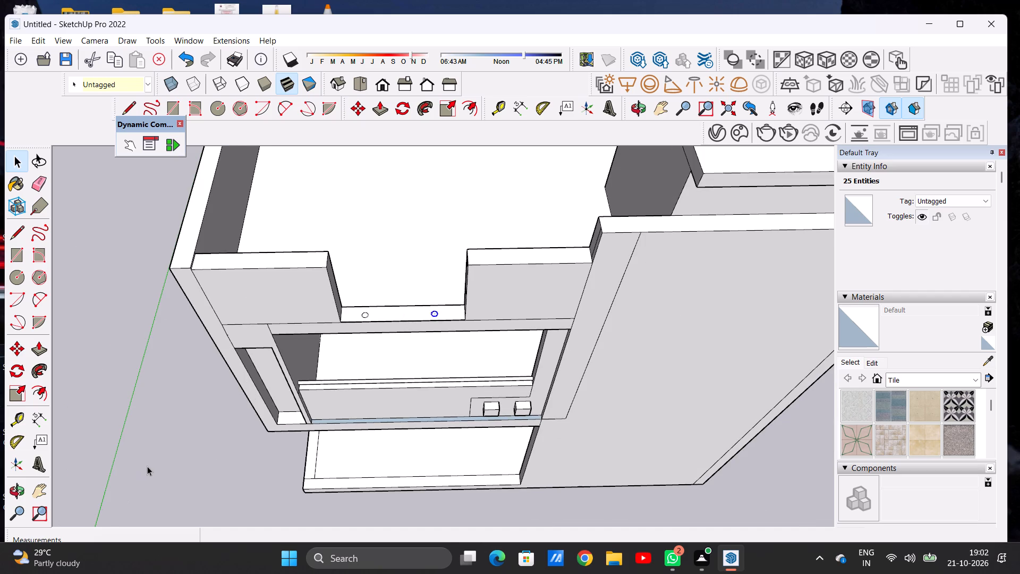
# Push/Pull the lower circle on the opening's right side face about 5' 1 11/16" across to the opposite side, forming a horizontal rail.
pyautogui.scroll(4, 432, 343)
pyautogui.moveTo(413, 376); pyautogui.dragTo(470, 334, button='middle')
pyautogui.scroll(1, 470, 334)
pyautogui.scroll(-5, 470, 360)
pyautogui.scroll(1, 471, 363)
pyautogui.scroll(-5, 472, 365)
pyautogui.scroll(7, 482, 284)
pyautogui.moveTo(498, 292); pyautogui.dragTo(503, 249, button='middle')
pyautogui.scroll(4, 503, 248)
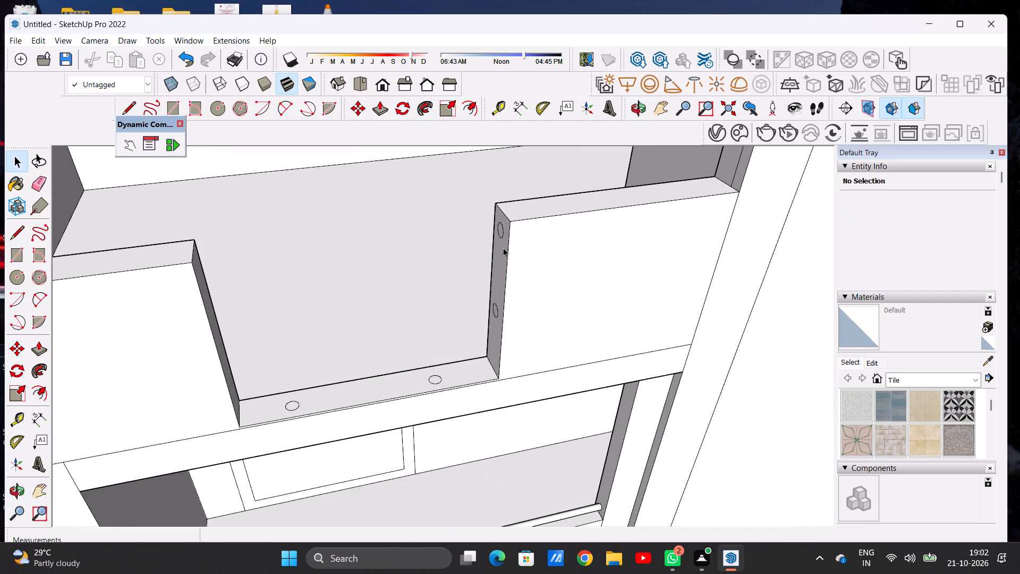
pyautogui.moveTo(424, 394); pyautogui.dragTo(418, 425, button='middle')
pyautogui.scroll(1, 459, 343)
pyautogui.scroll(-1, 459, 343)
pyautogui.scroll(2, 459, 343)
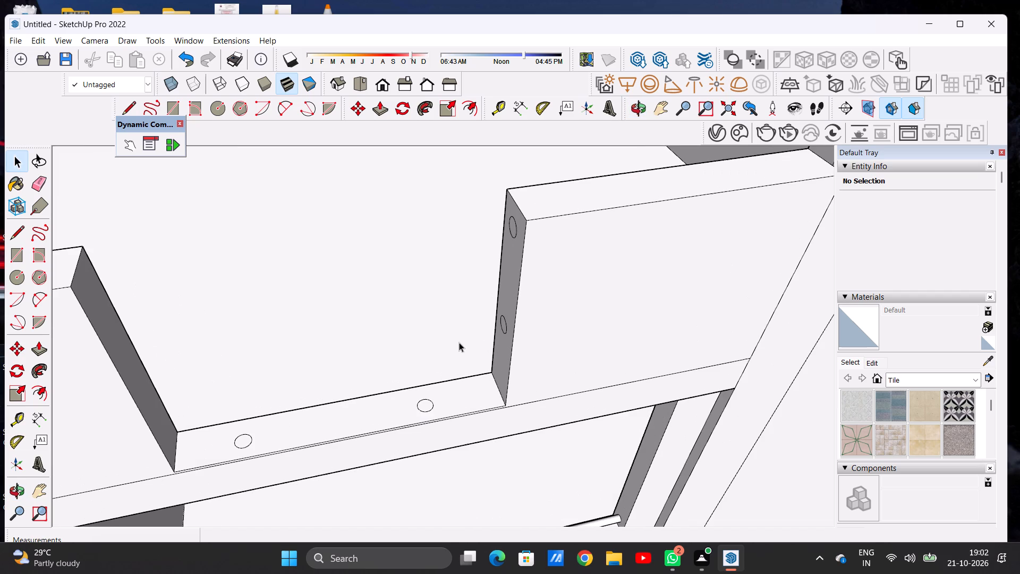
pyautogui.press('p')
pyautogui.scroll(7, 496, 319)
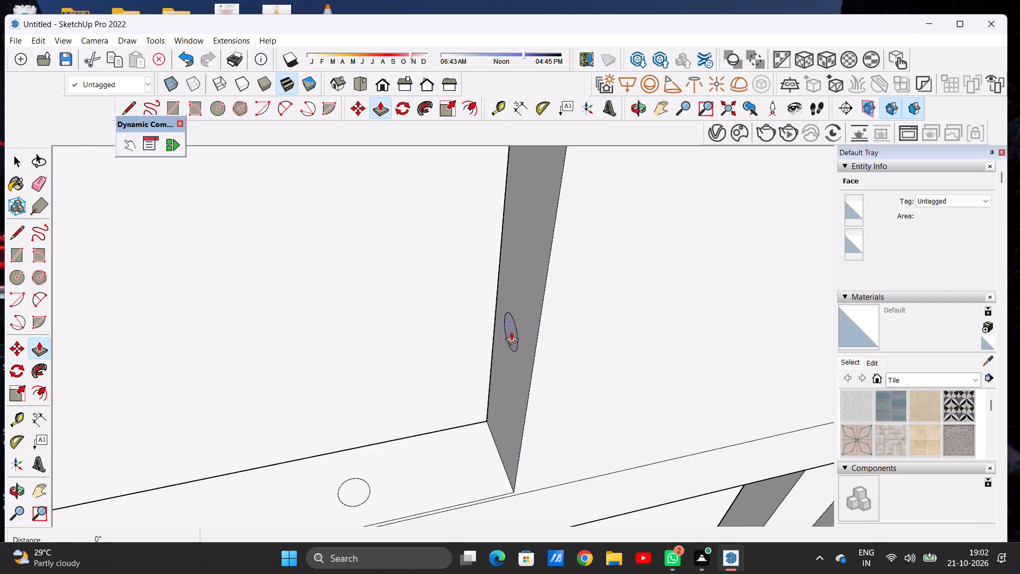
pyautogui.click(511, 332)
pyautogui.scroll(-16, 470, 298)
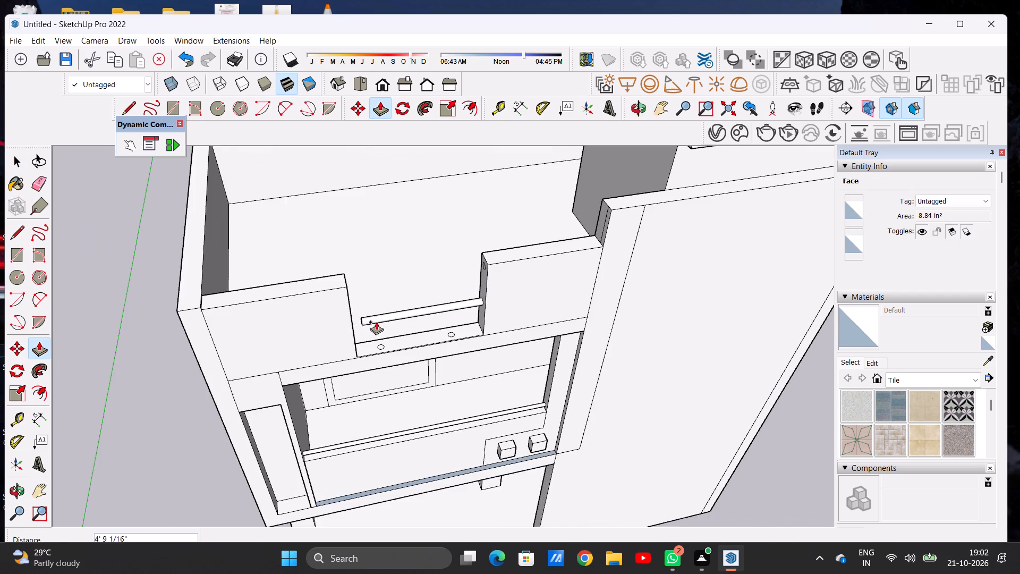
pyautogui.moveTo(378, 322); pyautogui.dragTo(319, 276, button='middle')
pyautogui.scroll(10, 318, 273)
pyautogui.scroll(-1, 319, 287)
pyautogui.scroll(6, 323, 282)
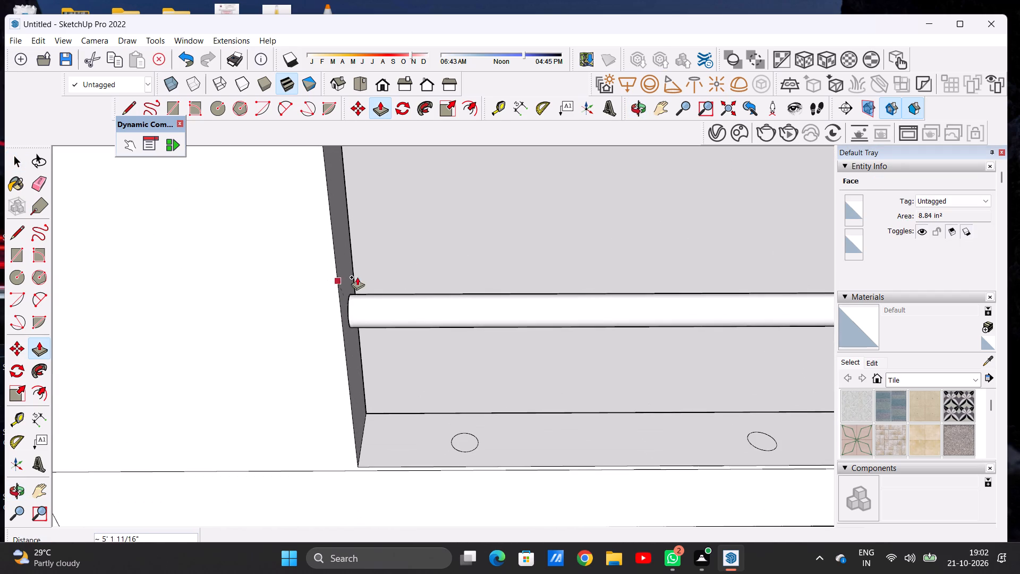
pyautogui.click(343, 263)
pyautogui.press('space')
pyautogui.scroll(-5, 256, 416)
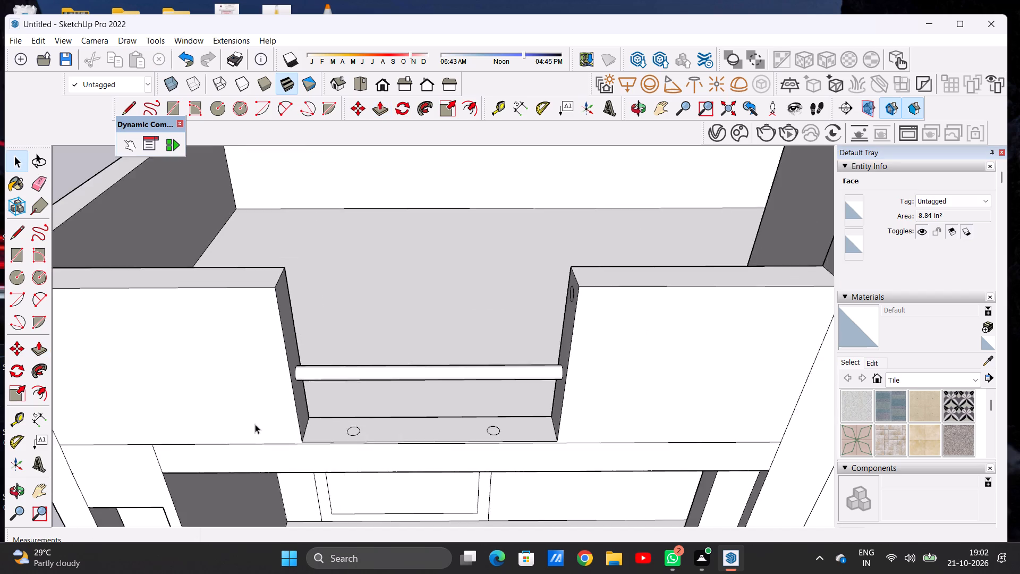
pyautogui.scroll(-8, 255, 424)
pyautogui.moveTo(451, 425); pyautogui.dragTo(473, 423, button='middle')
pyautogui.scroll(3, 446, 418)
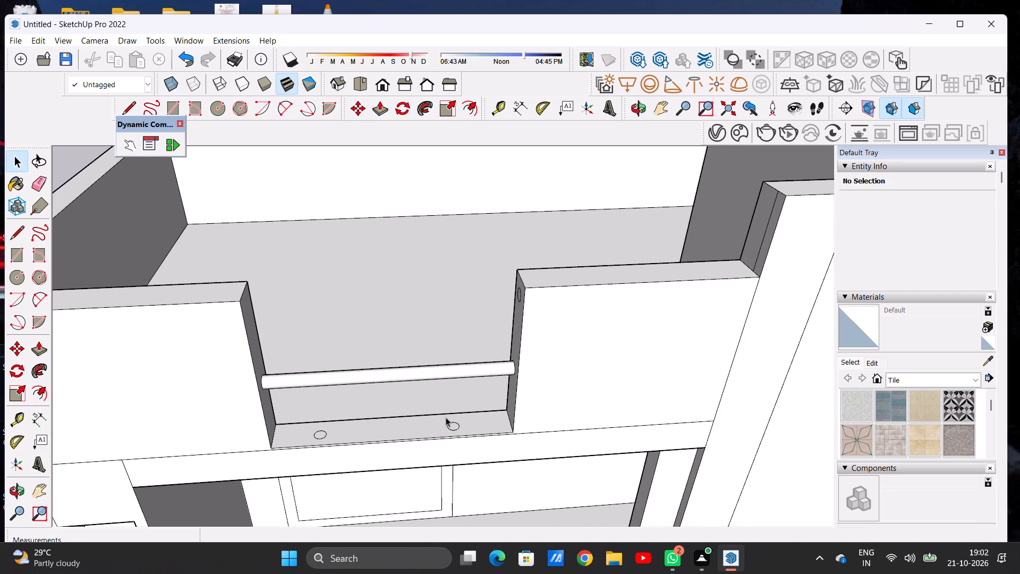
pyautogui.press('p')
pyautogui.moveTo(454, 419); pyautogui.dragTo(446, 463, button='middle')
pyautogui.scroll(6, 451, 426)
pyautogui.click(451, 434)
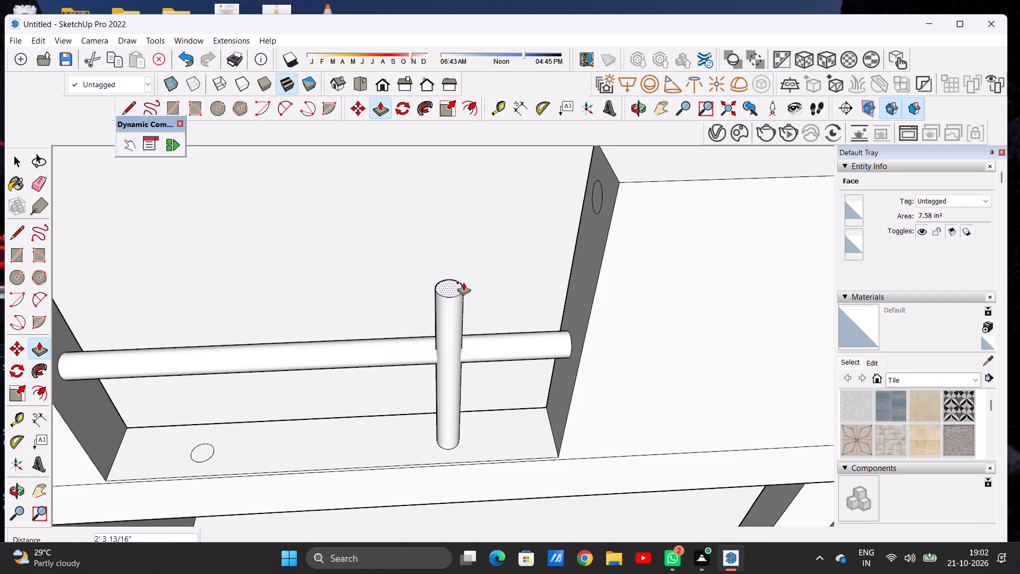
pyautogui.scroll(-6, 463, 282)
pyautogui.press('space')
# Push/Pull the upper circle on the opening's right side face about 5' 1 11/16" across to the opposite side as the top rail.
pyautogui.moveTo(464, 340); pyautogui.dragTo(523, 292, button='middle')
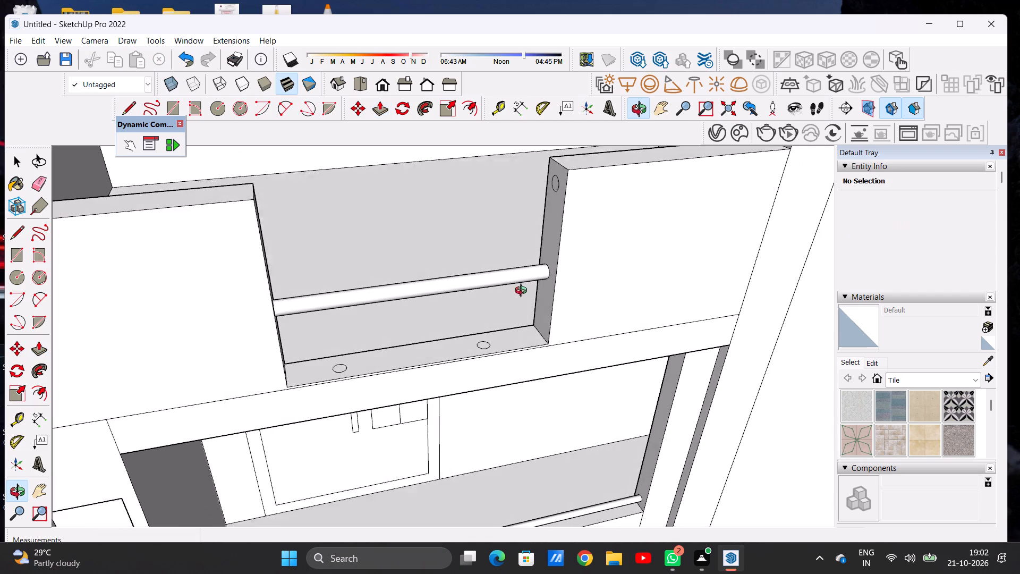
pyautogui.moveTo(523, 292); pyautogui.dragTo(533, 285, button='middle')
pyautogui.press('p')
pyautogui.scroll(5, 548, 180)
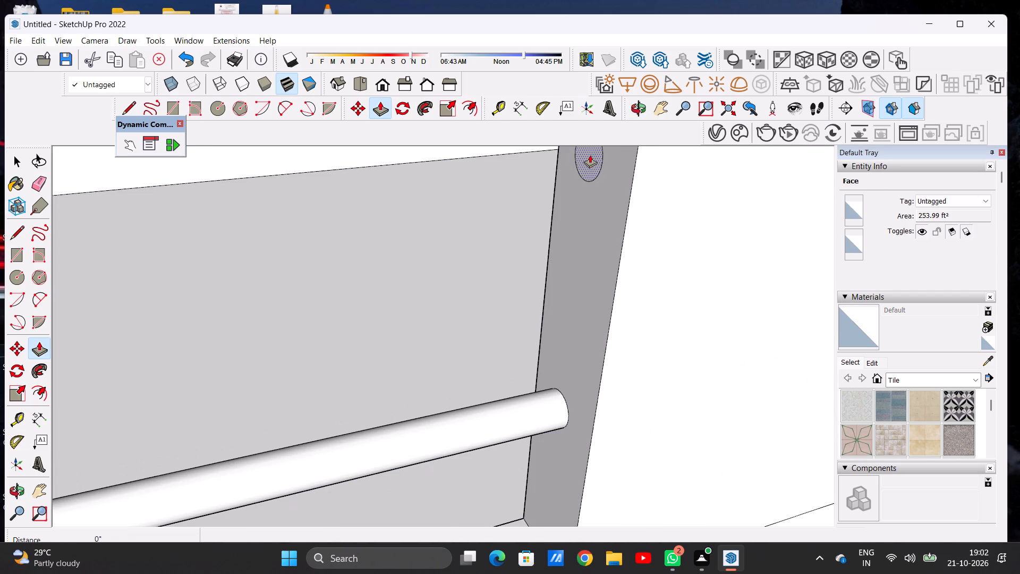
pyautogui.click(591, 155)
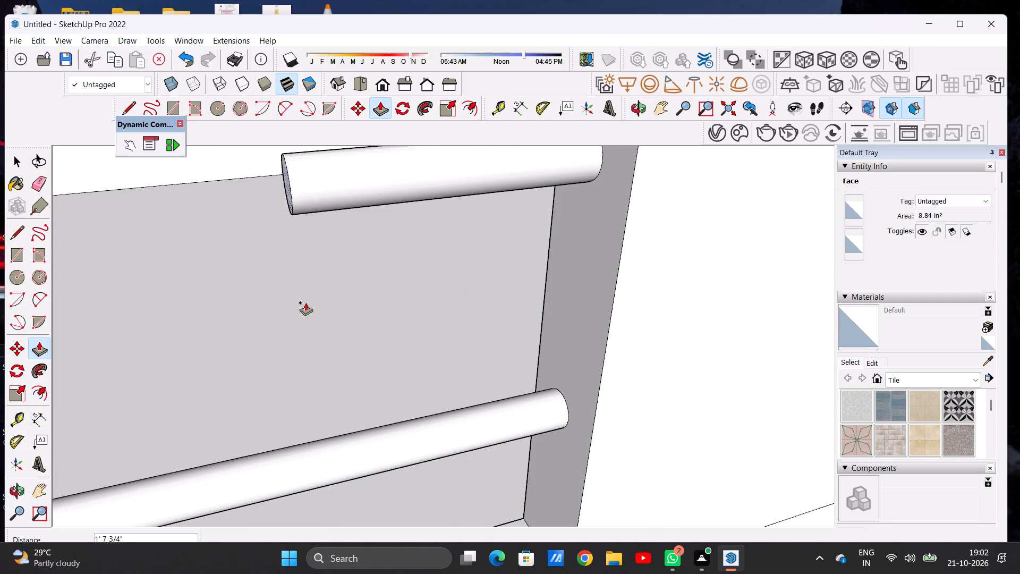
pyautogui.scroll(-13, 307, 303)
pyautogui.moveTo(262, 276); pyautogui.dragTo(209, 234, button='middle')
pyautogui.scroll(7, 249, 254)
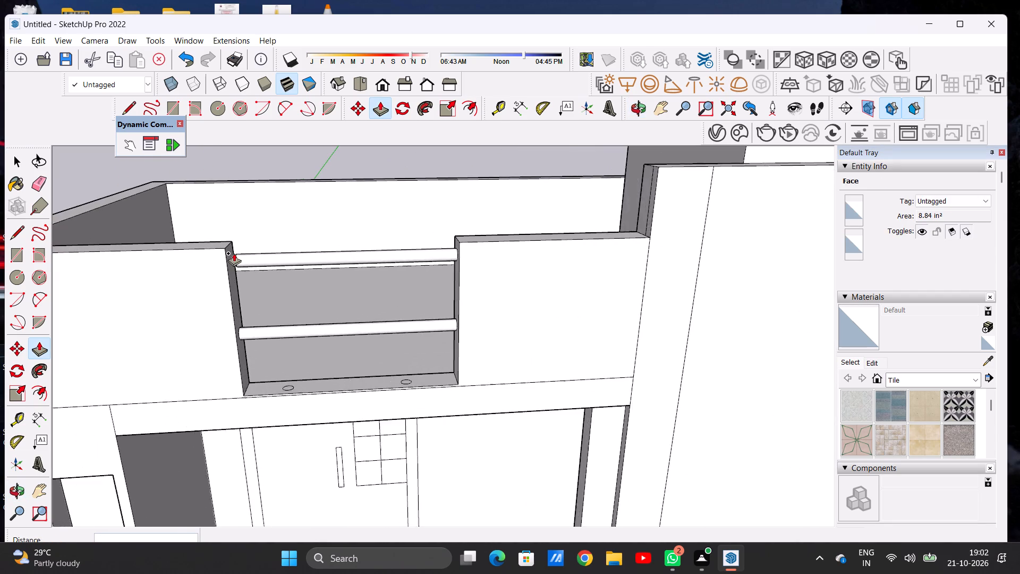
pyautogui.scroll(10, 234, 253)
pyautogui.click(223, 250)
# Push/Pull the right-hand sill circle up about 3' 1 3/16" to the top rail, forming a vertical bar.
pyautogui.scroll(-8, 243, 283)
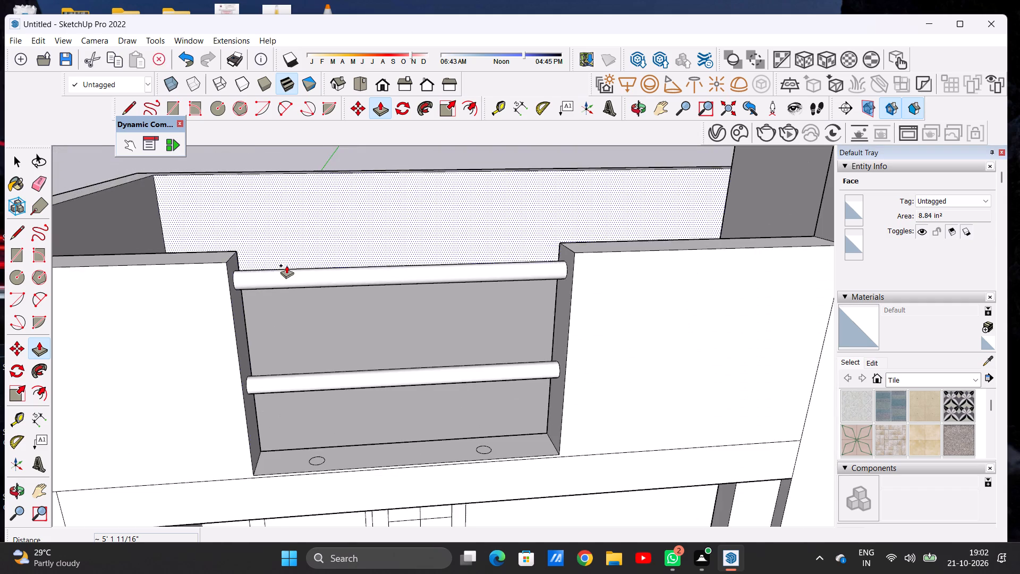
pyautogui.scroll(-4, 286, 265)
pyautogui.scroll(5, 391, 383)
pyautogui.moveTo(405, 409); pyautogui.dragTo(434, 427, button='middle')
pyautogui.scroll(10, 463, 373)
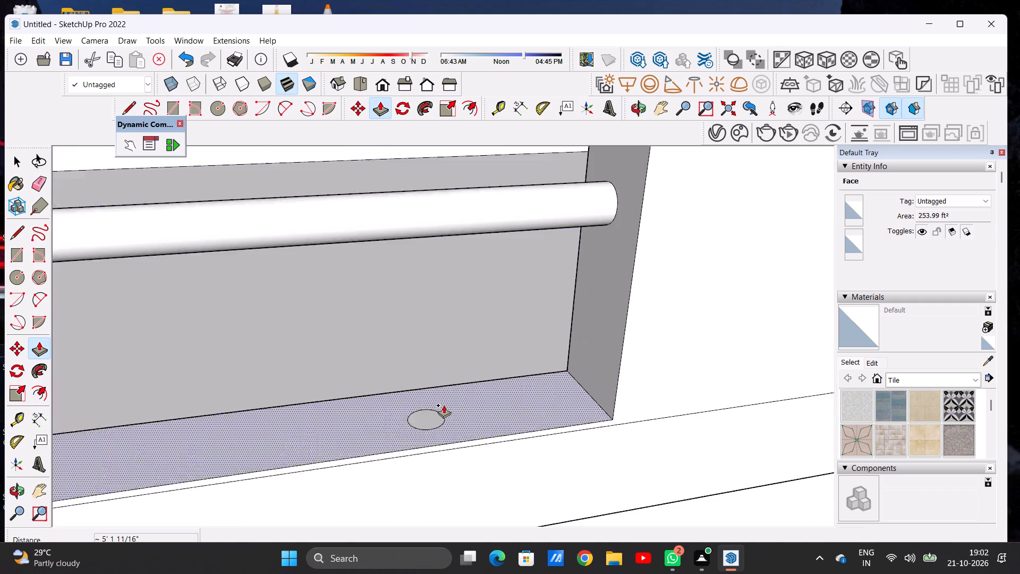
pyautogui.scroll(4, 444, 405)
pyautogui.click(406, 433)
pyautogui.scroll(-20, 406, 296)
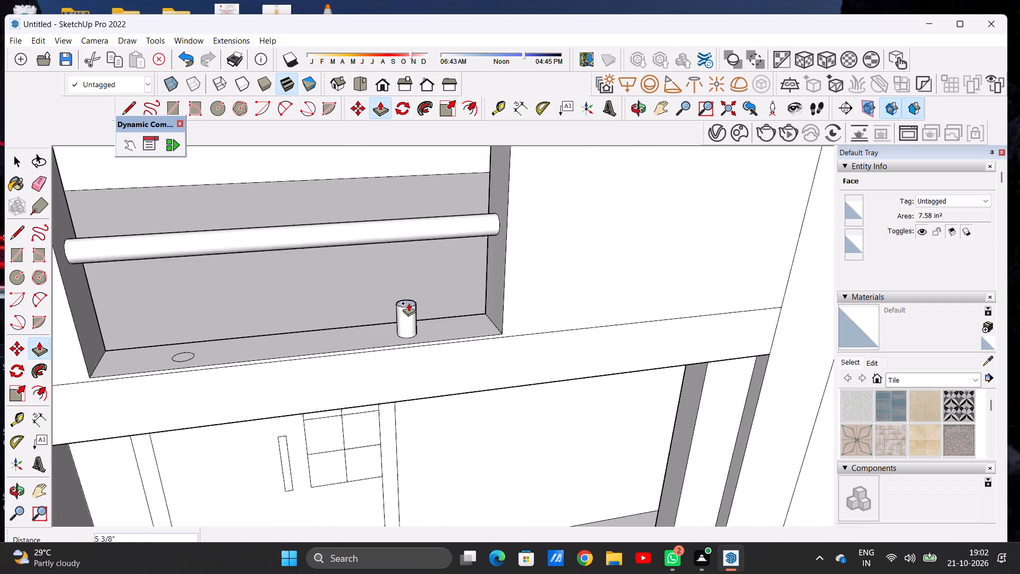
pyautogui.scroll(-11, 409, 303)
pyautogui.scroll(7, 418, 250)
pyautogui.scroll(-1, 419, 256)
pyautogui.scroll(7, 419, 256)
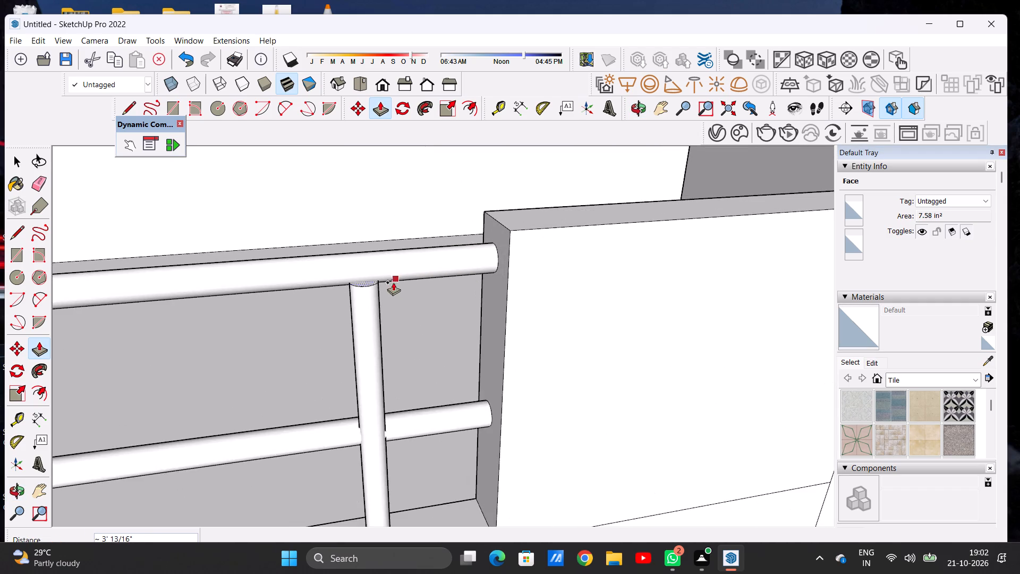
pyautogui.scroll(6, 393, 282)
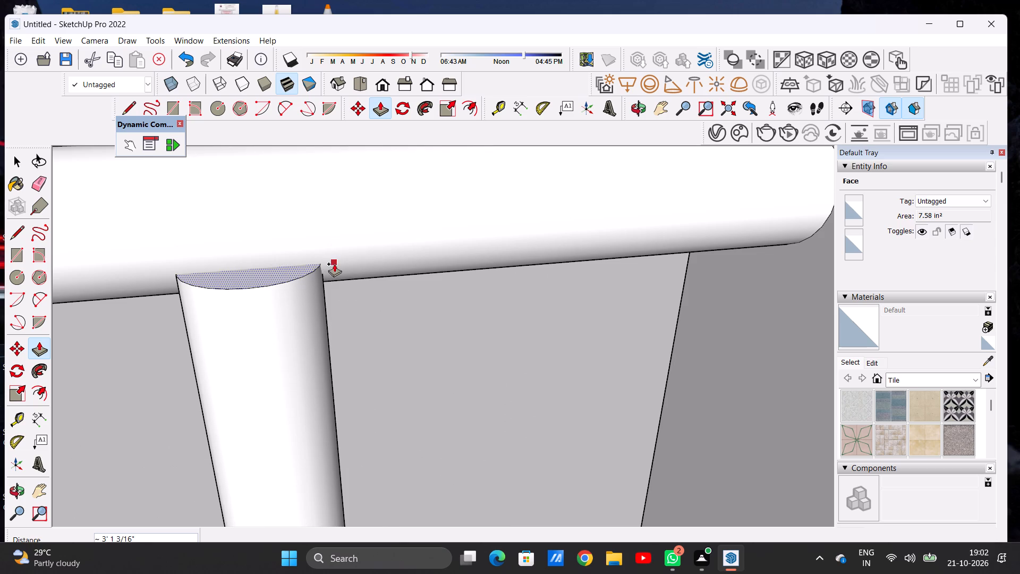
pyautogui.click(334, 260)
# Push/Pull the left-hand sill circle up about 3' 1 3/16" to the top rail, forming the second vertical bar.
pyautogui.scroll(-20, 443, 246)
pyautogui.scroll(-3, 443, 246)
pyautogui.moveTo(434, 320); pyautogui.dragTo(241, 350, button='middle')
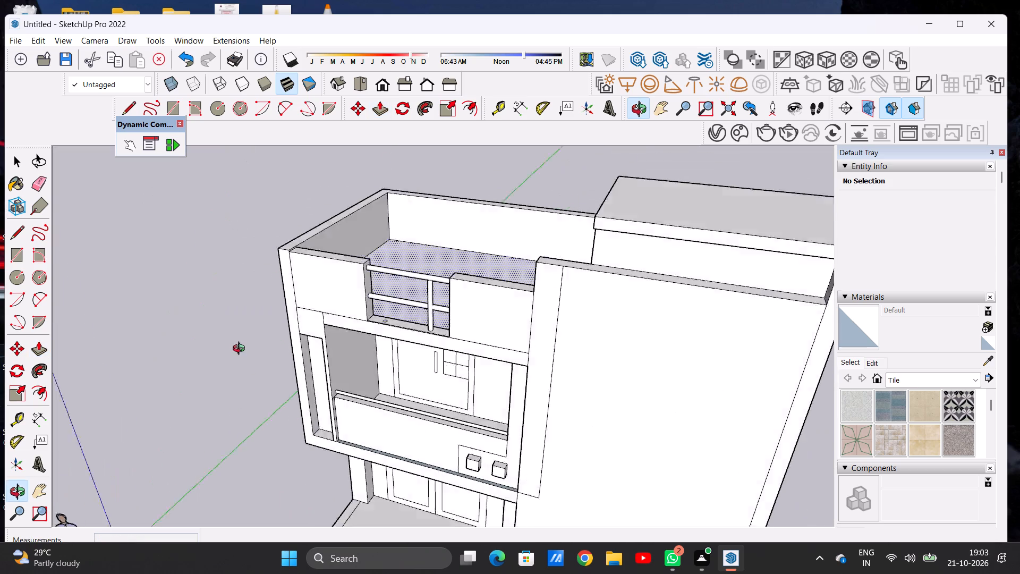
pyautogui.moveTo(241, 350); pyautogui.dragTo(233, 353, button='middle')
pyautogui.scroll(7, 343, 321)
pyautogui.scroll(15, 409, 296)
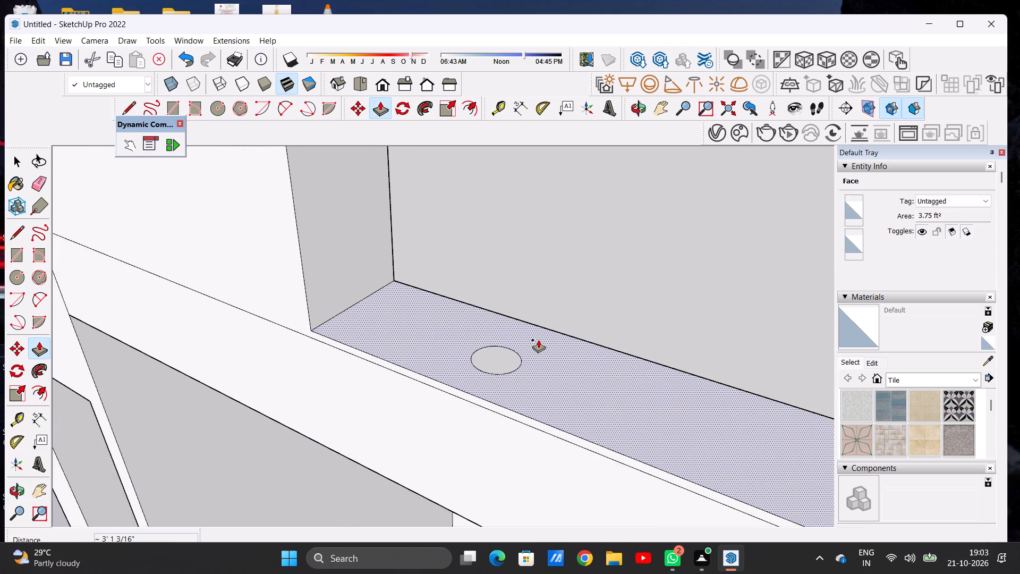
pyautogui.click(496, 365)
pyautogui.scroll(-20, 496, 277)
pyautogui.scroll(-2, 496, 277)
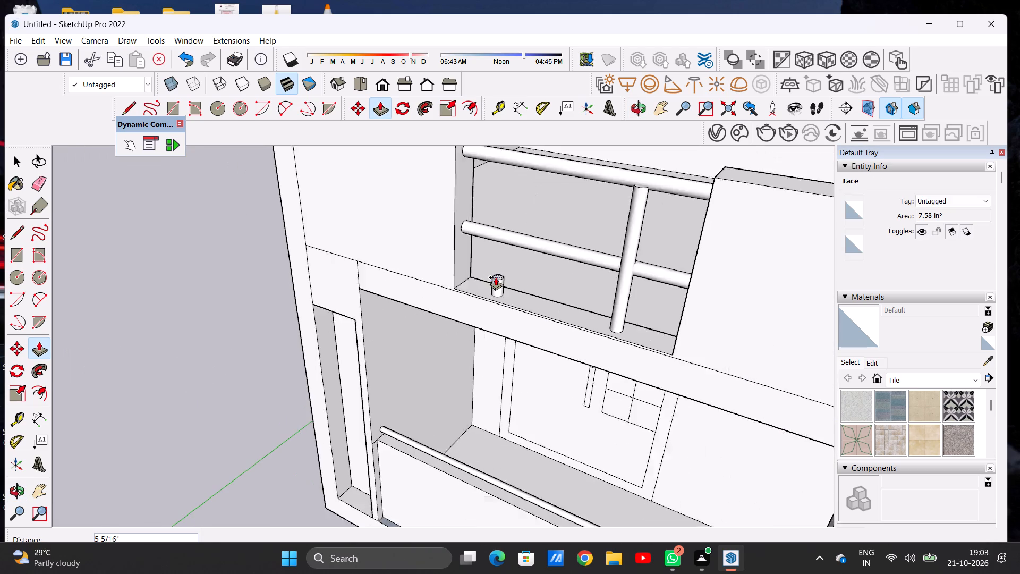
pyautogui.scroll(-2, 496, 277)
pyautogui.scroll(6, 505, 216)
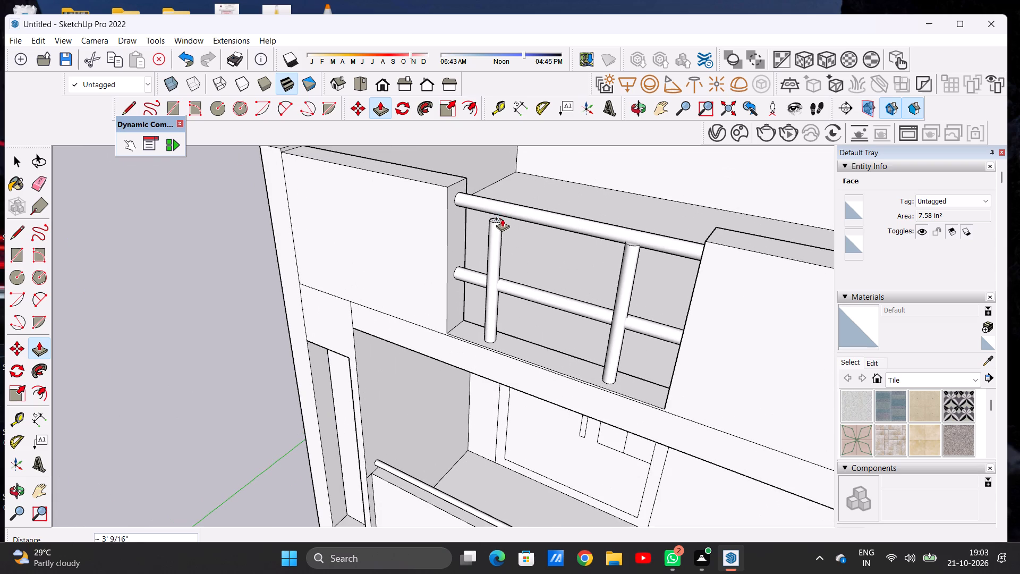
pyautogui.click(628, 245)
pyautogui.press('space')
# Examine the balcony railing and the house's whole front facade from several angles and distances.
pyautogui.scroll(-8, 513, 281)
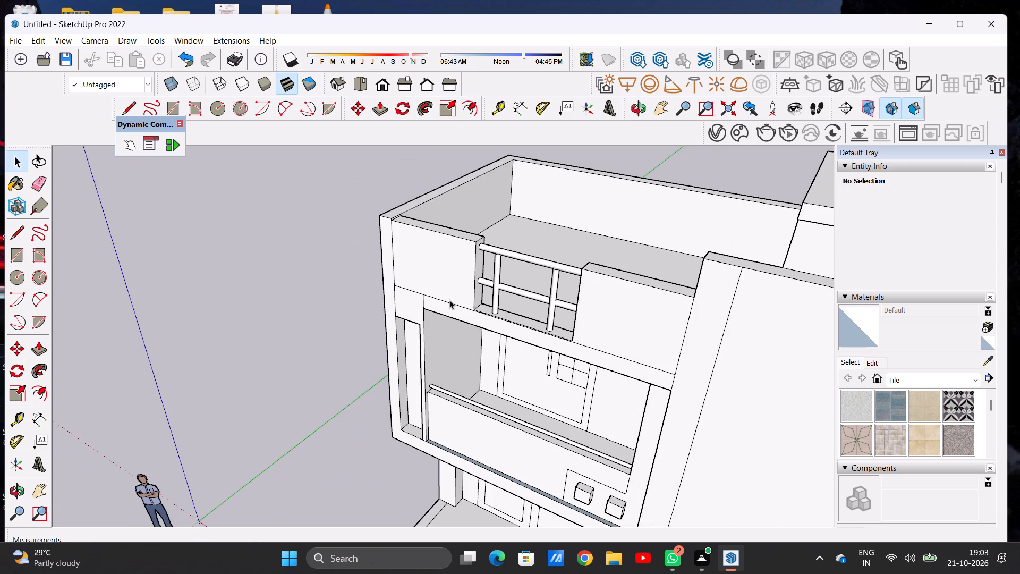
pyautogui.moveTo(466, 300); pyautogui.dragTo(559, 297, button='middle')
pyautogui.scroll(1, 558, 297)
pyautogui.scroll(-12, 368, 358)
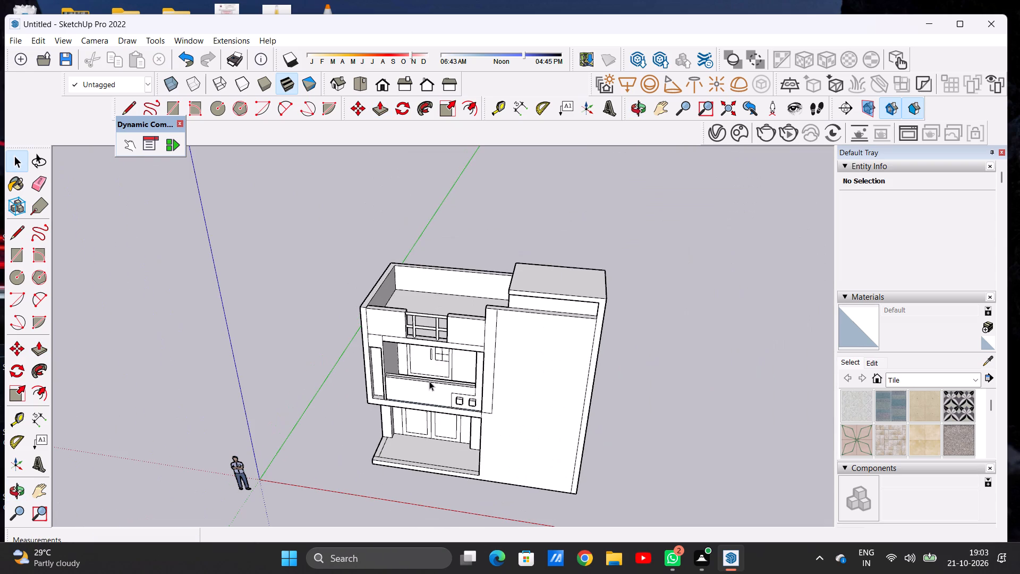
pyautogui.moveTo(415, 436); pyautogui.dragTo(460, 394, button='middle')
pyautogui.moveTo(462, 393); pyautogui.dragTo(478, 338, button='middle')
pyautogui.moveTo(478, 338); pyautogui.dragTo(457, 322, button='middle')
pyautogui.scroll(-5, 435, 391)
pyautogui.scroll(7, 435, 440)
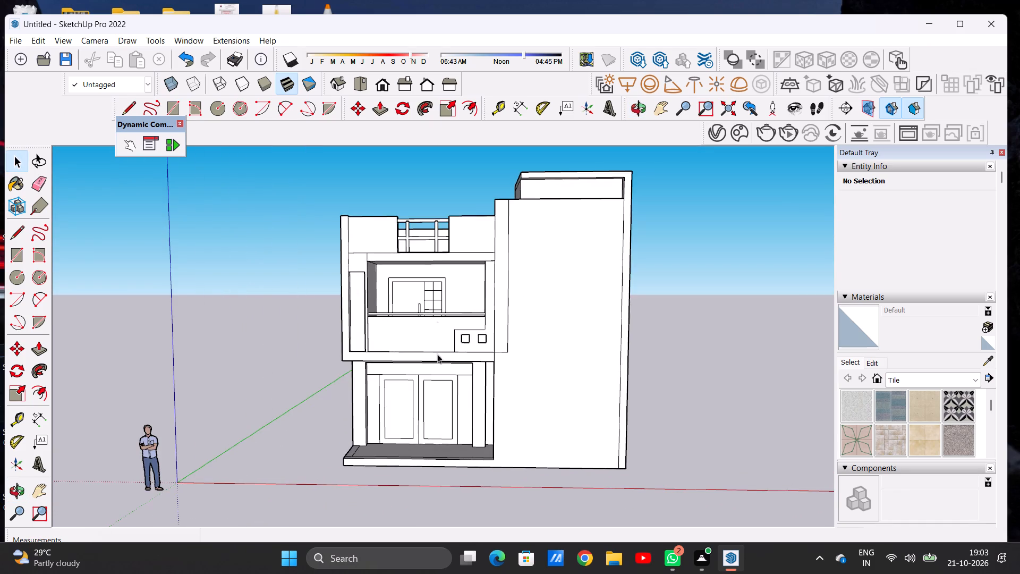
pyautogui.scroll(7, 436, 233)
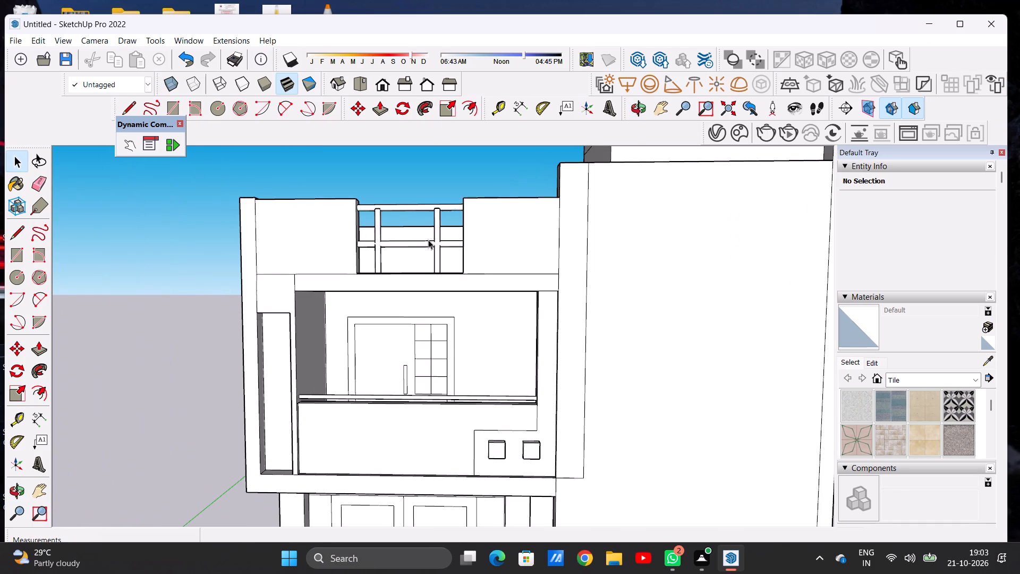
pyautogui.scroll(4, 299, 244)
pyautogui.moveTo(299, 244); pyautogui.dragTo(320, 255, button='middle')
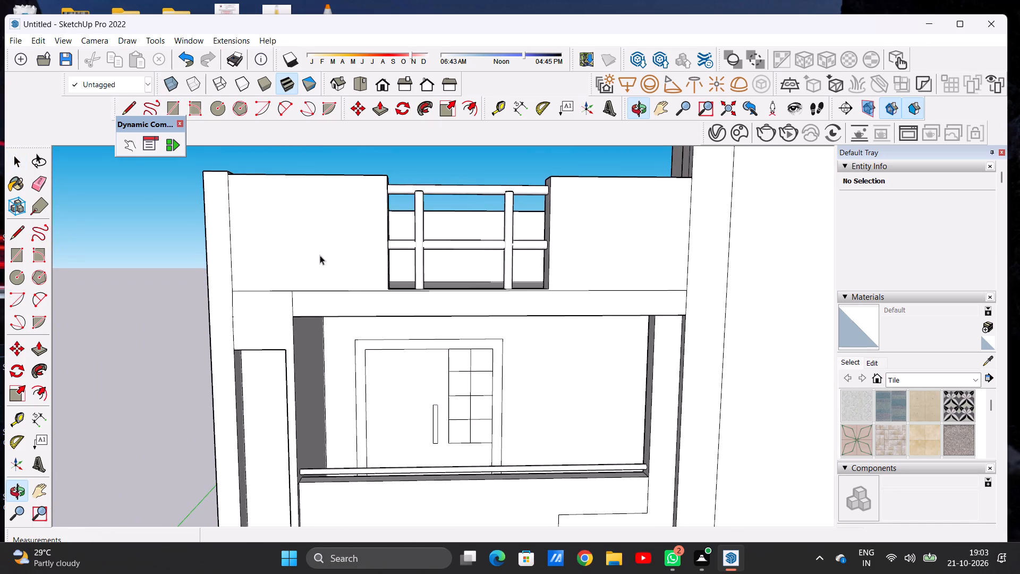
pyautogui.scroll(-7, 320, 255)
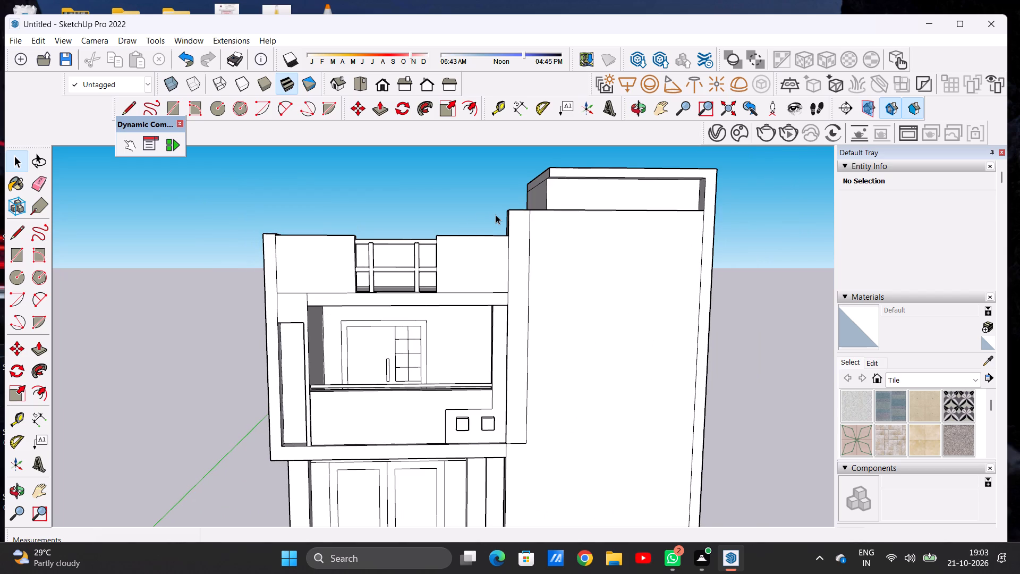
pyautogui.scroll(-3, 496, 215)
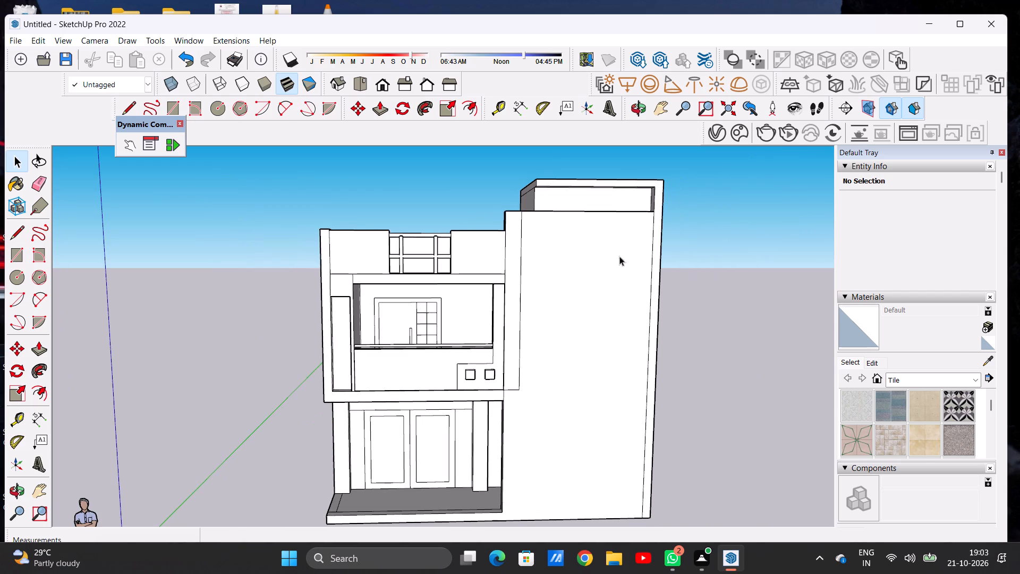
pyautogui.scroll(4, 602, 253)
pyautogui.scroll(-4, 554, 320)
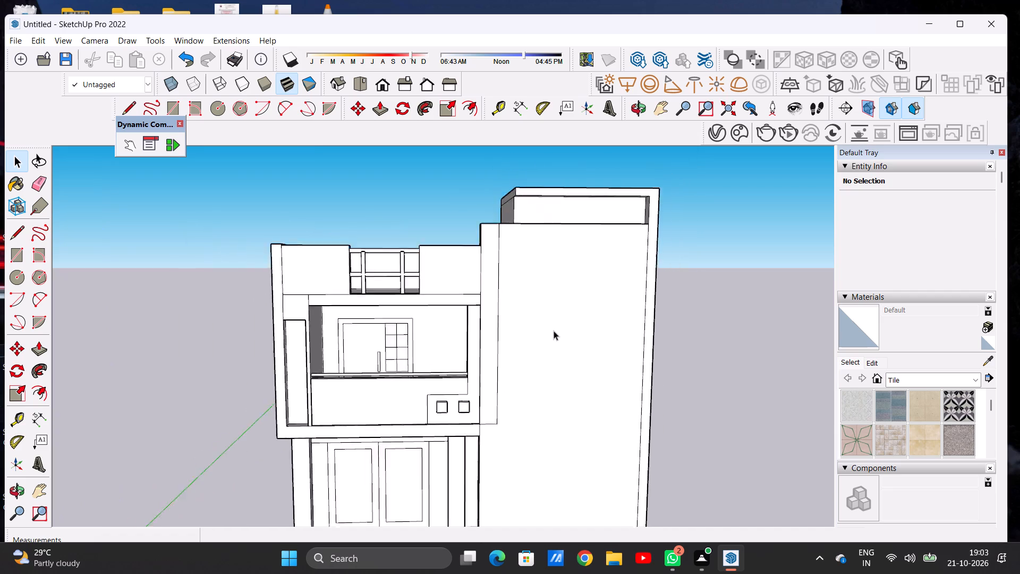
pyautogui.scroll(-3, 554, 331)
pyautogui.scroll(5, 549, 274)
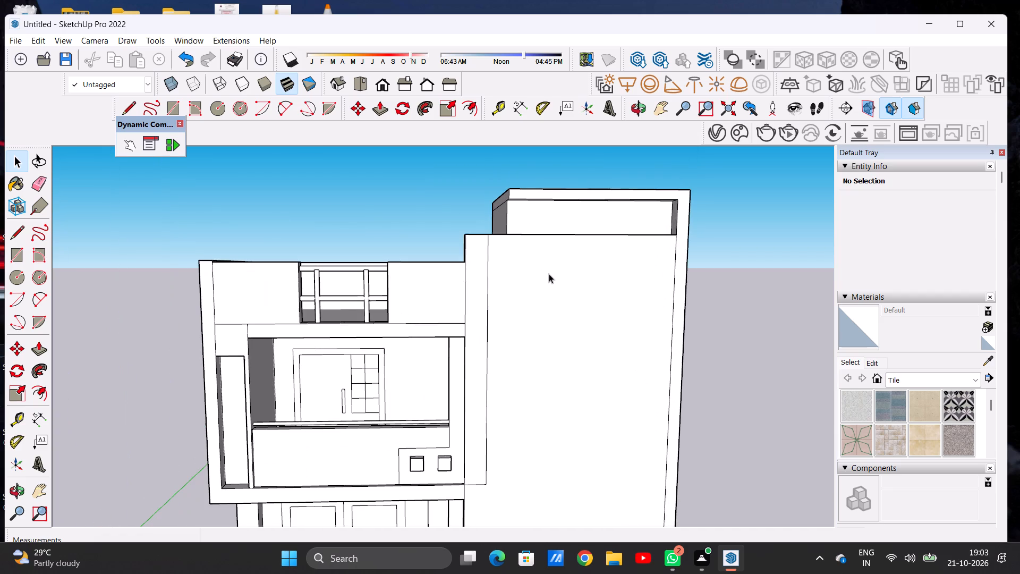
pyautogui.moveTo(575, 291); pyautogui.dragTo(573, 290, button='middle')
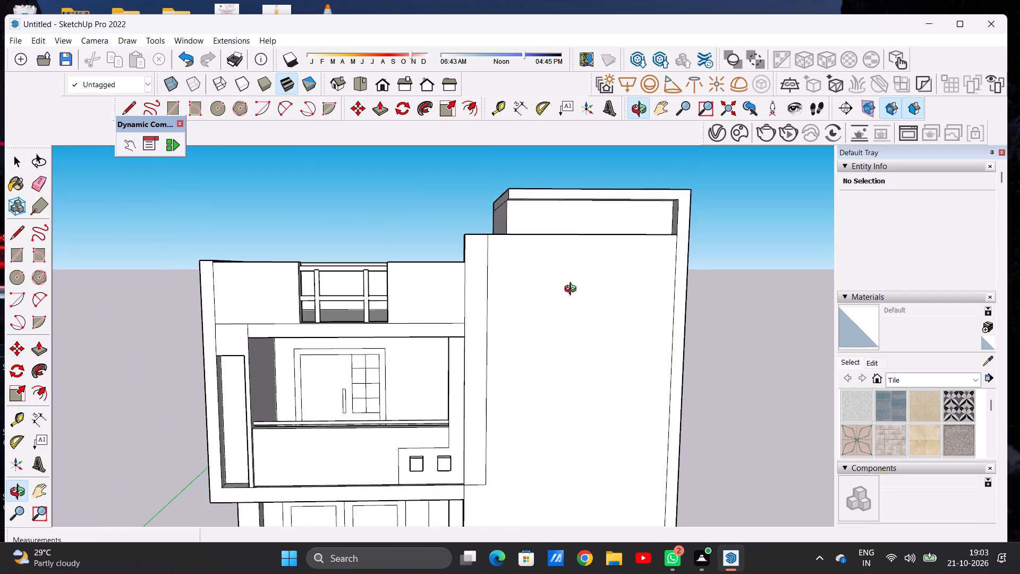
pyautogui.moveTo(573, 290); pyautogui.dragTo(525, 290, button='middle')
pyautogui.scroll(4, 474, 261)
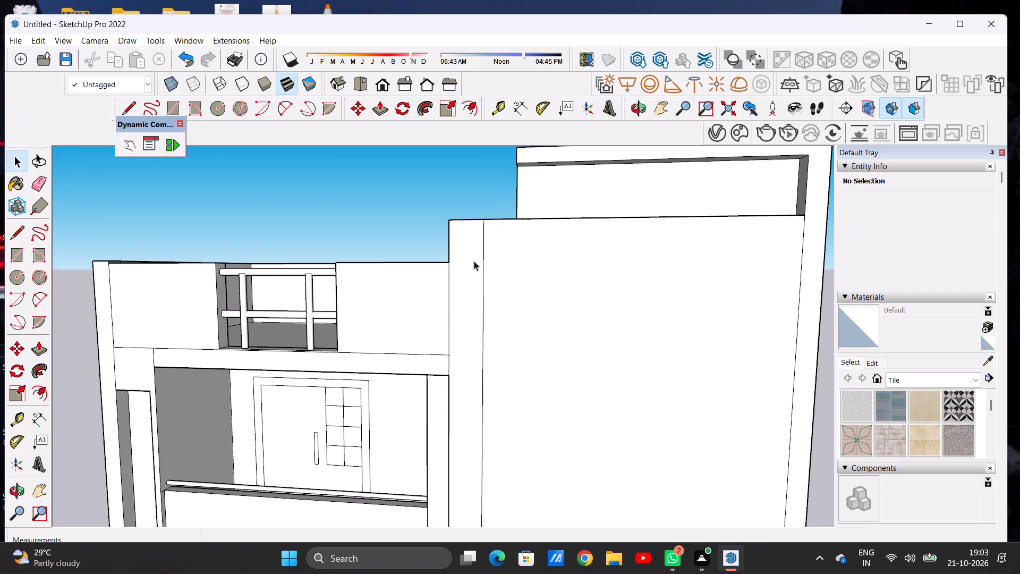
pyautogui.scroll(-5, 474, 261)
# Push/Pull the top face of the tall front wall beside the upper balcony up about 6 3/8".
pyautogui.moveTo(473, 254); pyautogui.dragTo(550, 316, button='middle')
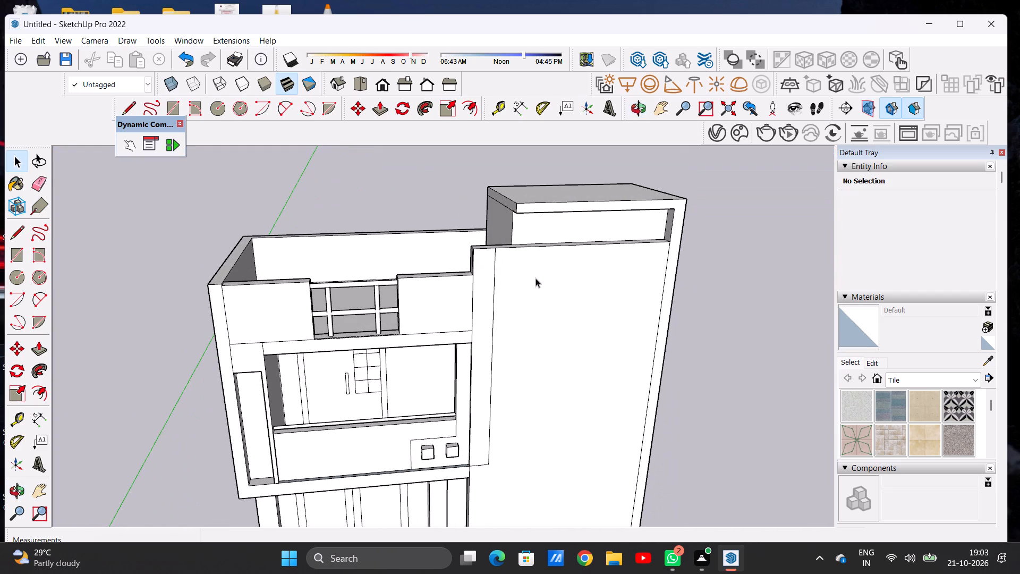
pyautogui.moveTo(522, 260); pyautogui.dragTo(538, 341, button='middle')
pyautogui.scroll(3, 484, 298)
pyautogui.press('p')
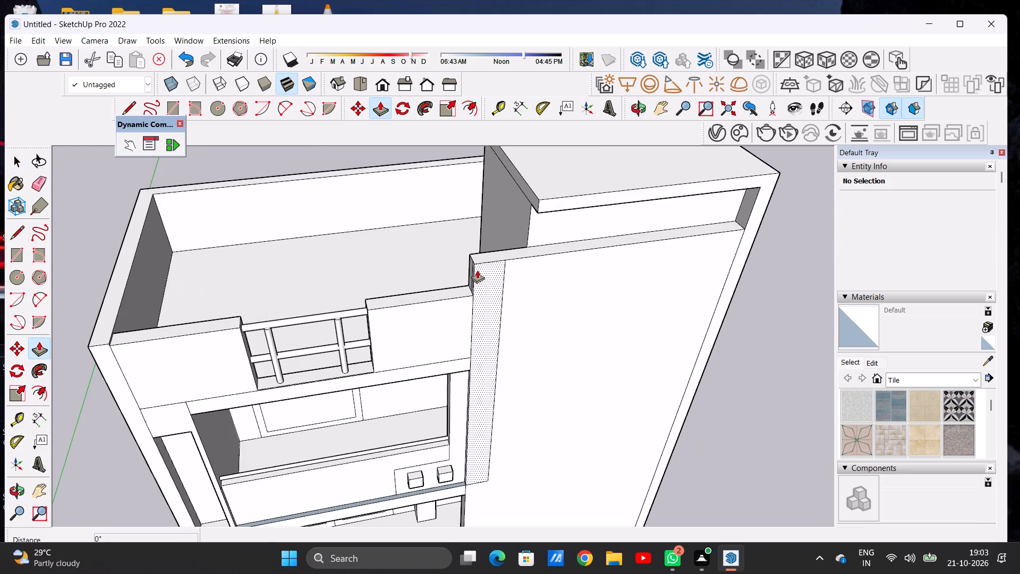
pyautogui.scroll(6, 478, 259)
pyautogui.click(478, 258)
pyautogui.click(480, 238)
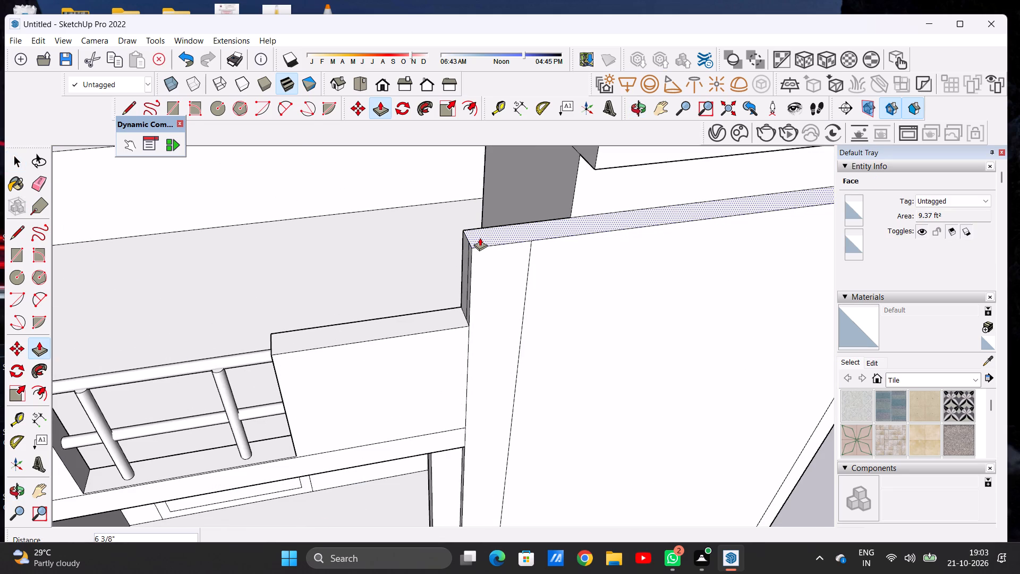
pyautogui.press('space')
# Draw a line about 1' 3 15/16" across the tall wall's narrow vertical strip, level with the adjoining balcony parapet's top.
pyautogui.scroll(-3, 450, 314)
pyautogui.scroll(1, 450, 314)
pyautogui.scroll(-4, 450, 314)
pyautogui.moveTo(509, 332); pyautogui.dragTo(424, 220, button='middle')
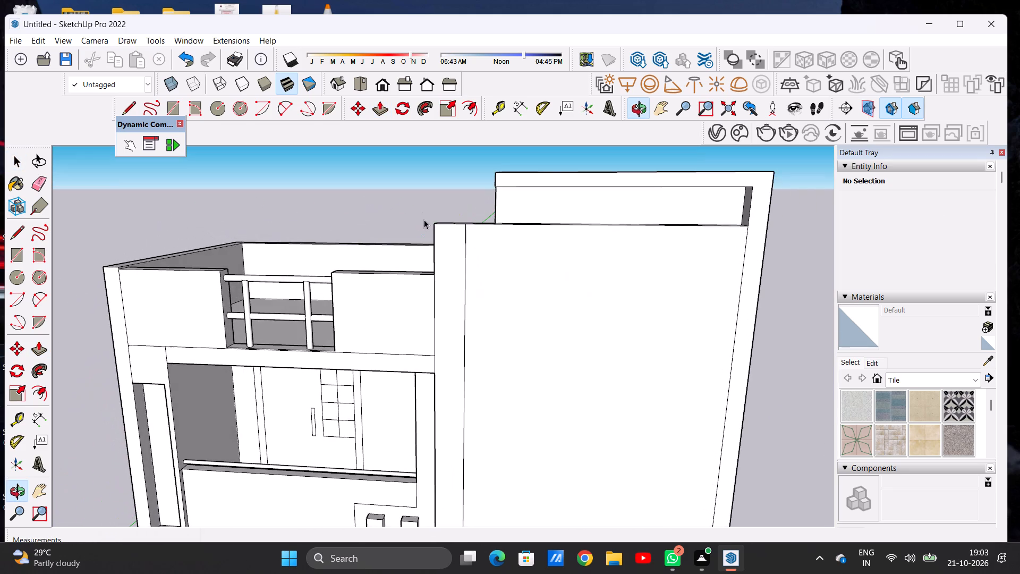
pyautogui.scroll(-7, 422, 254)
pyautogui.moveTo(455, 319); pyautogui.dragTo(473, 287, button='middle')
pyautogui.scroll(4, 436, 250)
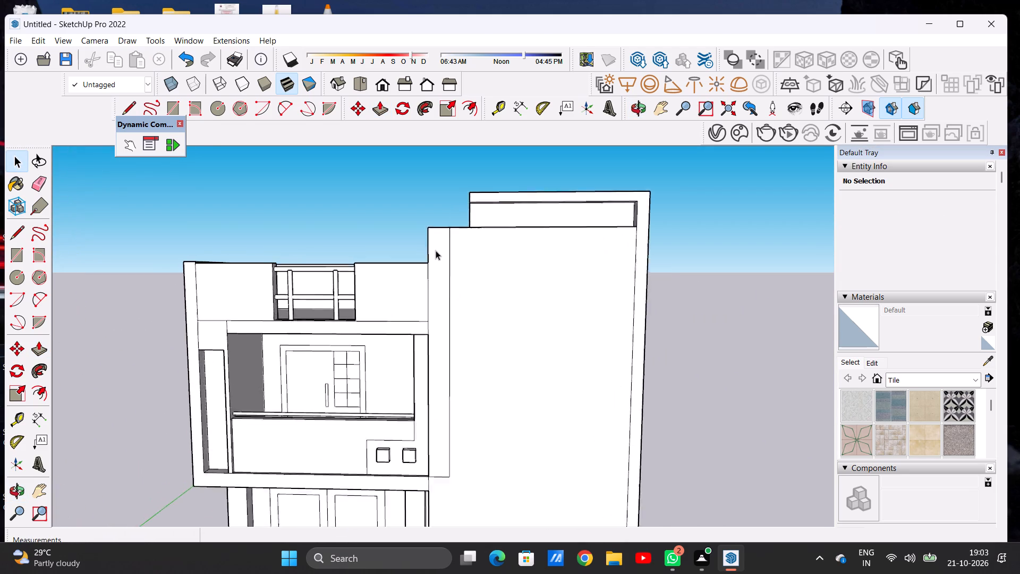
pyautogui.scroll(2, 436, 250)
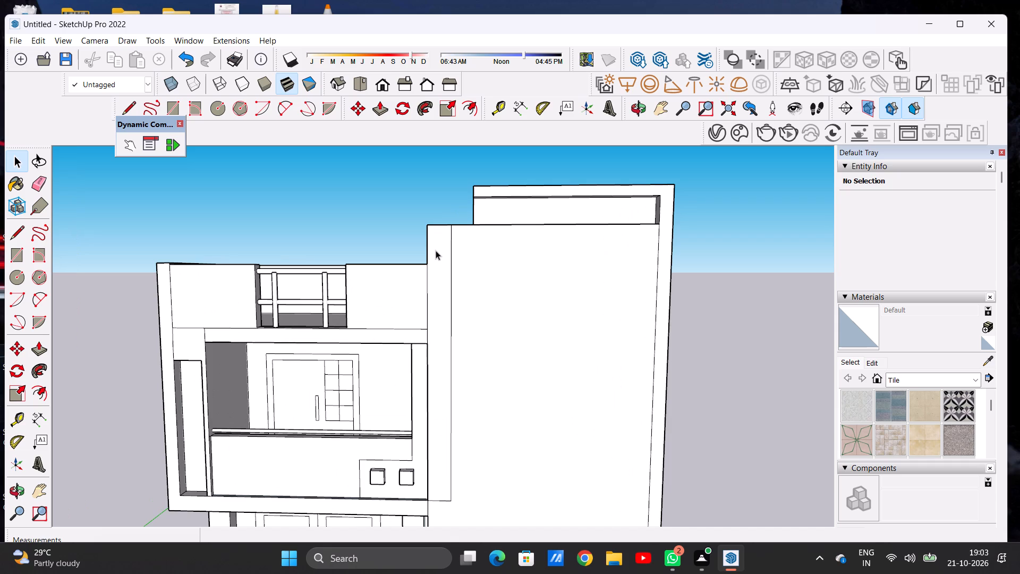
pyautogui.press('l')
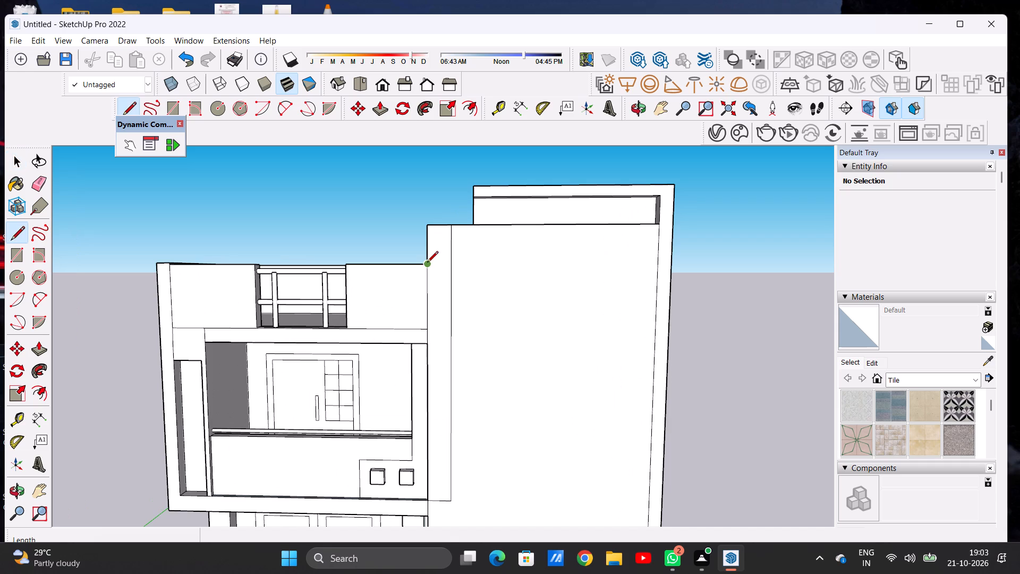
pyautogui.click(425, 266)
pyautogui.click(450, 265)
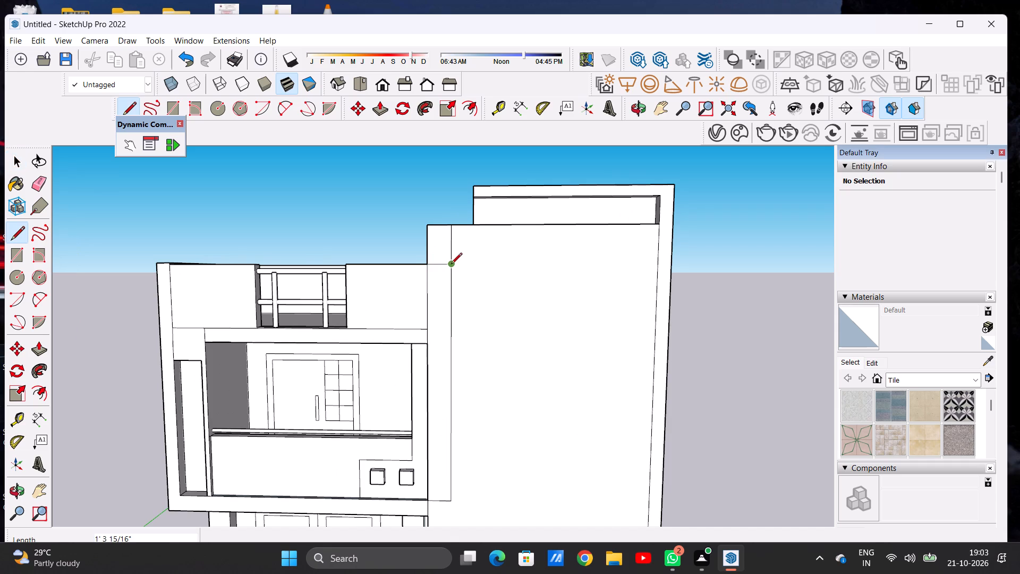
pyautogui.press('space')
# Erase the strip's vertical edge above the new line on the tall front wall.
pyautogui.write('E')
pyautogui.moveTo(445, 247); pyautogui.dragTo(460, 247)
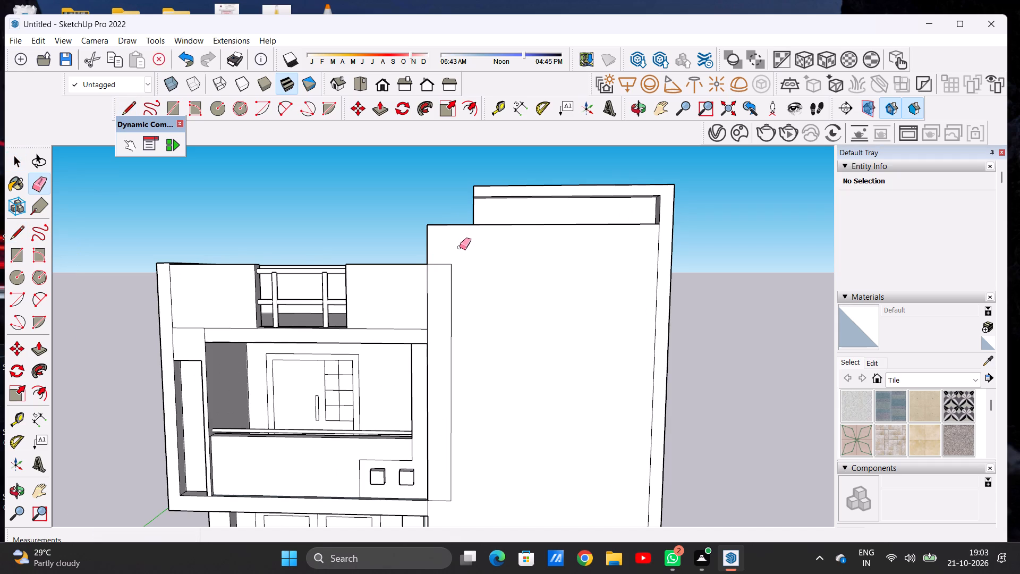
pyautogui.press('space')
# Push/Pull the top face of the upper balcony's left side parapet down until it is flush with the front parapet's top.
pyautogui.scroll(-4, 467, 365)
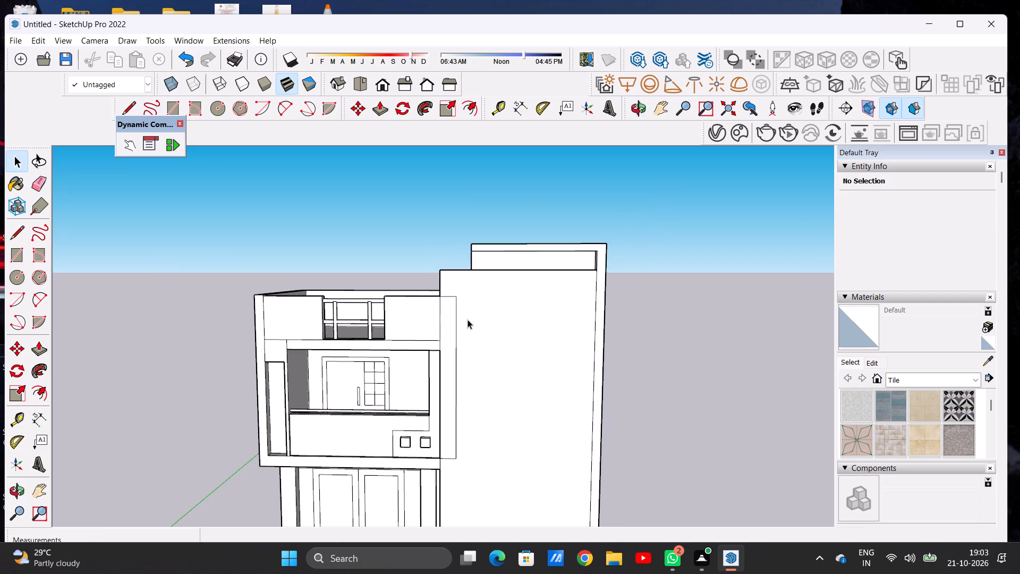
pyautogui.scroll(5, 467, 310)
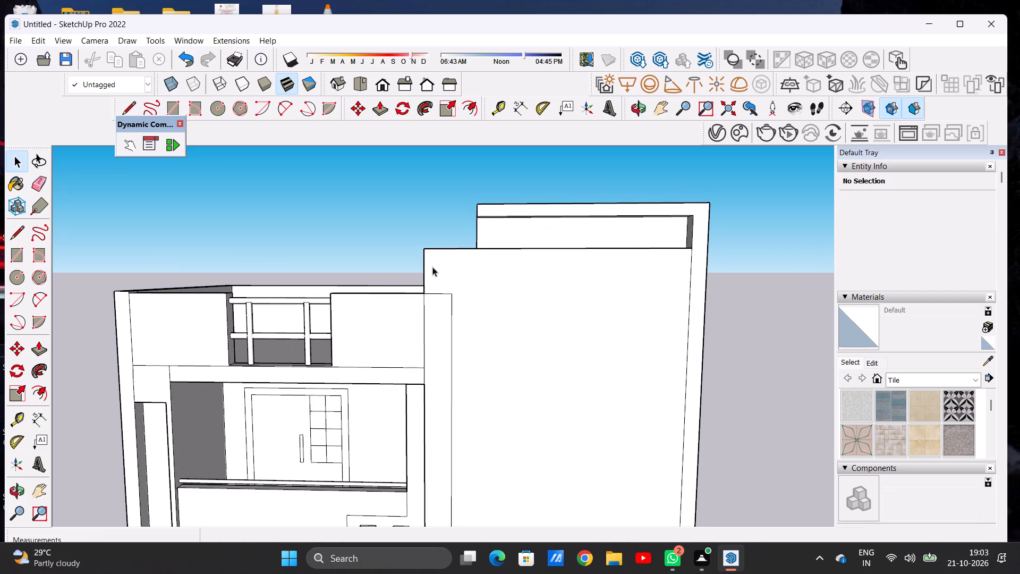
pyautogui.moveTo(428, 297); pyautogui.dragTo(436, 343, button='middle')
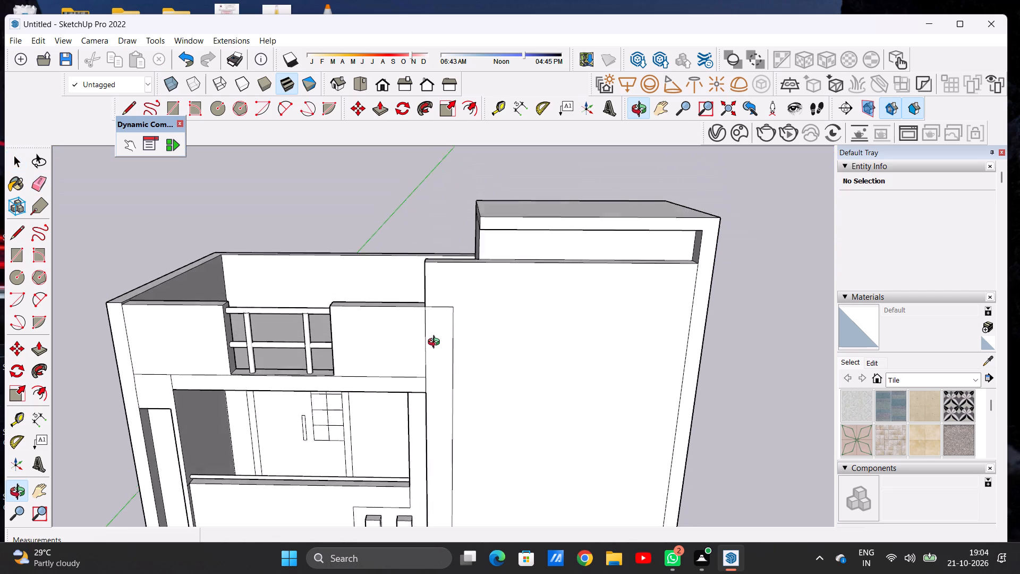
pyautogui.moveTo(436, 343); pyautogui.dragTo(439, 324, button='middle')
pyautogui.scroll(-11, 476, 332)
pyautogui.scroll(7, 381, 347)
pyautogui.moveTo(377, 335); pyautogui.dragTo(379, 393, button='middle')
pyautogui.scroll(7, 344, 333)
pyautogui.moveTo(296, 266); pyautogui.dragTo(293, 348, button='middle')
pyautogui.scroll(7, 304, 319)
pyautogui.moveTo(279, 334); pyautogui.dragTo(246, 273, button='middle')
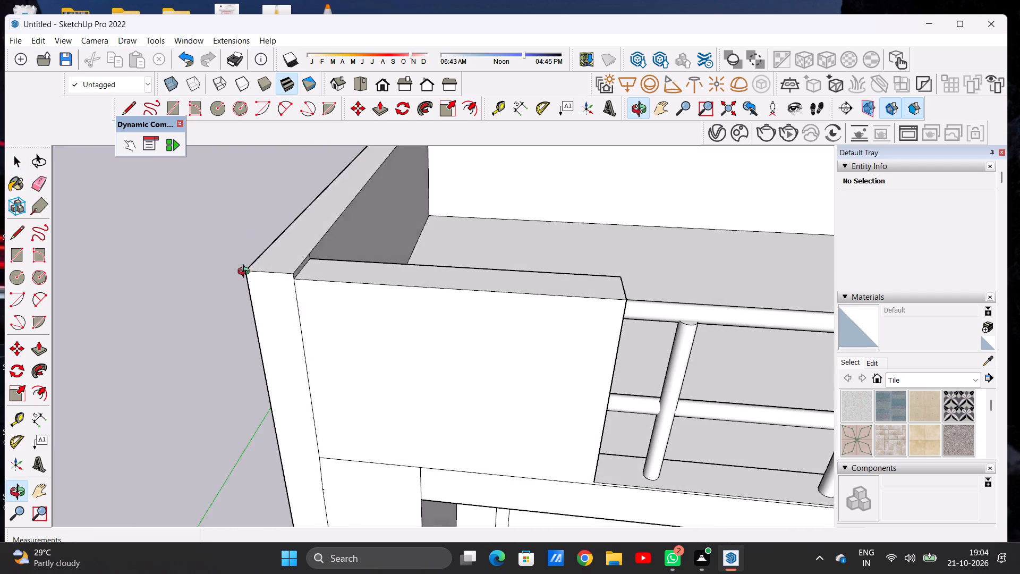
pyautogui.moveTo(246, 273); pyautogui.dragTo(240, 261, button='middle')
pyautogui.press('p')
pyautogui.scroll(7, 300, 251)
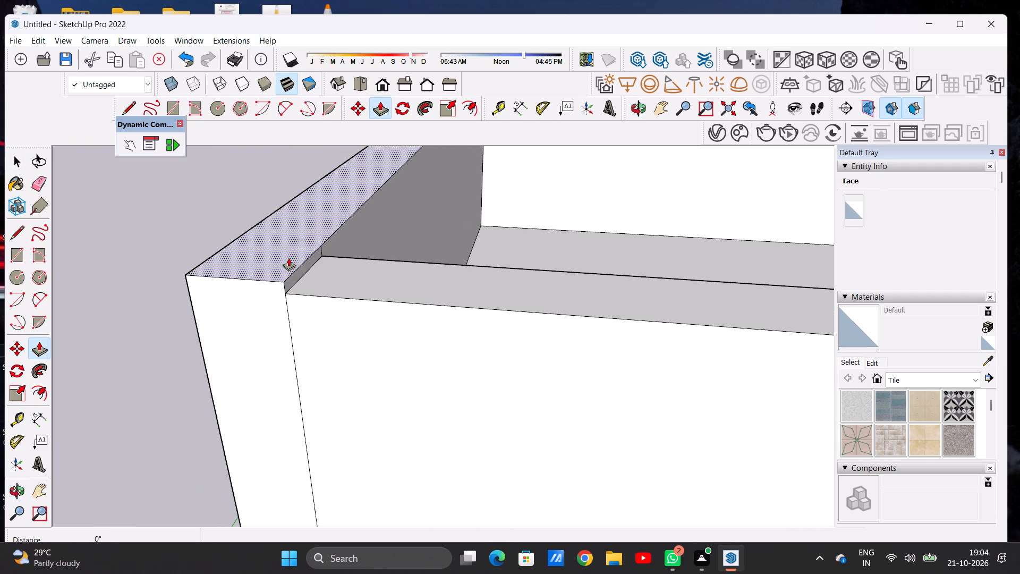
pyautogui.click(286, 260)
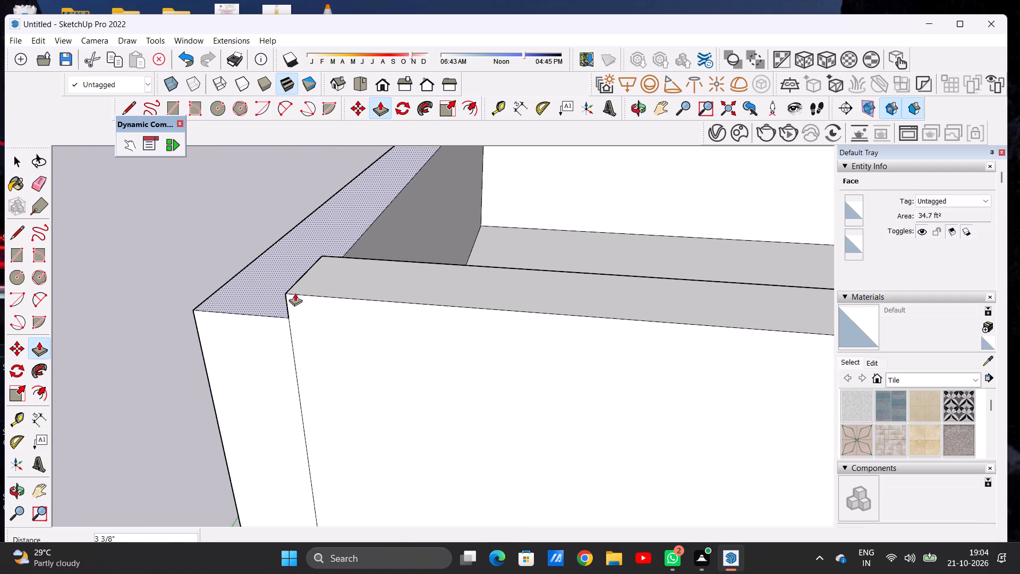
pyautogui.click(283, 293)
pyautogui.press('space')
# Draw a 9" line across the left side parapet's top, from the inner corner to the outer edge.
pyautogui.scroll(-8, 301, 327)
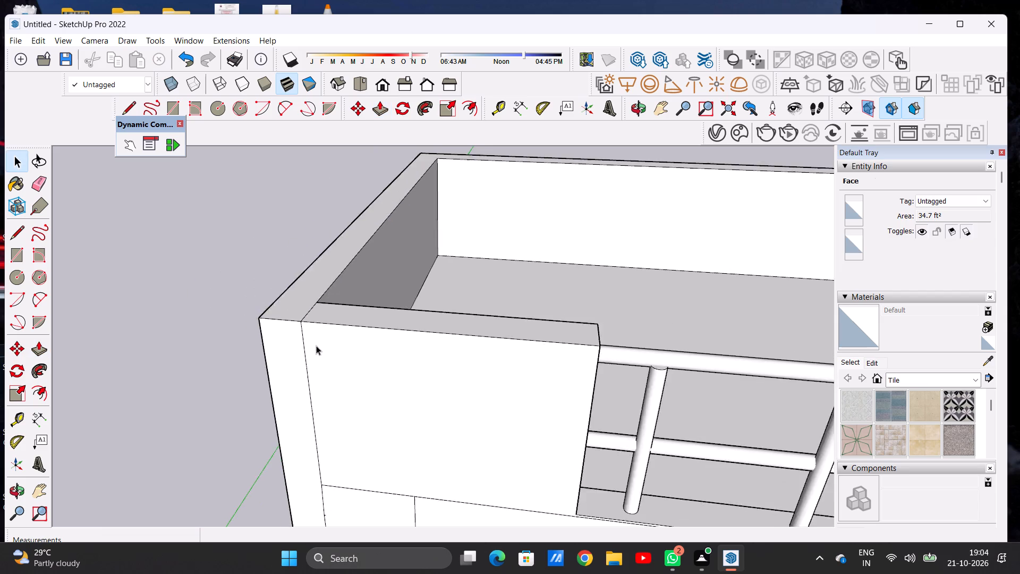
pyautogui.scroll(-5, 316, 345)
pyautogui.moveTo(310, 357); pyautogui.dragTo(328, 373, button='middle')
pyautogui.press('l')
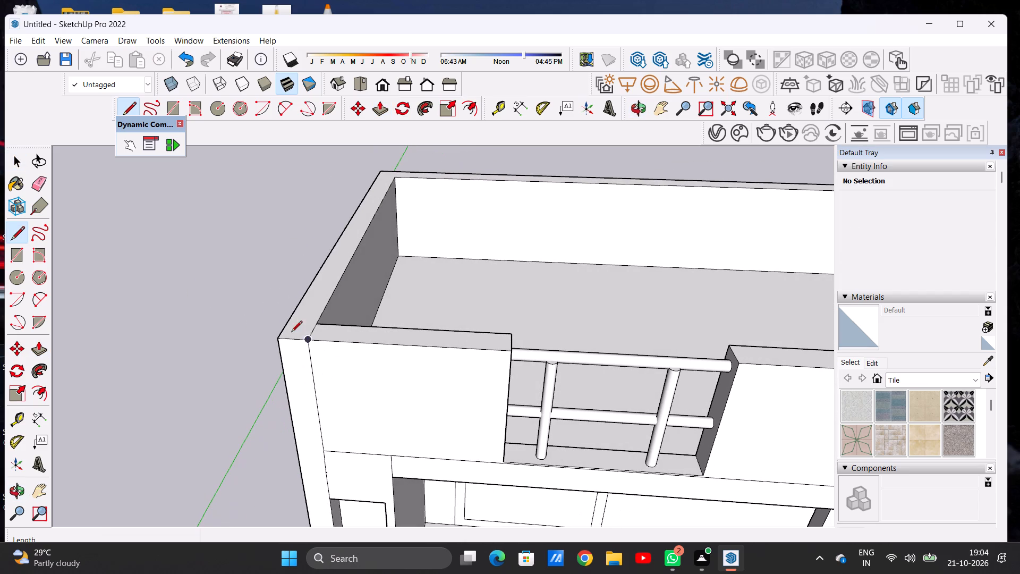
pyautogui.scroll(7, 308, 312)
pyautogui.click(326, 337)
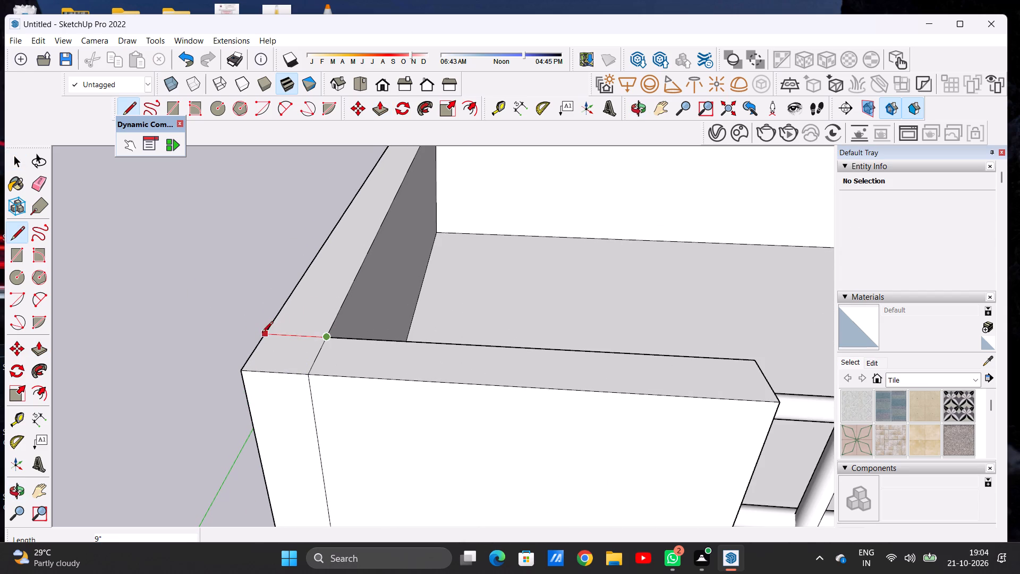
pyautogui.click(262, 336)
pyautogui.press('space')
# Push/Pull the small square on the left front corner of the upper balcony's parapet top up about 5' 1/8".
pyautogui.scroll(-3, 305, 353)
pyautogui.scroll(2, 307, 354)
pyautogui.press('p')
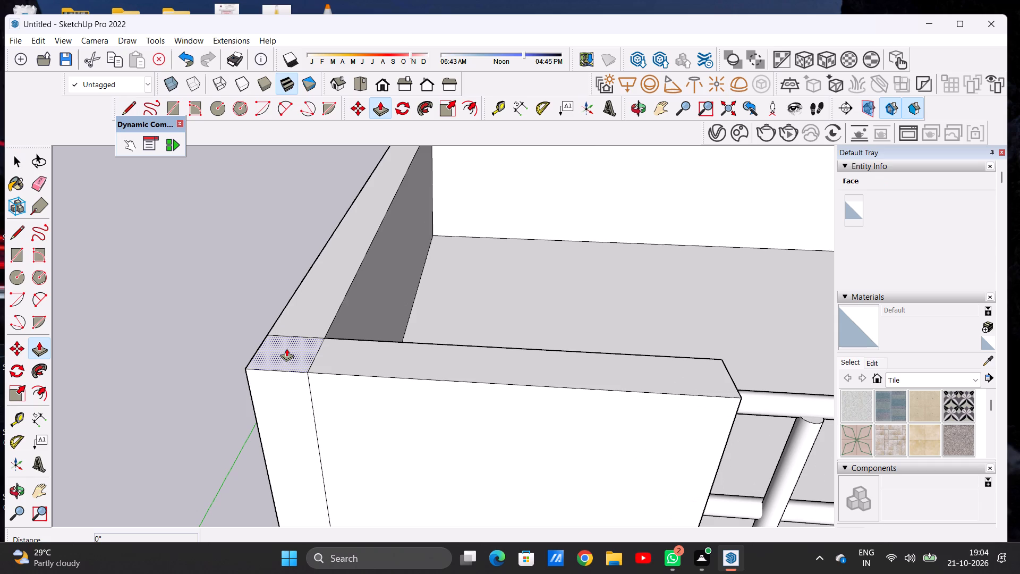
pyautogui.click(286, 348)
pyautogui.scroll(-16, 313, 288)
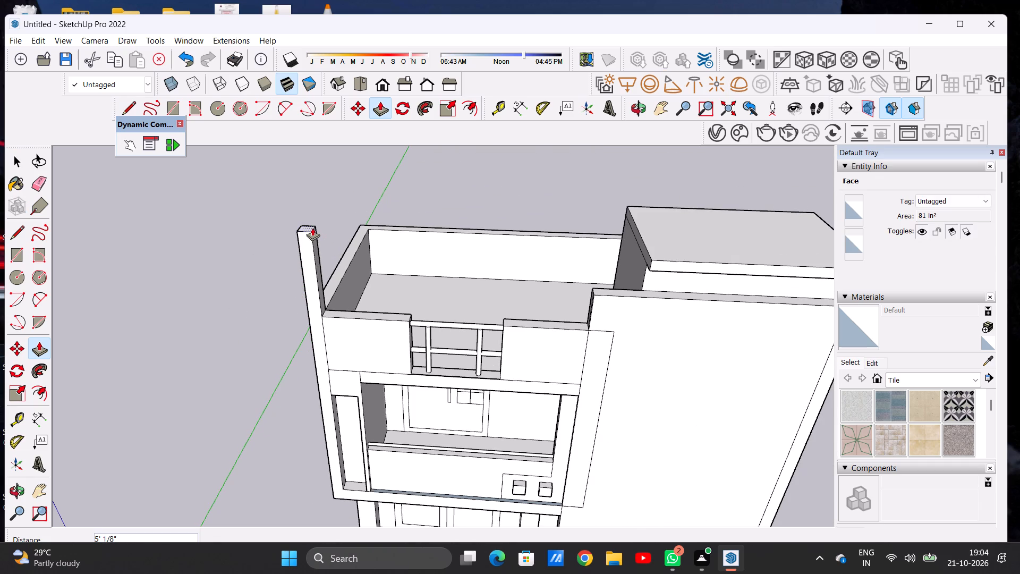
pyautogui.click(312, 227)
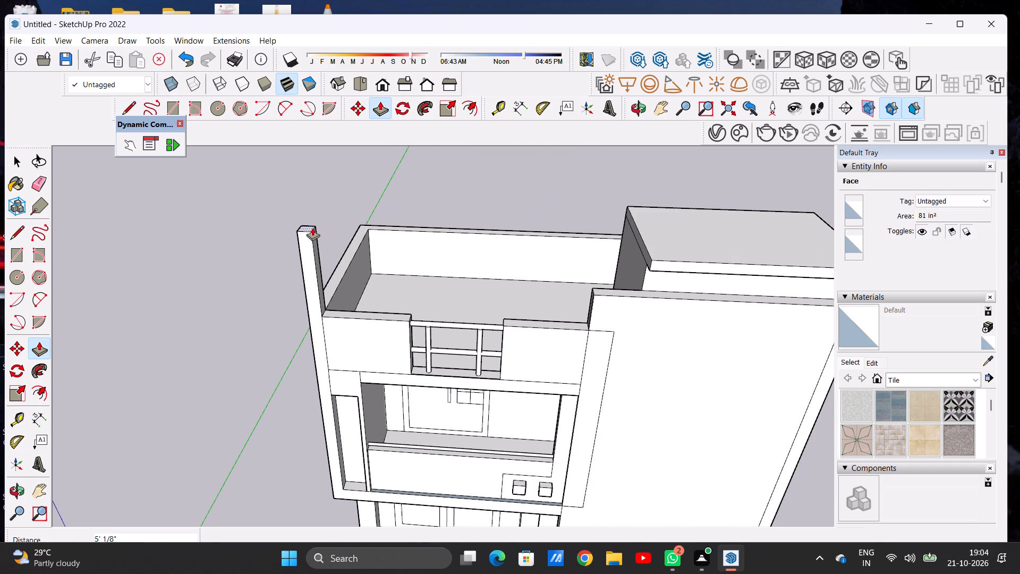
# Push/Pull the top face of the new corner post down about 7 1/4".
pyautogui.scroll(7, 302, 221)
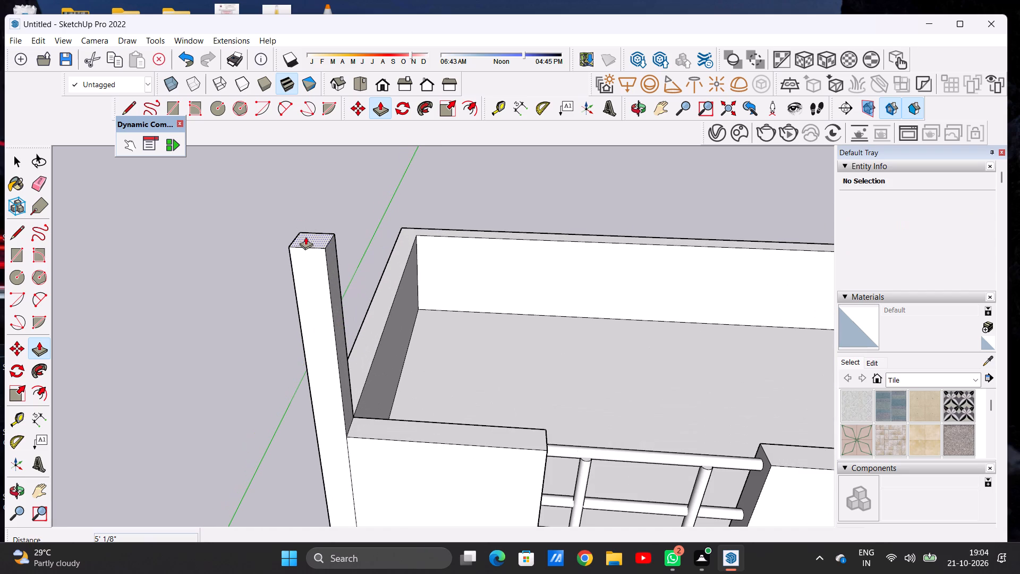
pyautogui.click(307, 238)
pyautogui.click(313, 264)
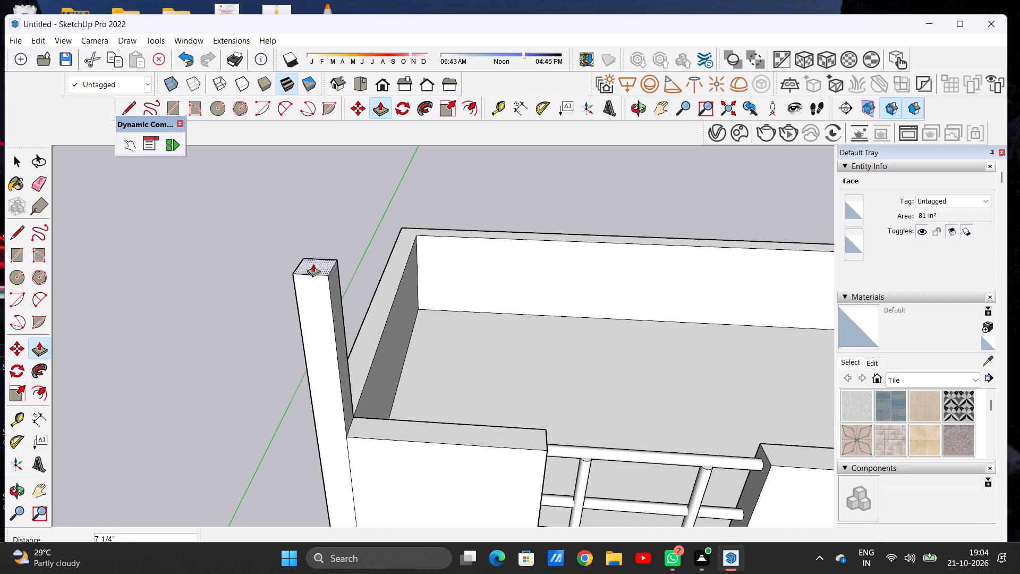
pyautogui.press('space')
# Draw two lines on the front parapet's top beside the railing, outlining a strip about 2' 2 7/16" long against its inner edge.
pyautogui.scroll(-6, 386, 344)
pyautogui.moveTo(392, 432); pyautogui.dragTo(399, 336, button='middle')
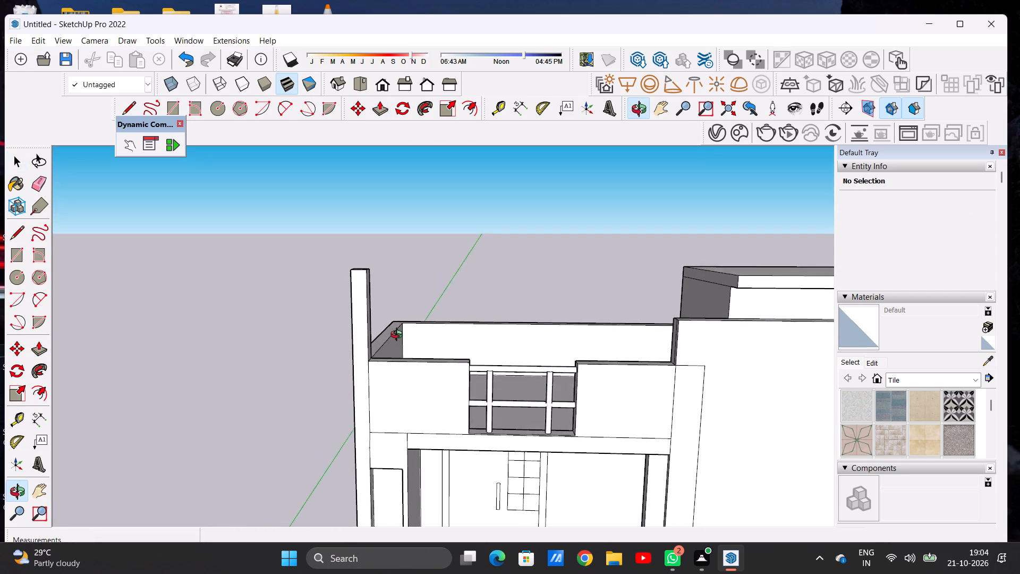
pyautogui.moveTo(399, 336); pyautogui.dragTo(399, 335, button='middle')
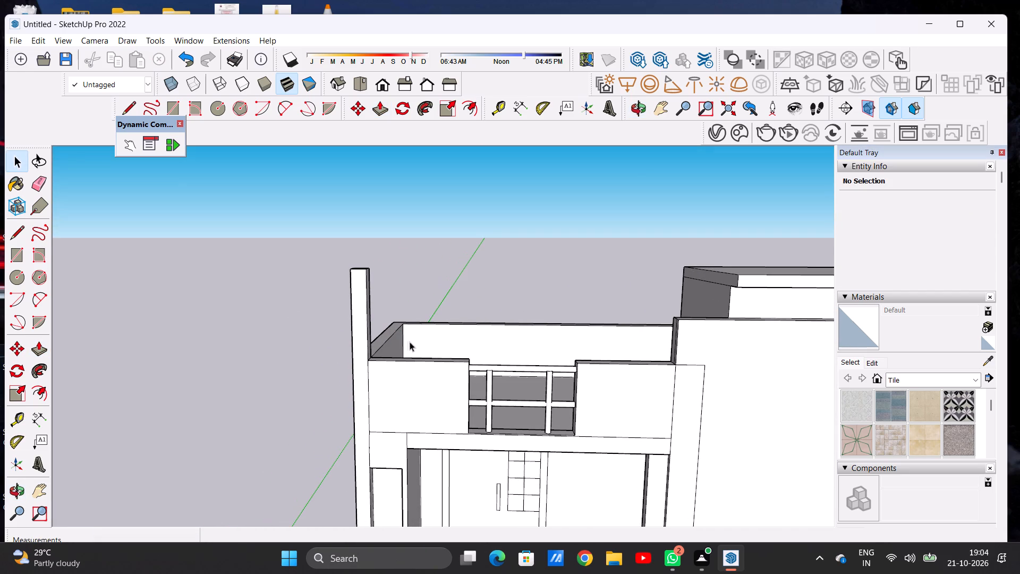
pyautogui.scroll(3, 420, 344)
pyautogui.moveTo(421, 351); pyautogui.dragTo(436, 435, button='middle')
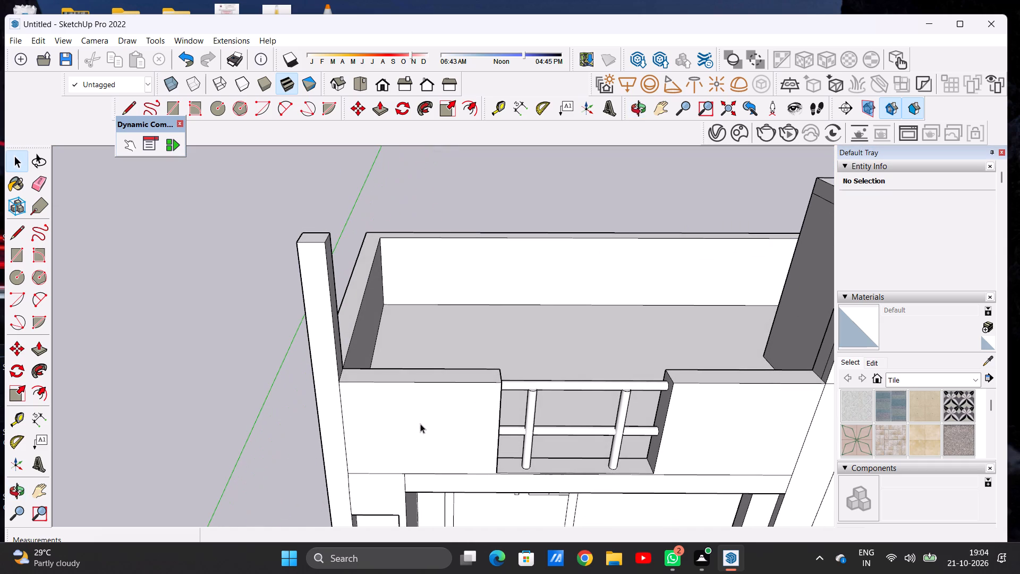
pyautogui.scroll(-3, 391, 414)
pyautogui.scroll(5, 403, 402)
pyautogui.press('l')
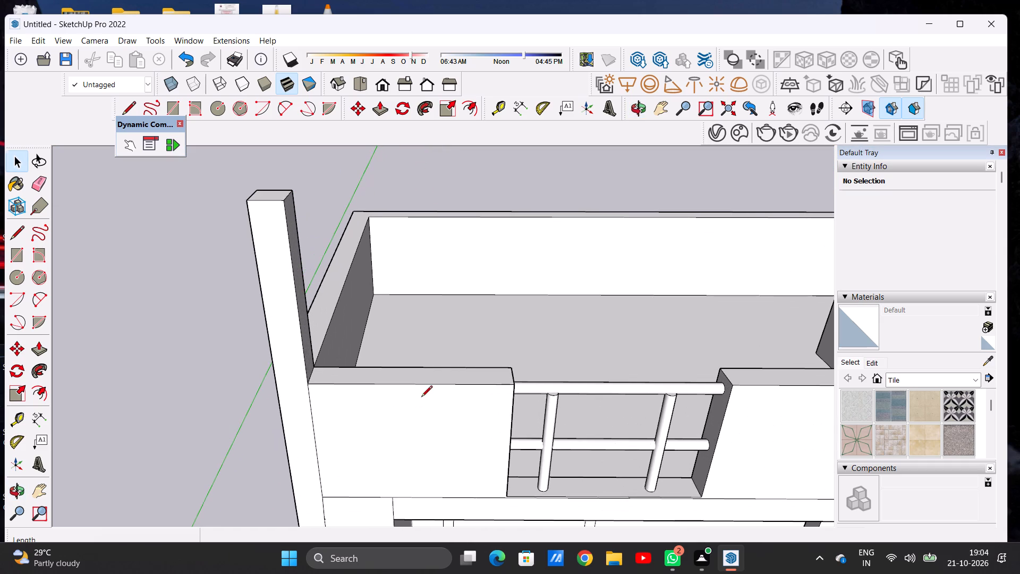
pyautogui.scroll(6, 431, 376)
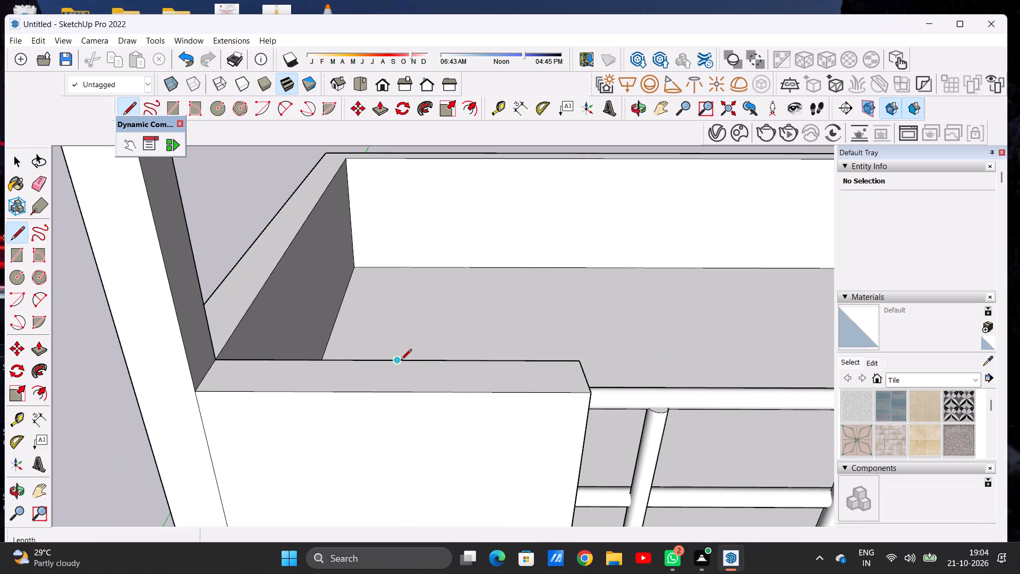
pyautogui.click(408, 361)
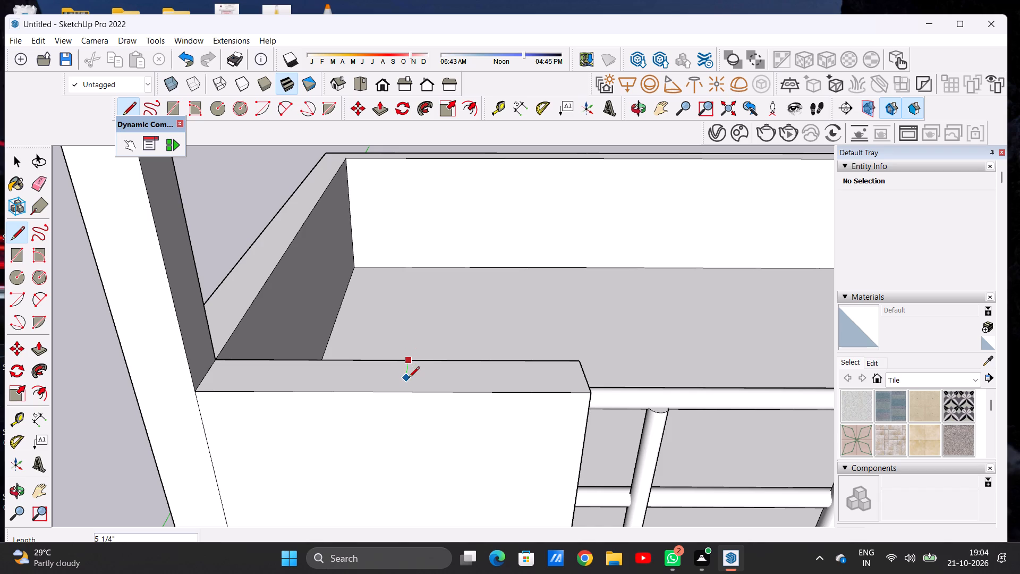
pyautogui.click(409, 383)
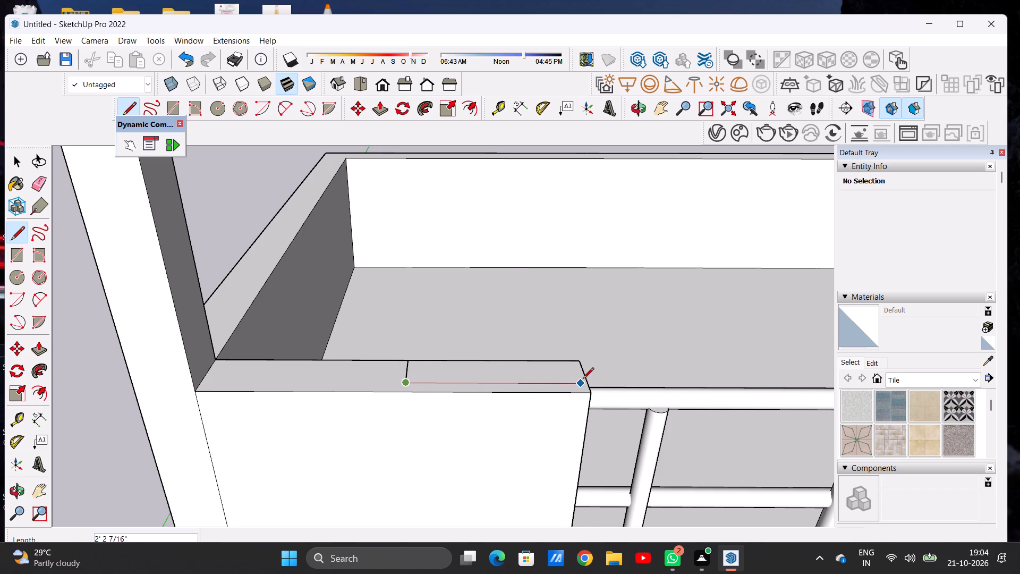
pyautogui.click(583, 379)
pyautogui.press('space')
# Push/Pull the strip outlined on the front parapet's top up about 2' 5/16" to form a block.
pyautogui.press('p')
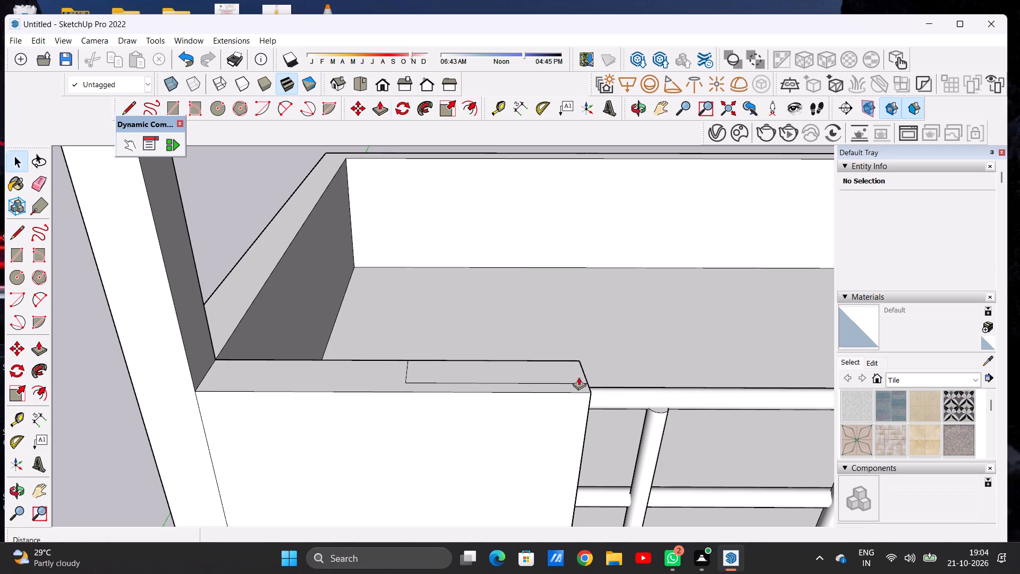
pyautogui.click(543, 367)
pyautogui.scroll(-10, 545, 306)
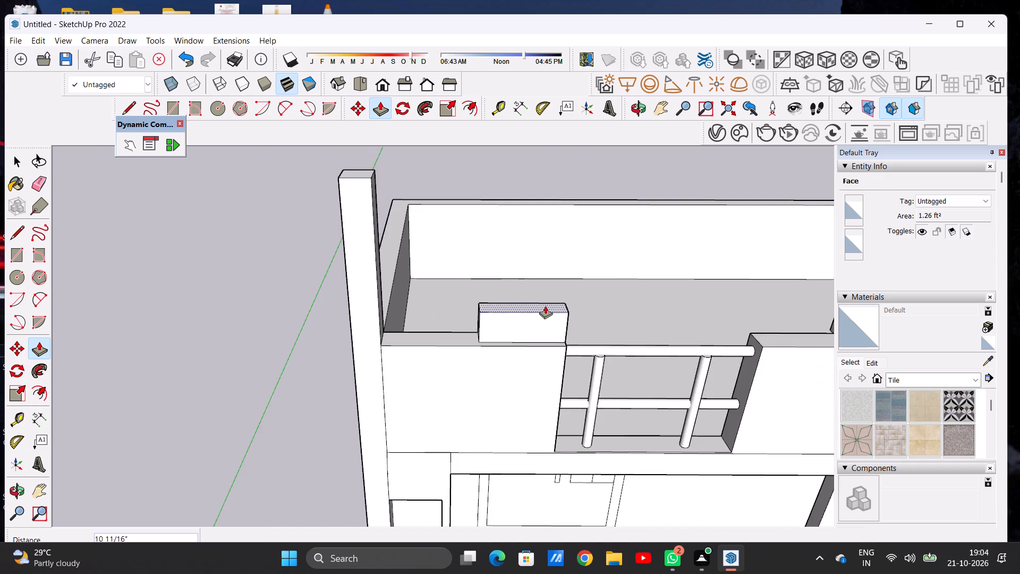
pyautogui.scroll(-4, 545, 306)
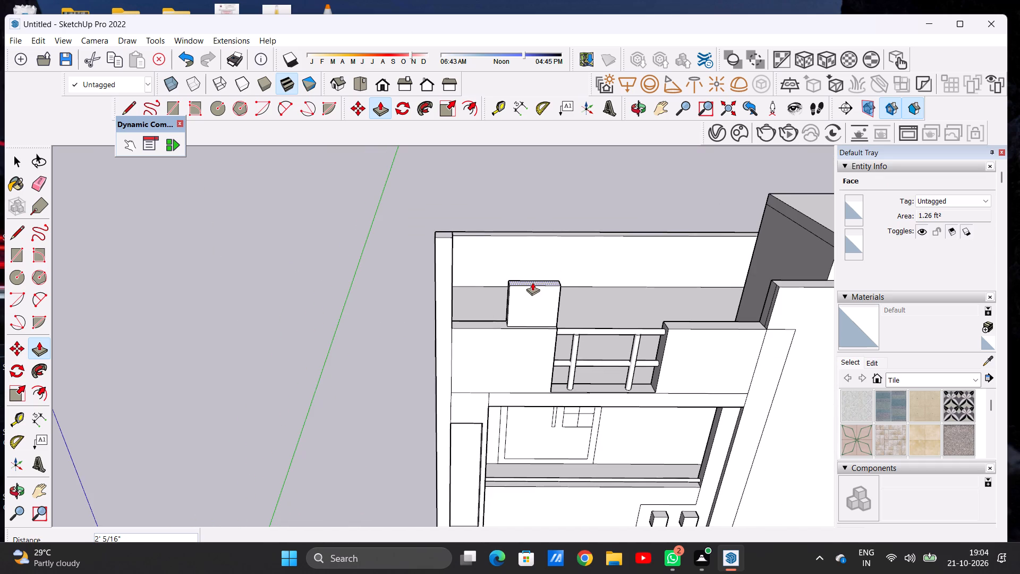
pyautogui.click(529, 283)
pyautogui.press('space')
# Push/Pull the corner post's top face down a further 9 7/8".
pyautogui.scroll(-6, 326, 381)
pyautogui.moveTo(375, 389); pyautogui.dragTo(382, 284, button='middle')
pyautogui.scroll(5, 421, 293)
pyautogui.moveTo(405, 341); pyautogui.dragTo(253, 414, button='middle')
pyautogui.scroll(4, 364, 307)
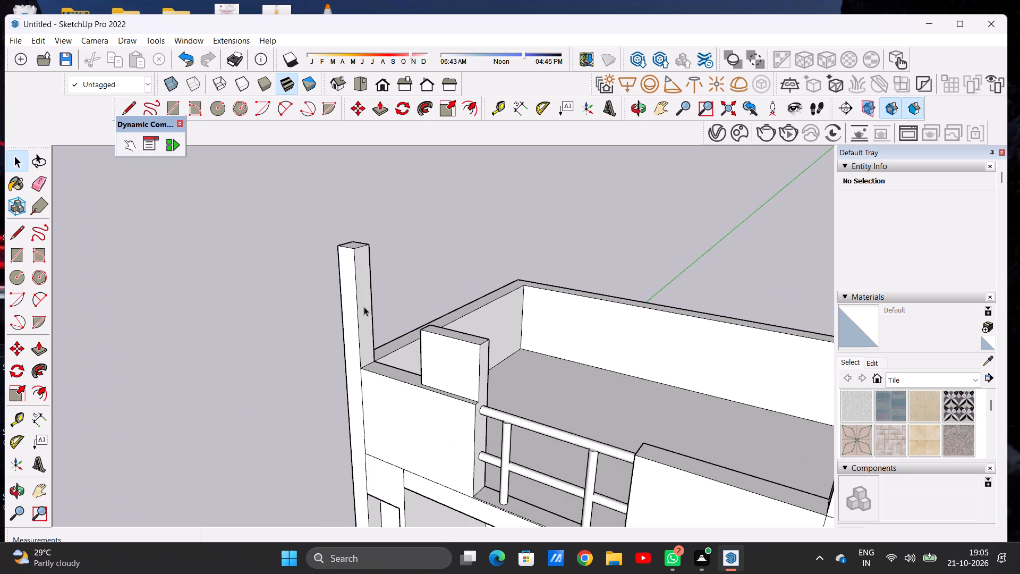
pyautogui.scroll(-5, 369, 333)
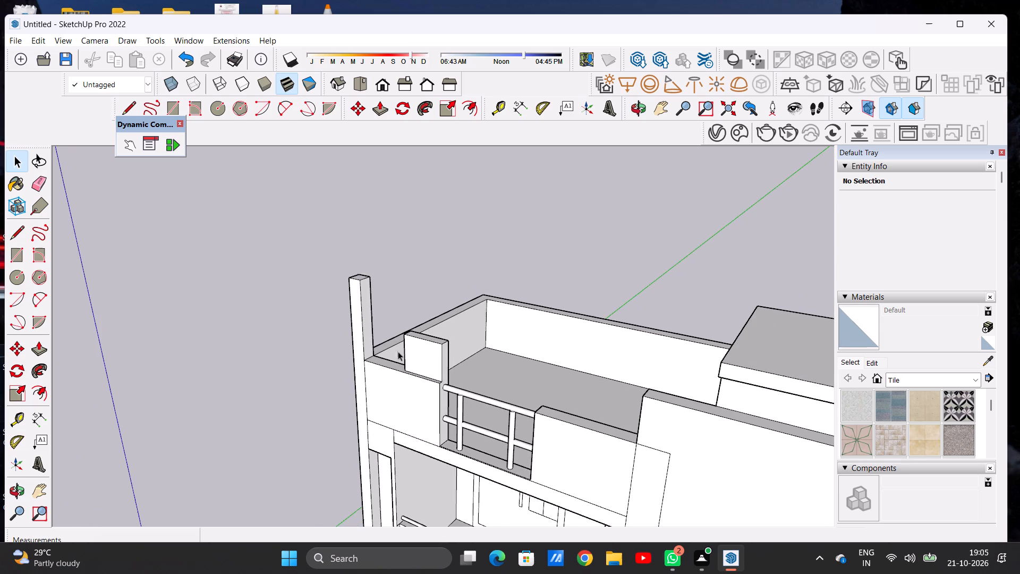
pyautogui.moveTo(416, 329); pyautogui.dragTo(440, 295, button='middle')
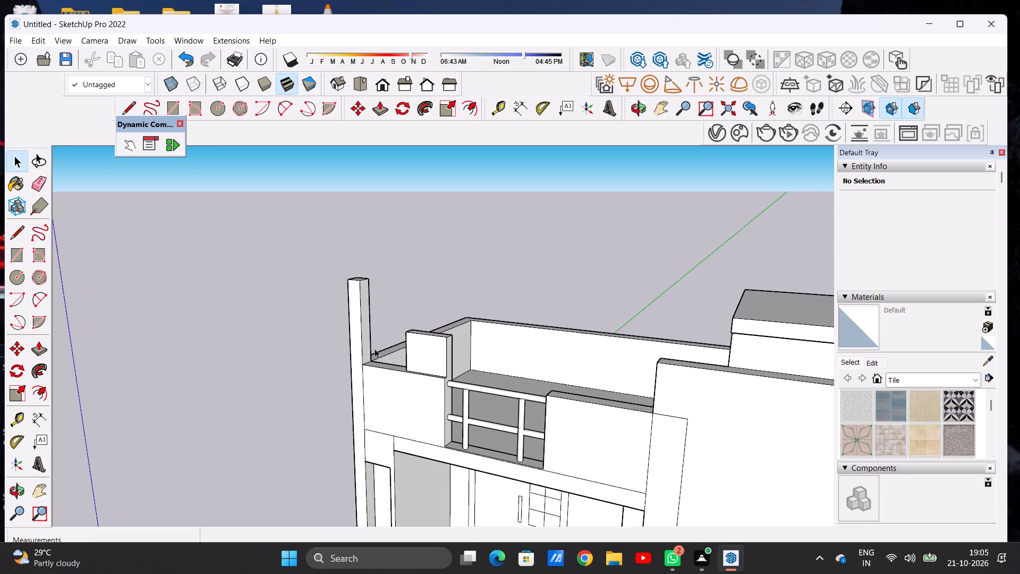
pyautogui.moveTo(373, 349); pyautogui.dragTo(405, 325, button='middle')
pyautogui.scroll(5, 320, 297)
pyautogui.moveTo(388, 278); pyautogui.dragTo(382, 364, button='middle')
pyautogui.press('p')
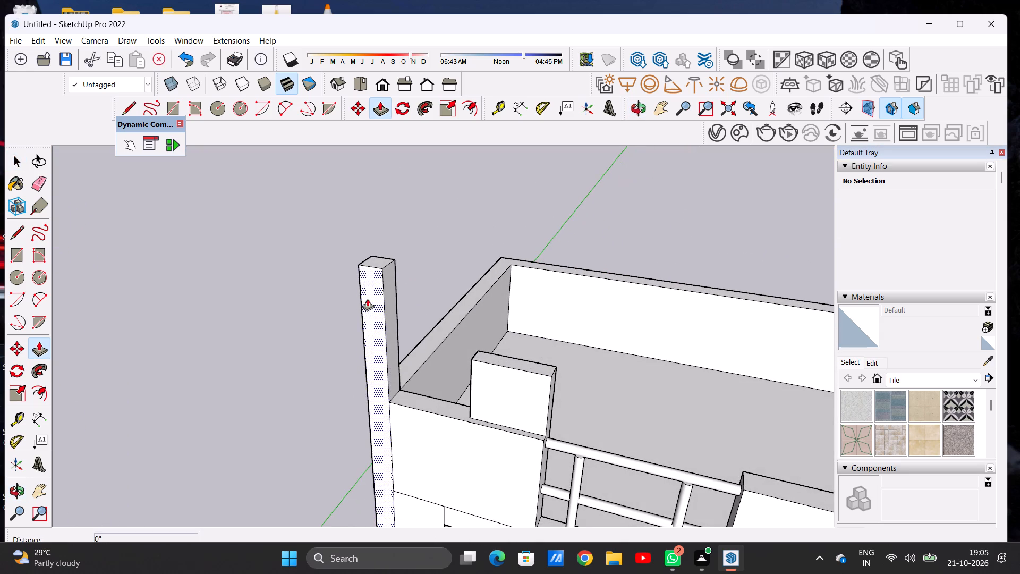
pyautogui.scroll(5, 368, 260)
pyautogui.click(382, 261)
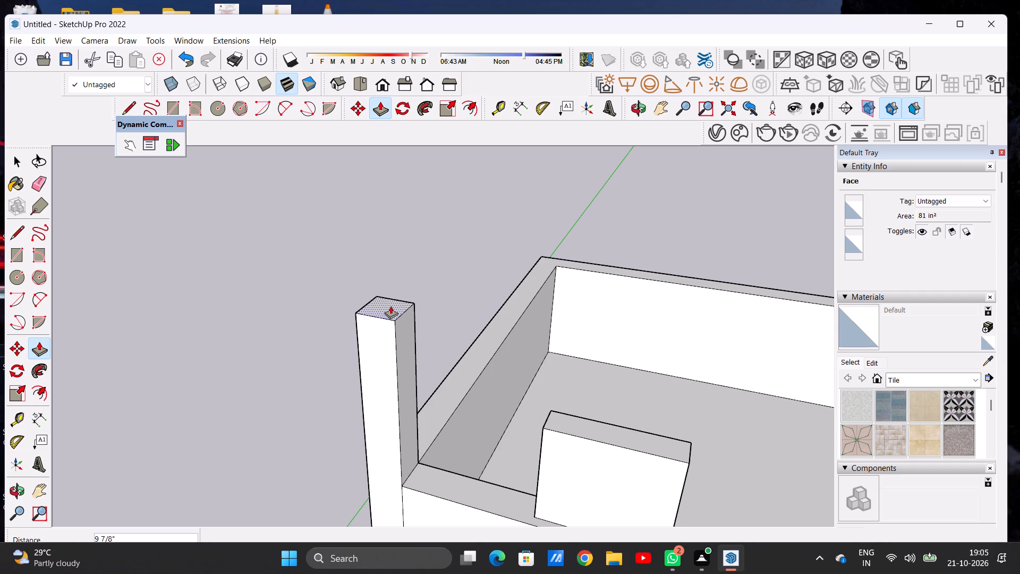
pyautogui.click(390, 306)
pyautogui.press('space')
# Draw a 9" line across the corner post's side facing the block, a short distance below its top.
pyautogui.scroll(-5, 399, 335)
pyautogui.moveTo(414, 381); pyautogui.dragTo(376, 322, button='middle')
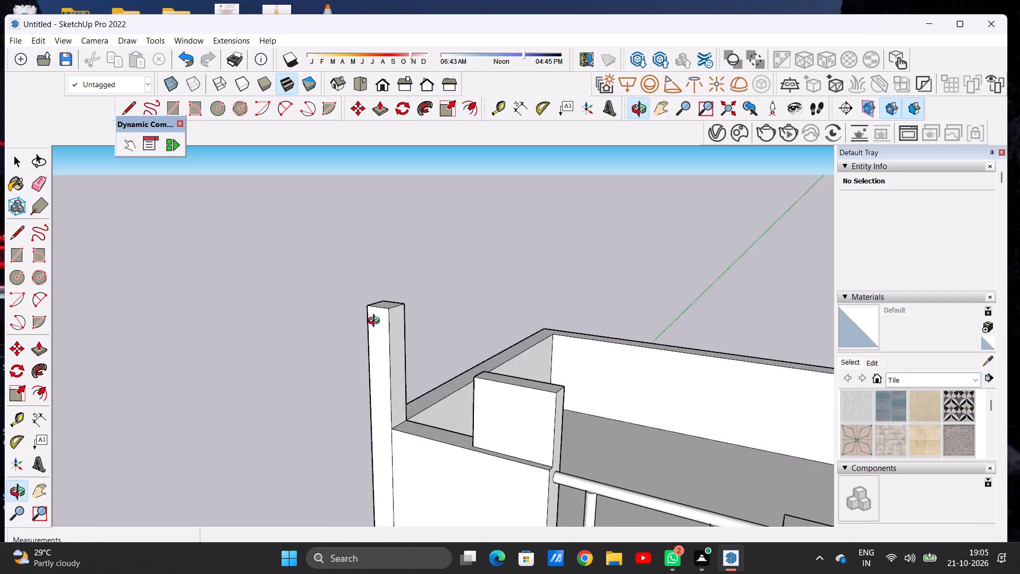
pyautogui.moveTo(376, 322); pyautogui.dragTo(370, 307, button='middle')
pyautogui.press('l')
pyautogui.scroll(5, 370, 307)
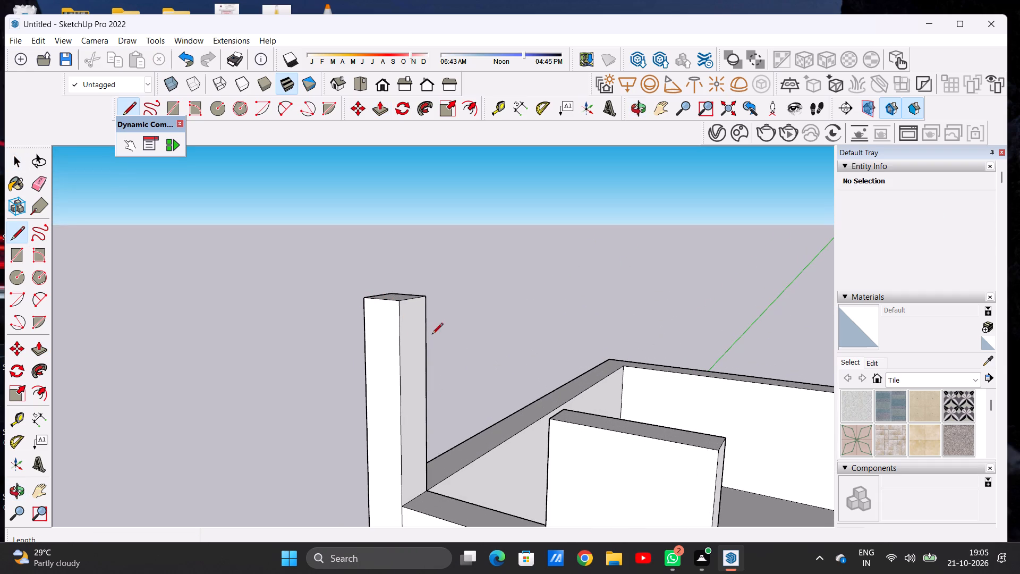
pyautogui.click(398, 338)
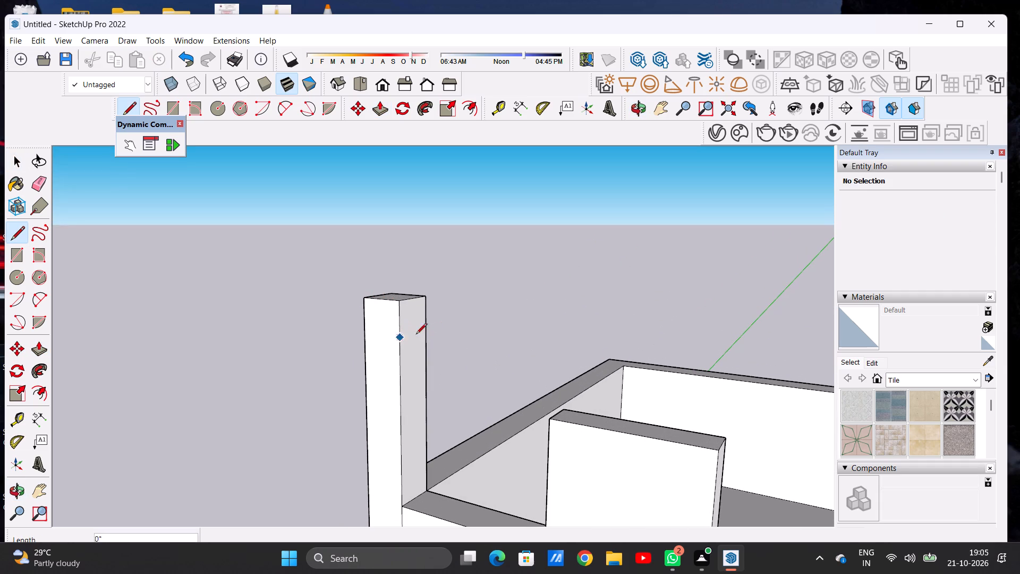
pyautogui.click(422, 333)
pyautogui.press('space')
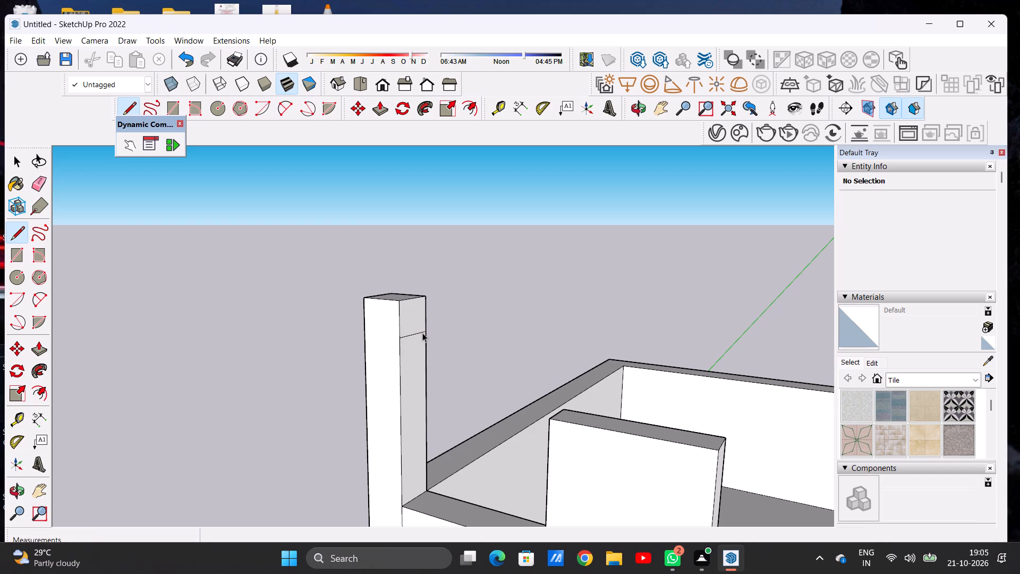
# Push/Pull the post's face above the new line about 4' 10 5/8" horizontally, to the parapet block's railing-side edge, forming a top beam.
pyautogui.write('P')
pyautogui.click(413, 310)
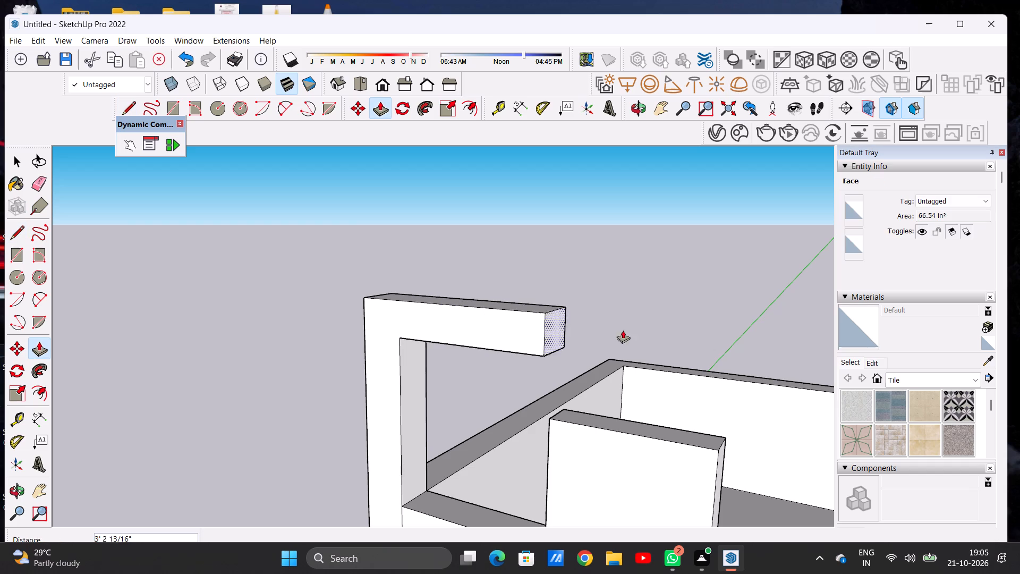
pyautogui.scroll(-5, 732, 379)
pyautogui.scroll(-11, 686, 392)
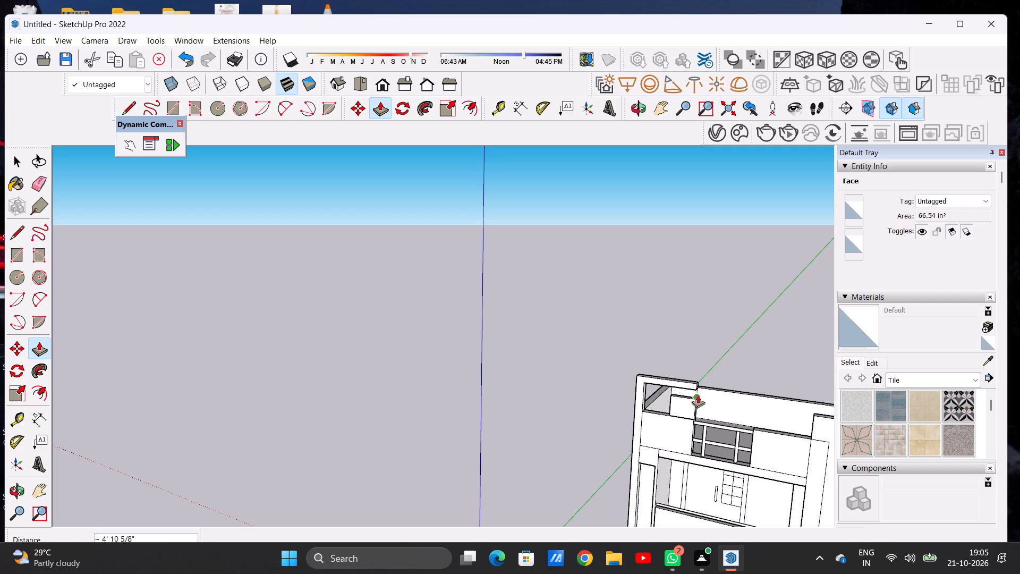
pyautogui.click(698, 395)
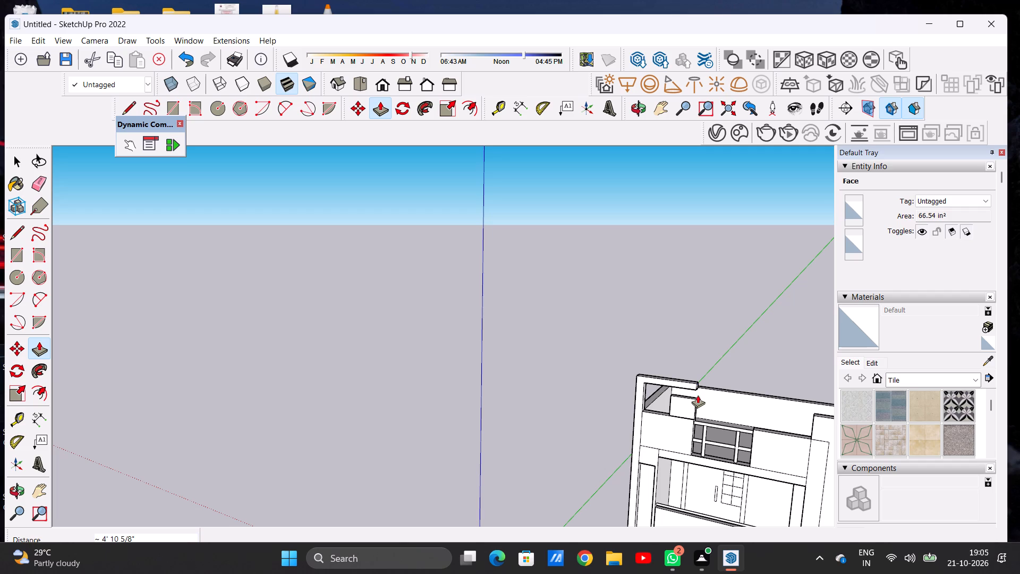
pyautogui.press('space')
# Push/Pull the parapet block's top face up about 11 11/16" to meet the underside of the top beam.
pyautogui.scroll(-7, 591, 453)
pyautogui.moveTo(544, 453); pyautogui.dragTo(648, 446, button='middle')
pyautogui.scroll(2, 648, 446)
pyautogui.scroll(-2, 648, 446)
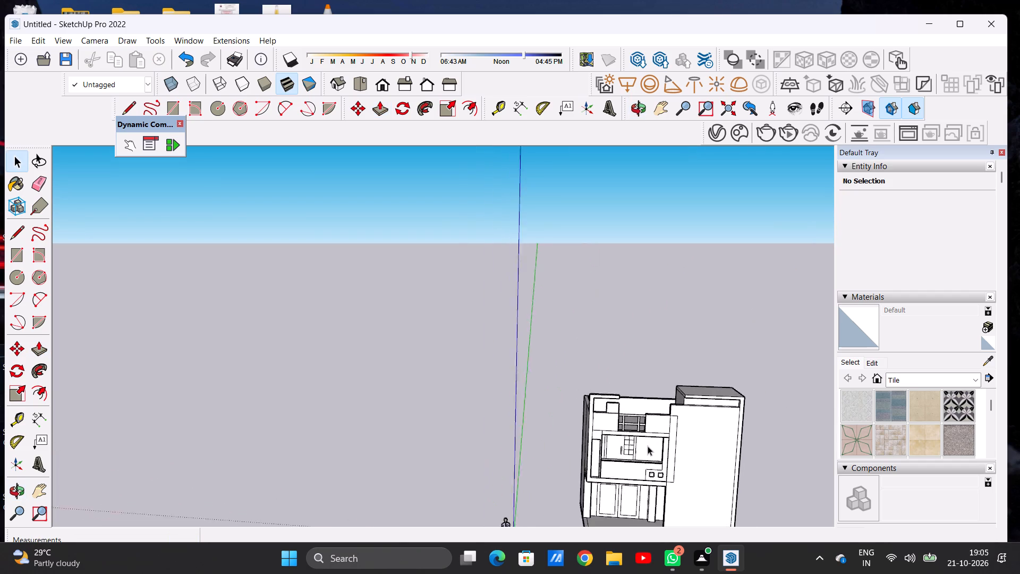
pyautogui.scroll(-2, 648, 446)
pyautogui.scroll(8, 650, 406)
pyautogui.scroll(-1, 608, 409)
pyautogui.scroll(9, 589, 411)
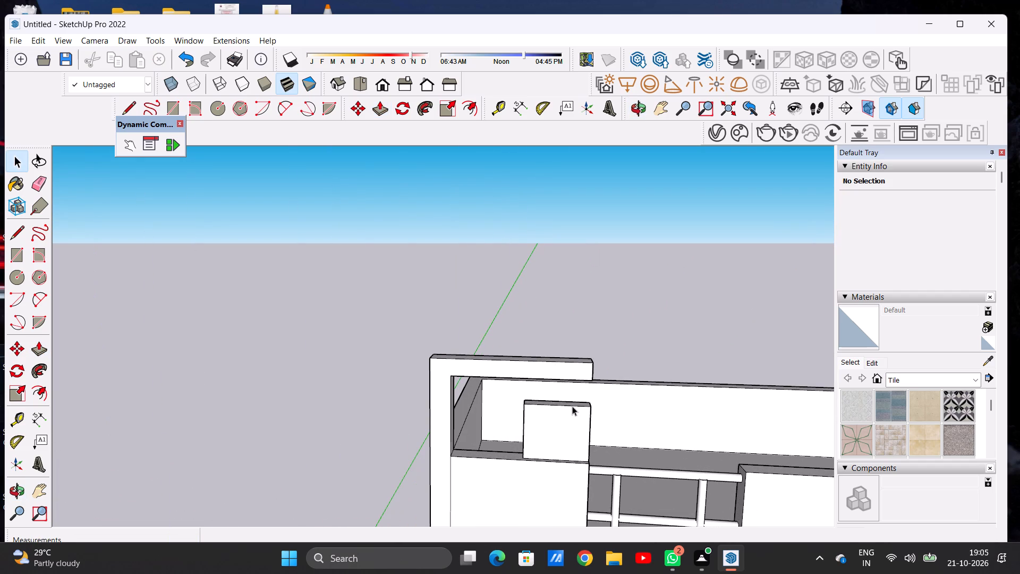
pyautogui.moveTo(572, 406); pyautogui.dragTo(506, 380, button='middle')
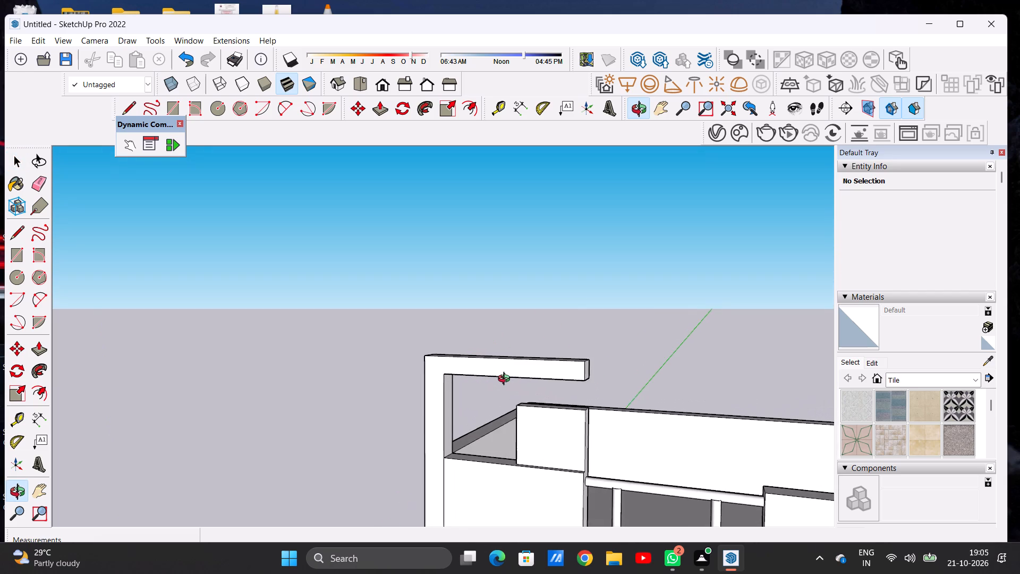
pyautogui.moveTo(506, 380); pyautogui.dragTo(506, 380, button='middle')
pyautogui.moveTo(558, 415); pyautogui.dragTo(553, 416, button='middle')
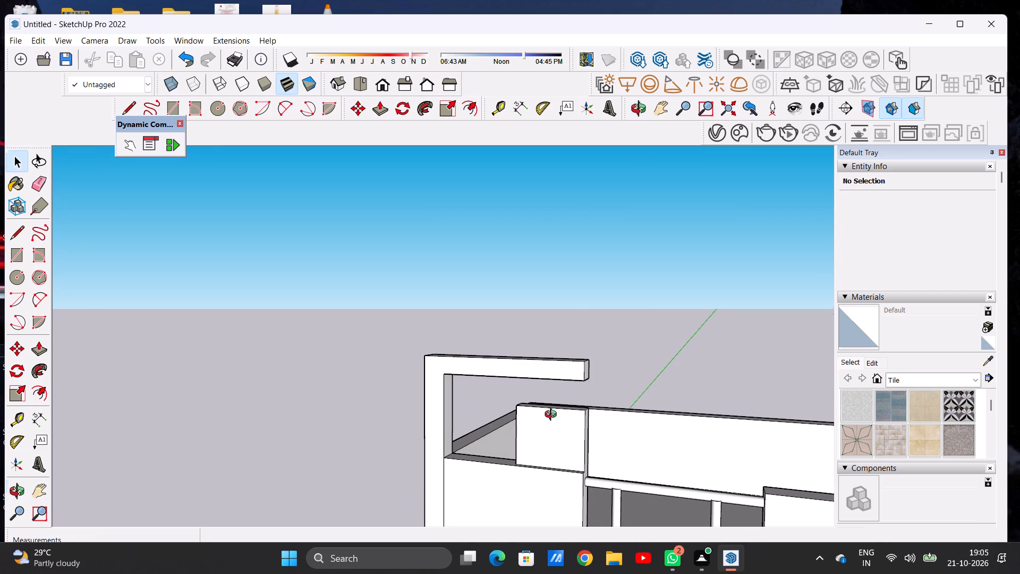
pyautogui.moveTo(553, 416); pyautogui.dragTo(587, 455, button='middle')
pyautogui.scroll(6, 577, 414)
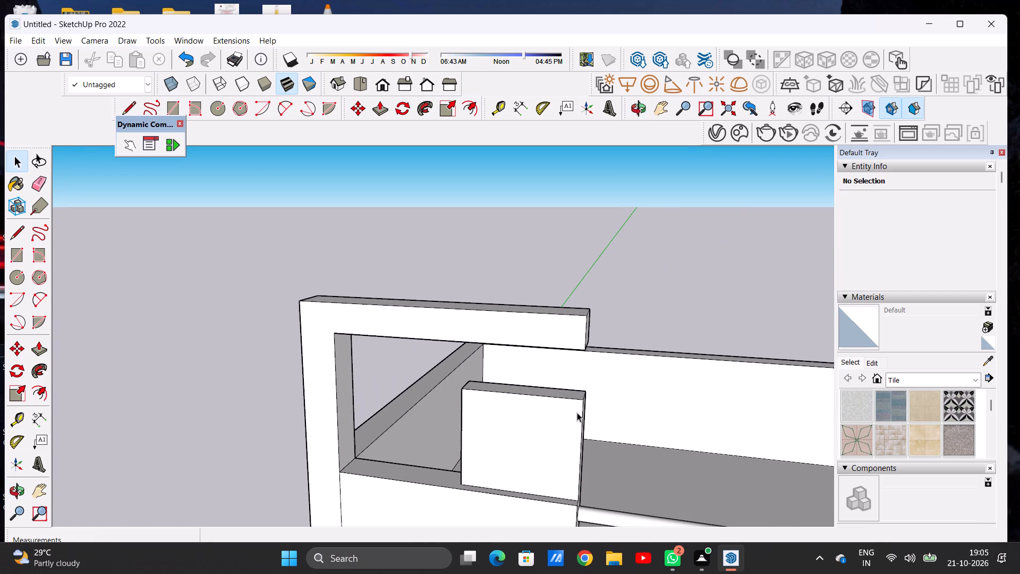
pyautogui.press('p')
pyautogui.scroll(7, 574, 390)
pyautogui.click(582, 403)
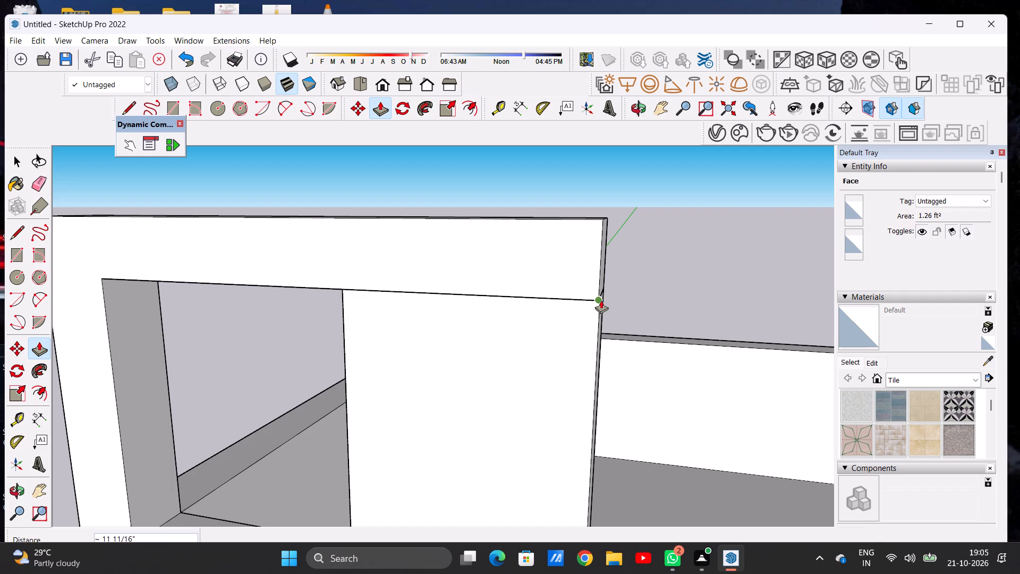
pyautogui.click(601, 300)
pyautogui.press('space')
# Examine the post, top beam and block frame above the upper balcony's front parapet.
pyautogui.scroll(-4, 530, 367)
pyautogui.scroll(1, 528, 367)
pyautogui.scroll(-5, 528, 367)
pyautogui.scroll(1, 460, 351)
pyautogui.scroll(-5, 460, 351)
pyautogui.scroll(1, 472, 395)
pyautogui.moveTo(474, 388); pyautogui.dragTo(477, 348, button='middle')
pyautogui.scroll(1, 477, 348)
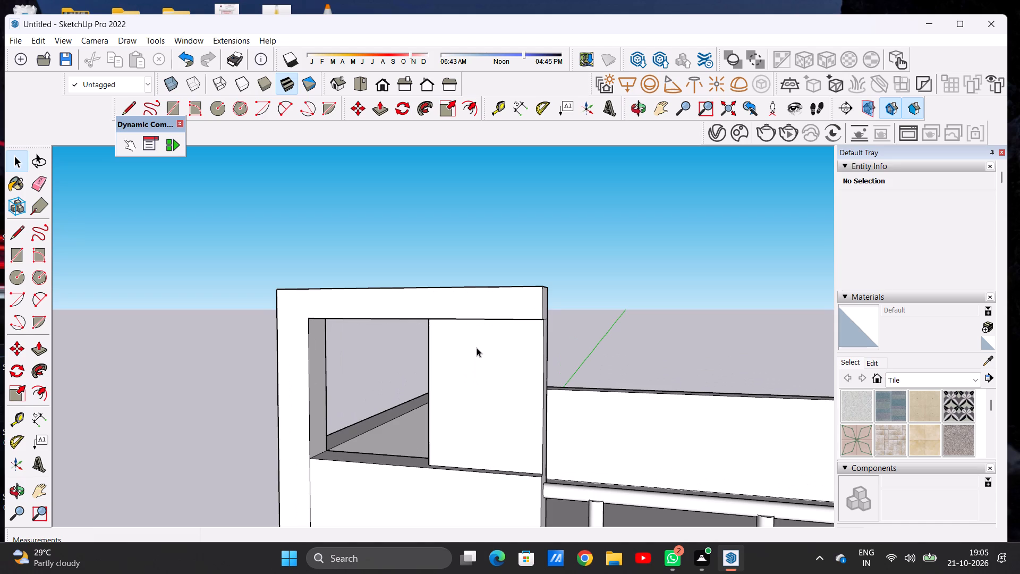
# Examine the house front from near and far, comparing the balcony's post-and-beam frame with the rest of the facade.
pyautogui.scroll(-8, 342, 347)
pyautogui.moveTo(386, 374); pyautogui.dragTo(461, 367, button='middle')
pyautogui.scroll(14, 430, 356)
pyautogui.moveTo(393, 339); pyautogui.dragTo(493, 345, button='middle')
pyautogui.scroll(-6, 376, 345)
pyautogui.scroll(1, 376, 345)
pyautogui.scroll(-7, 376, 345)
pyautogui.moveTo(342, 416); pyautogui.dragTo(269, 417, button='middle')
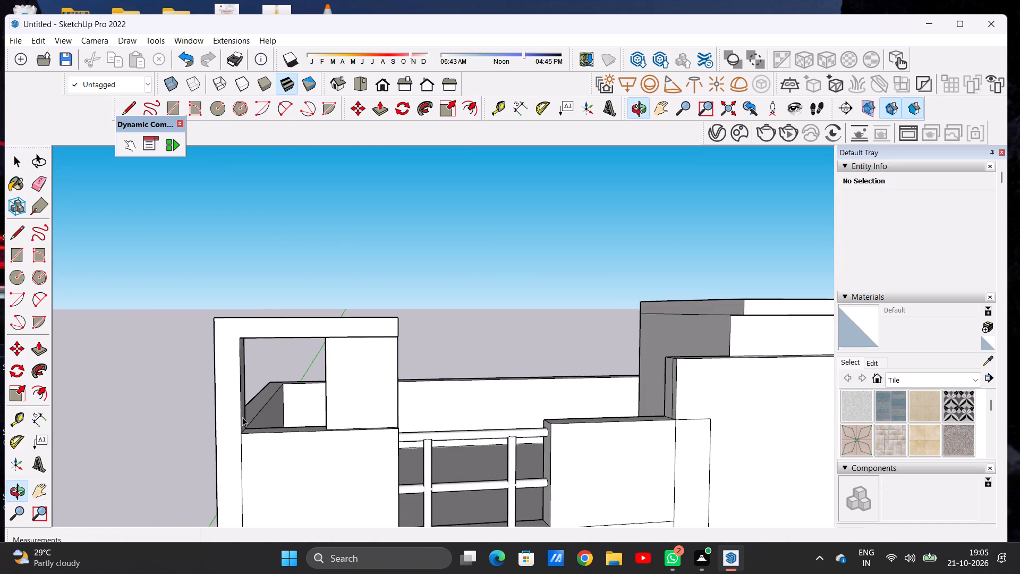
pyautogui.scroll(-16, 275, 417)
pyautogui.scroll(6, 289, 383)
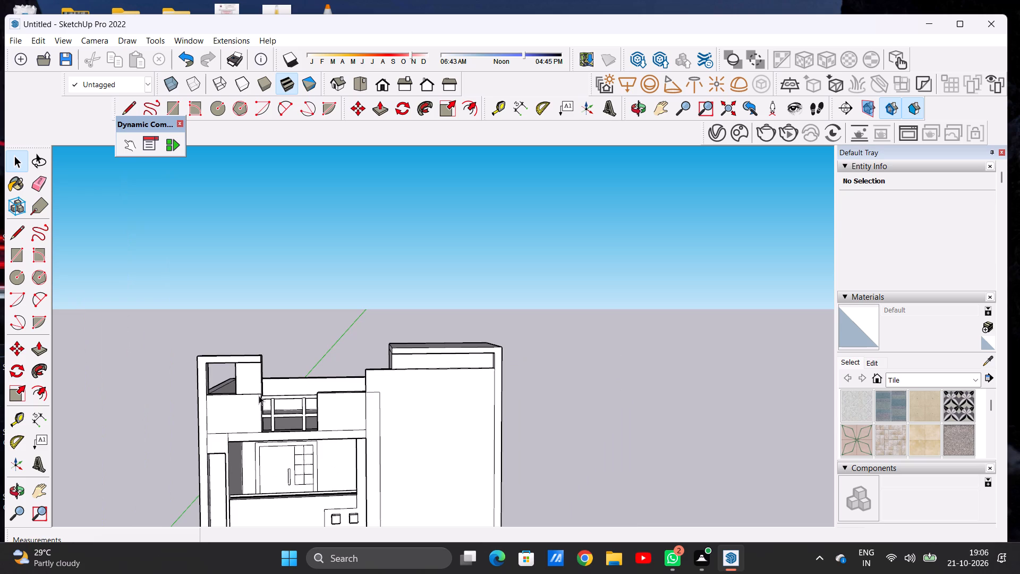
pyautogui.scroll(-5, 259, 395)
pyautogui.scroll(6, 261, 451)
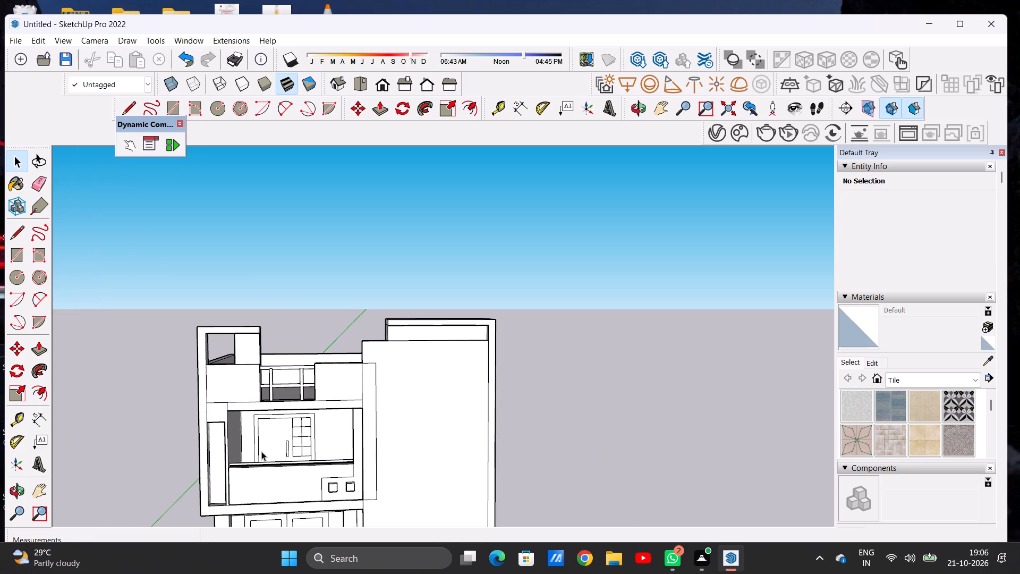
pyautogui.press('`')
pyautogui.scroll(-12, 291, 398)
pyautogui.scroll(7, 302, 443)
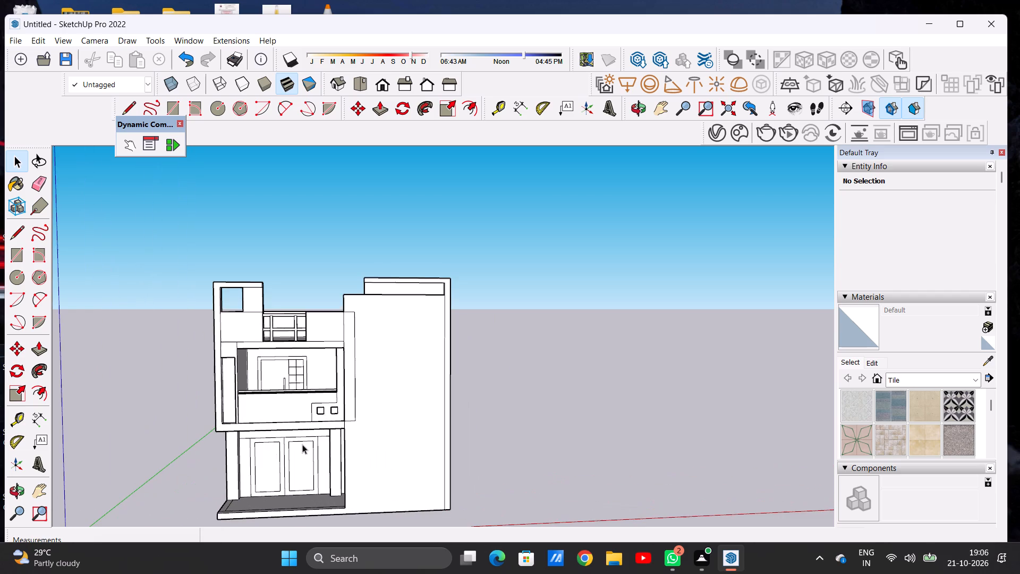
pyautogui.scroll(-7, 305, 375)
pyautogui.scroll(1, 305, 375)
pyautogui.scroll(-1, 305, 375)
pyautogui.scroll(5, 305, 375)
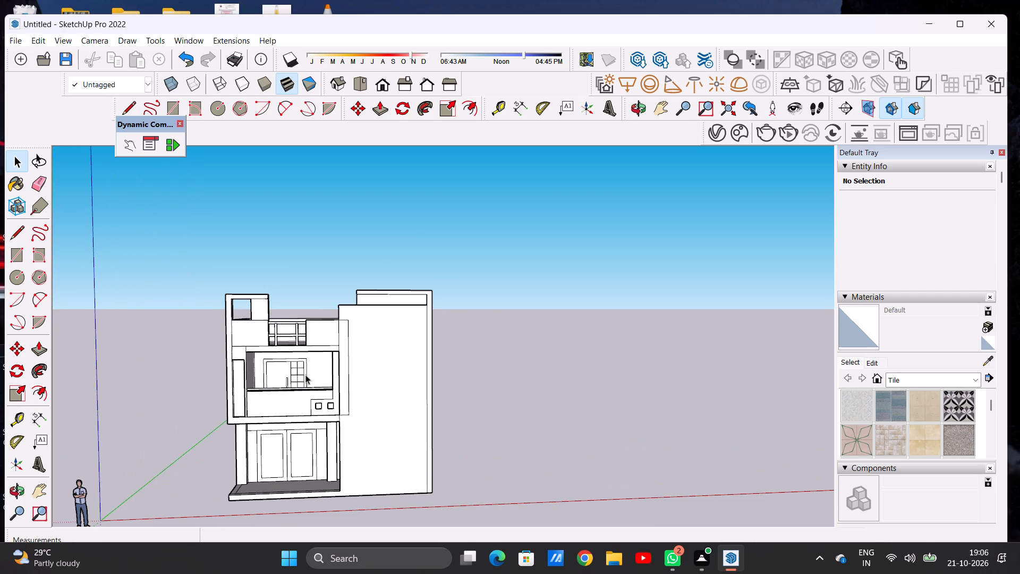
pyautogui.scroll(-4, 300, 344)
pyautogui.scroll(11, 305, 347)
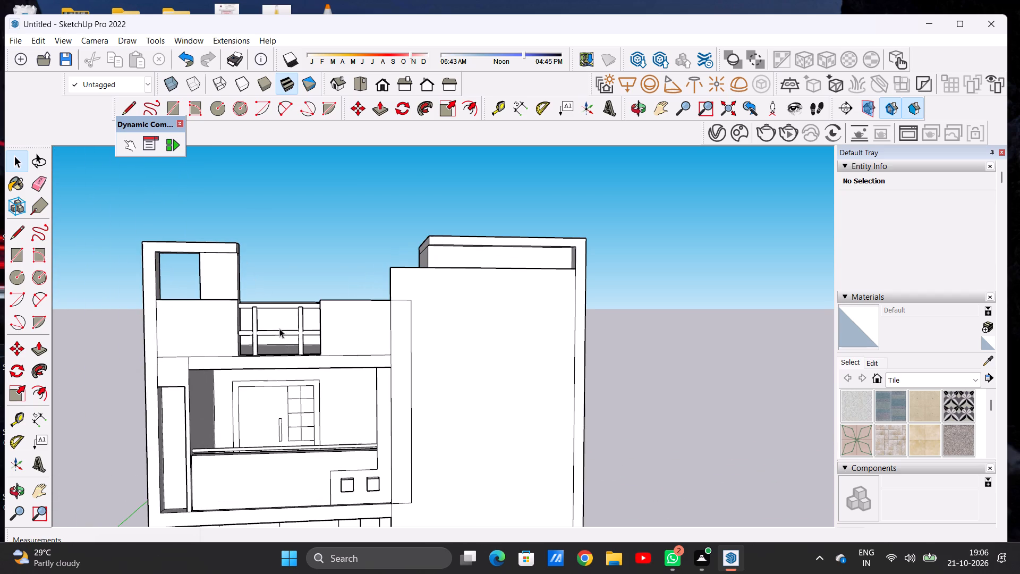
pyautogui.scroll(-6, 256, 350)
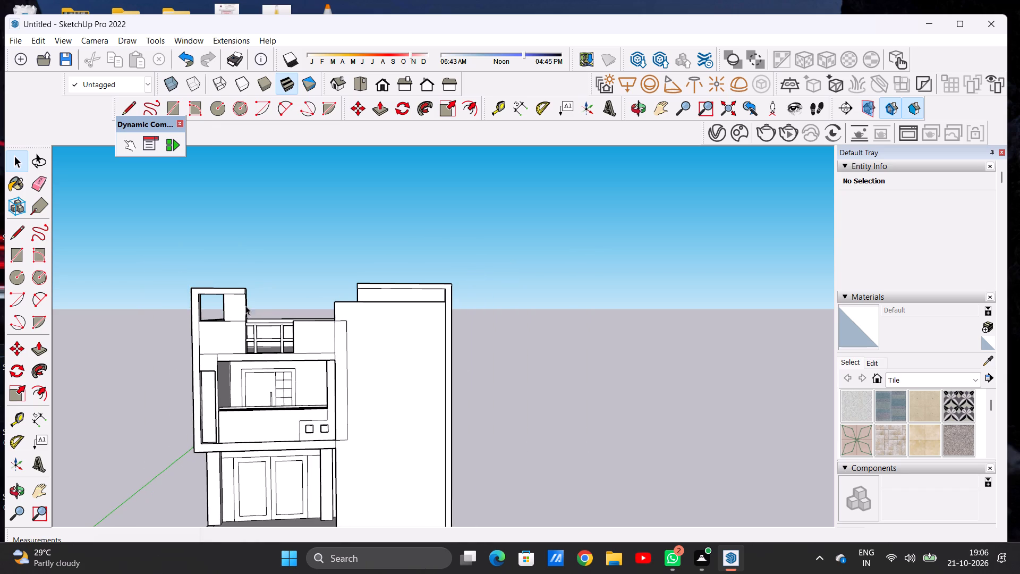
pyautogui.scroll(2, 241, 285)
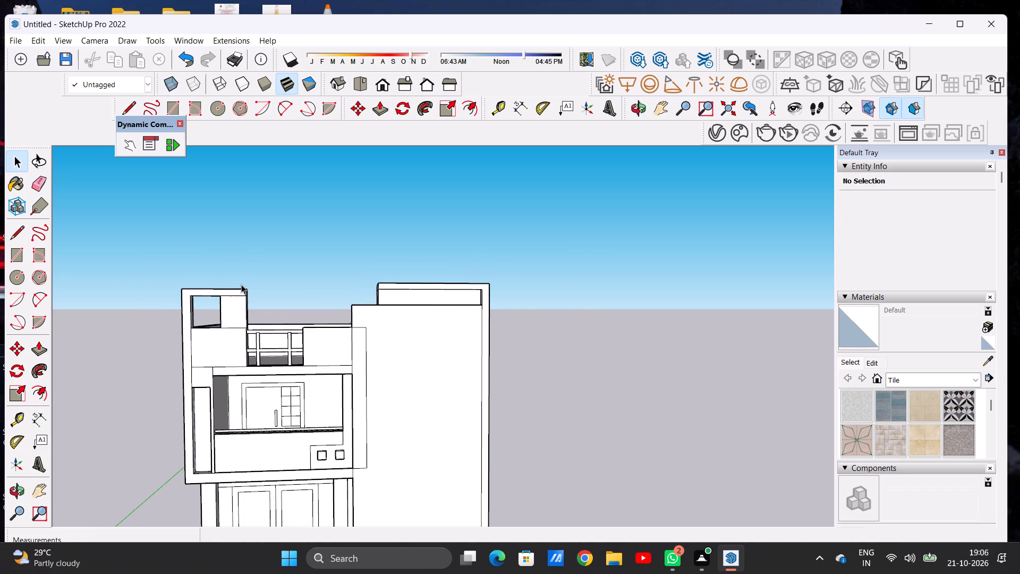
pyautogui.scroll(-2, 241, 284)
pyautogui.scroll(3, 377, 309)
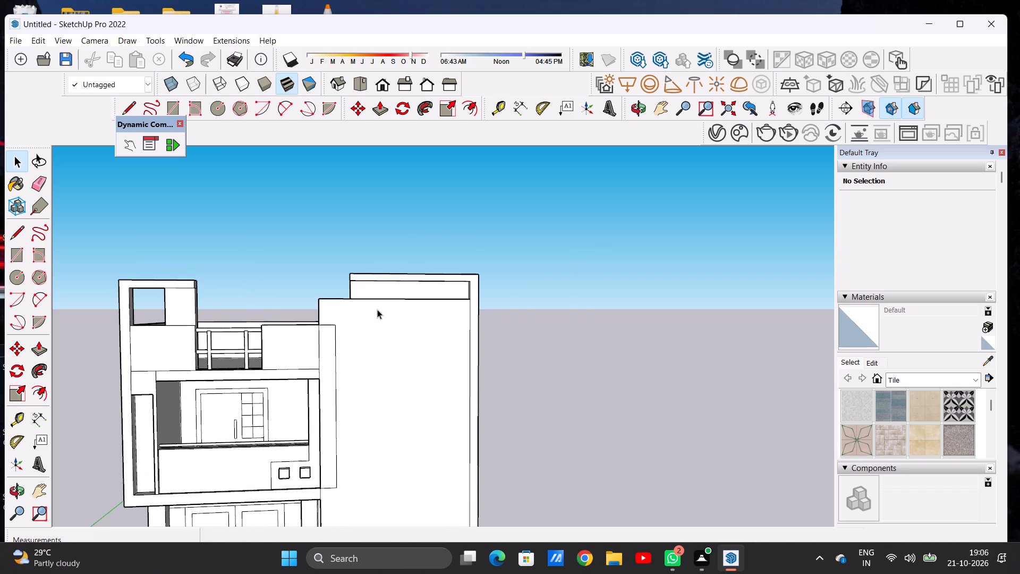
pyautogui.scroll(-3, 398, 309)
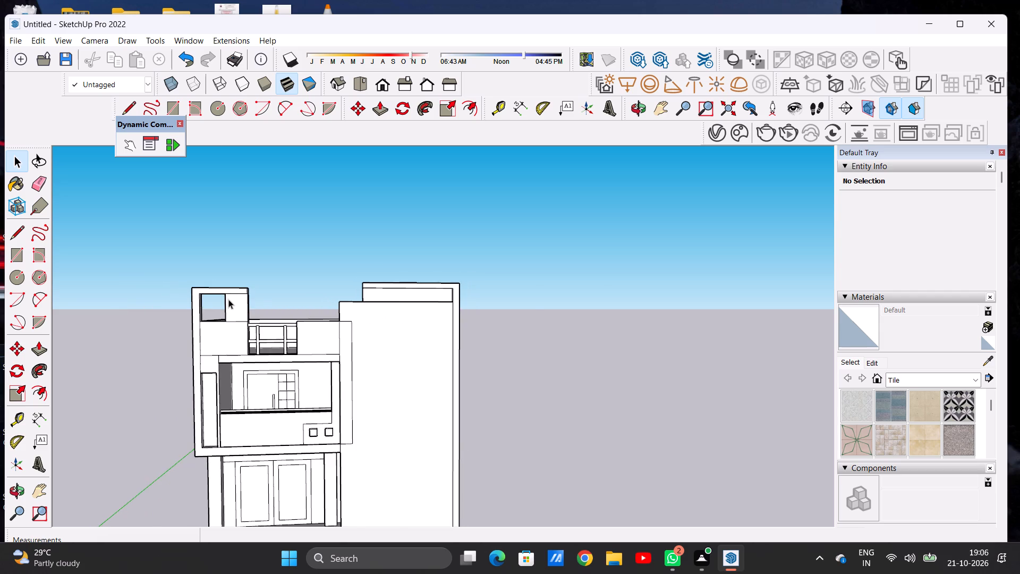
# Undo the parapet block's raise, the top beam's extrusion and the line drawn across the corner post.
pyautogui.scroll(5, 228, 299)
pyautogui.moveTo(236, 301); pyautogui.dragTo(201, 318, button='middle')
pyautogui.hotkey('ctrl', 'z')
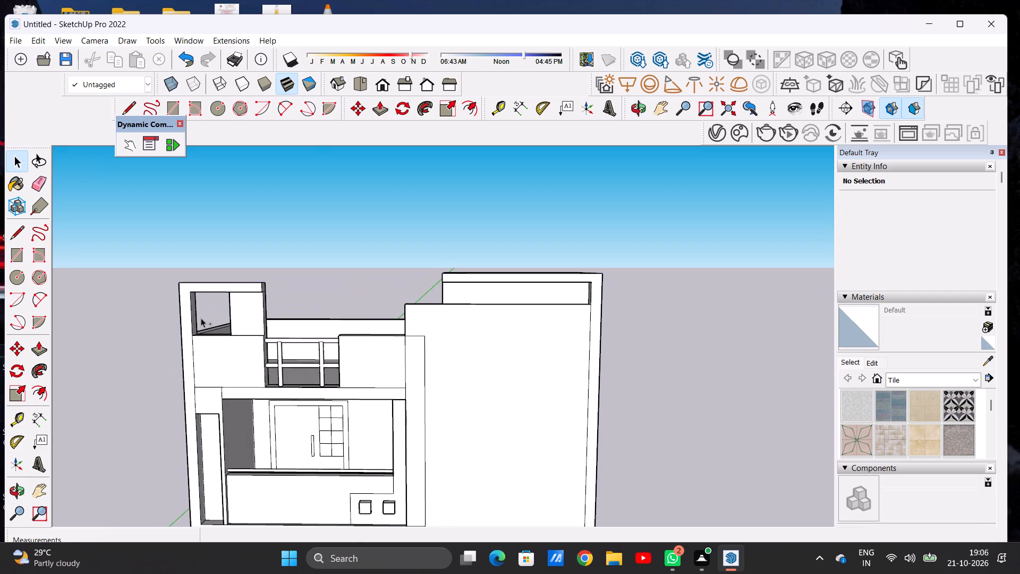
pyautogui.hotkey('ctrl', 'z')
pyautogui.moveTo(202, 298); pyautogui.dragTo(202, 292, button='middle')
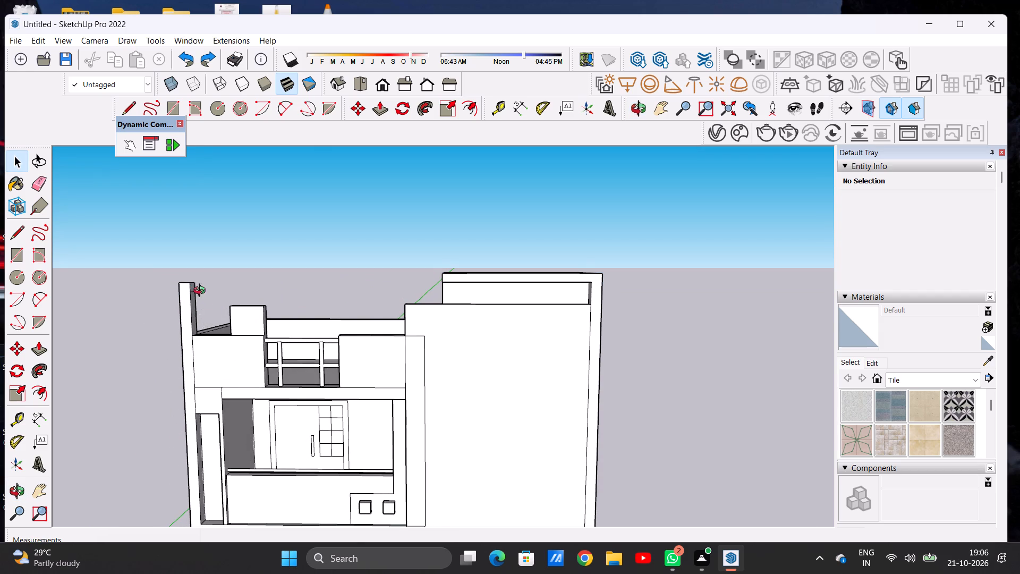
pyautogui.moveTo(202, 292); pyautogui.dragTo(184, 345, button='middle')
pyautogui.scroll(8, 203, 297)
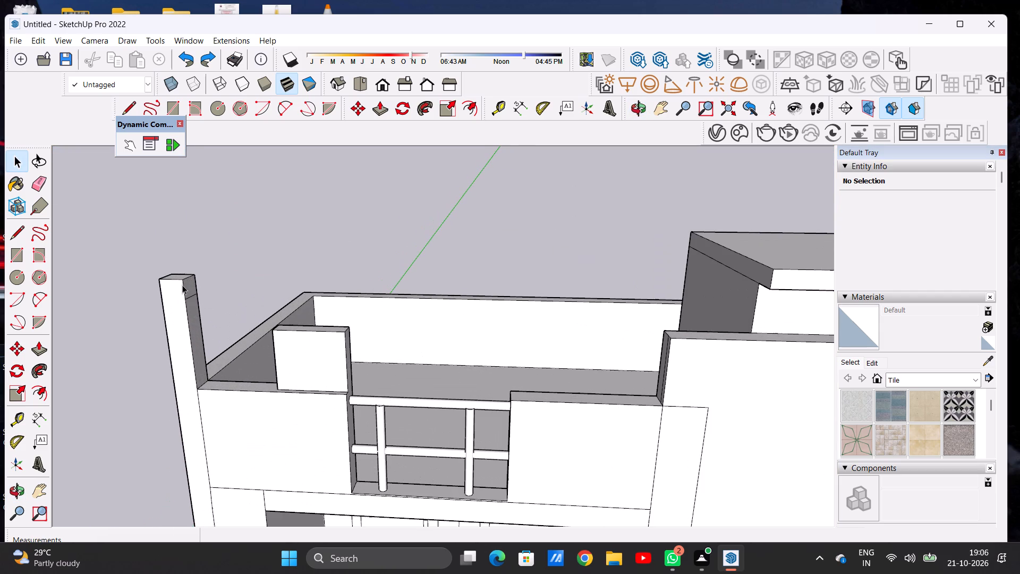
pyautogui.hotkey('ctrl', 'z')
# Push/Pull the corner post's top face down about 8".
pyautogui.press('p')
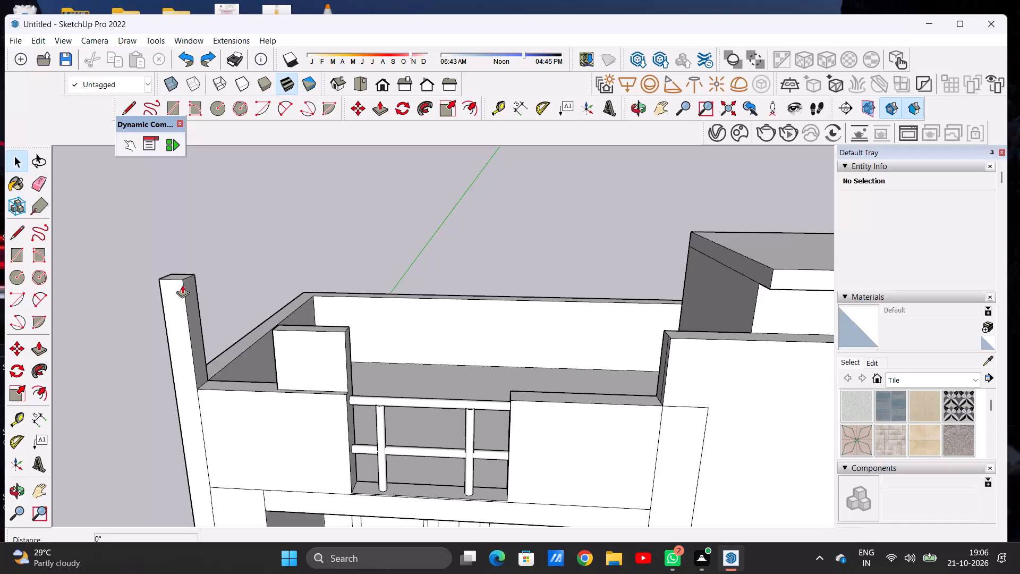
pyautogui.scroll(5, 182, 273)
pyautogui.click(182, 274)
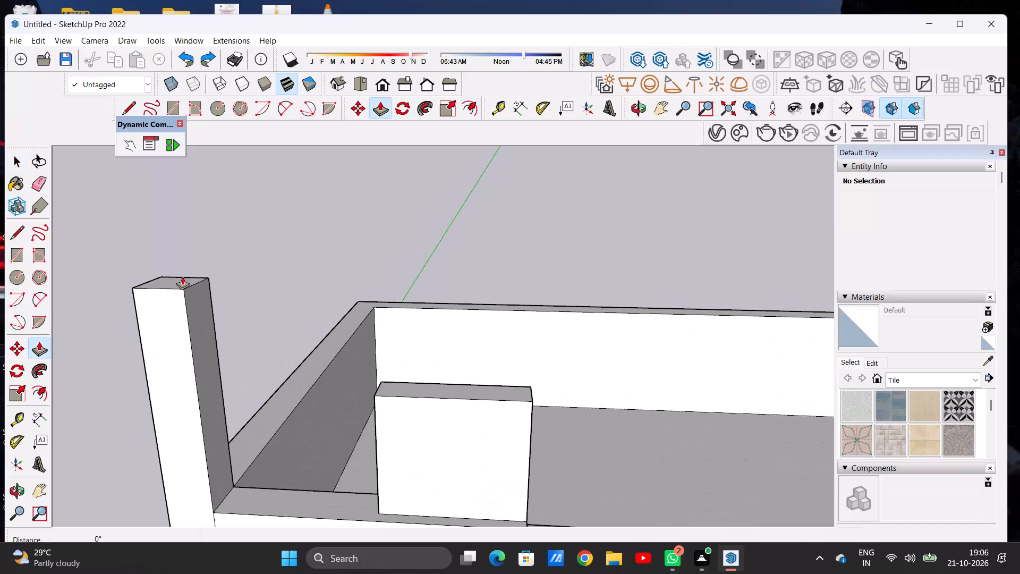
pyautogui.click(182, 279)
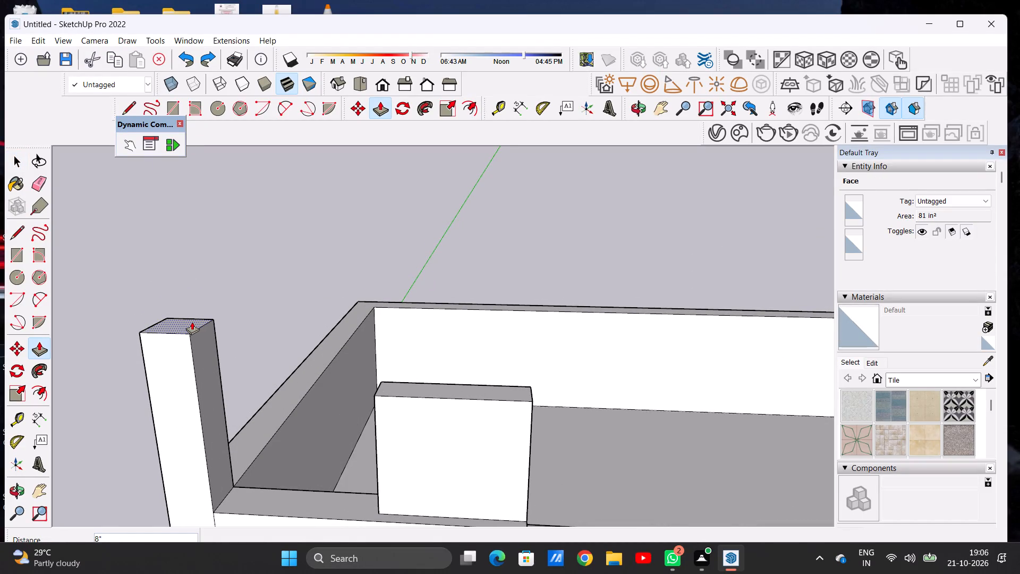
pyautogui.click(192, 322)
pyautogui.press('space')
# Push/Pull the top face of the parapet block beside the railing down about 4 15/16".
pyautogui.scroll(-5, 192, 323)
pyautogui.moveTo(274, 396); pyautogui.dragTo(279, 366, button='middle')
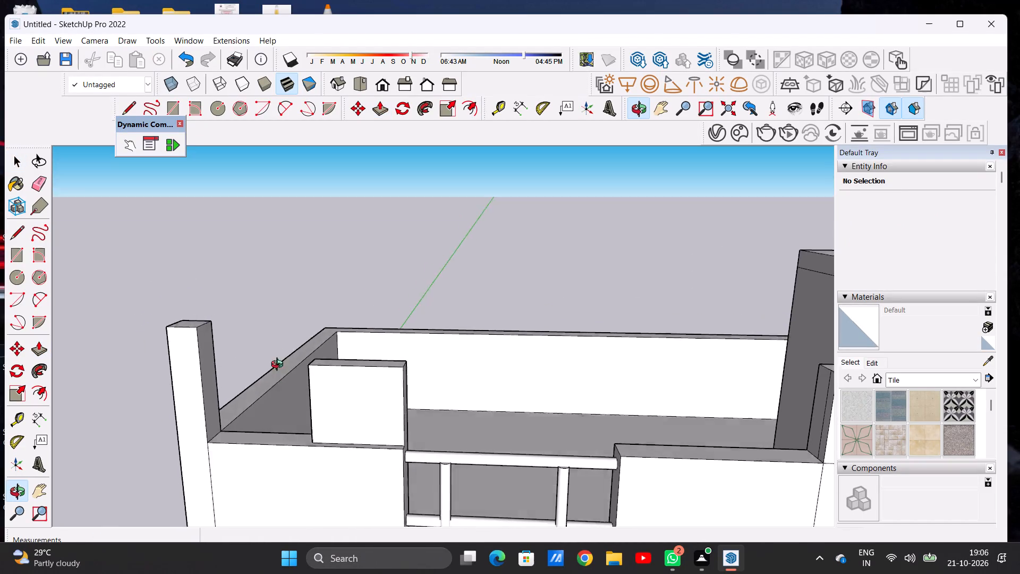
pyautogui.moveTo(279, 366); pyautogui.dragTo(285, 338, button='middle')
pyautogui.middleClick(285, 338)
pyautogui.moveTo(285, 338); pyautogui.dragTo(285, 402, button='middle')
pyautogui.scroll(-11, 153, 388)
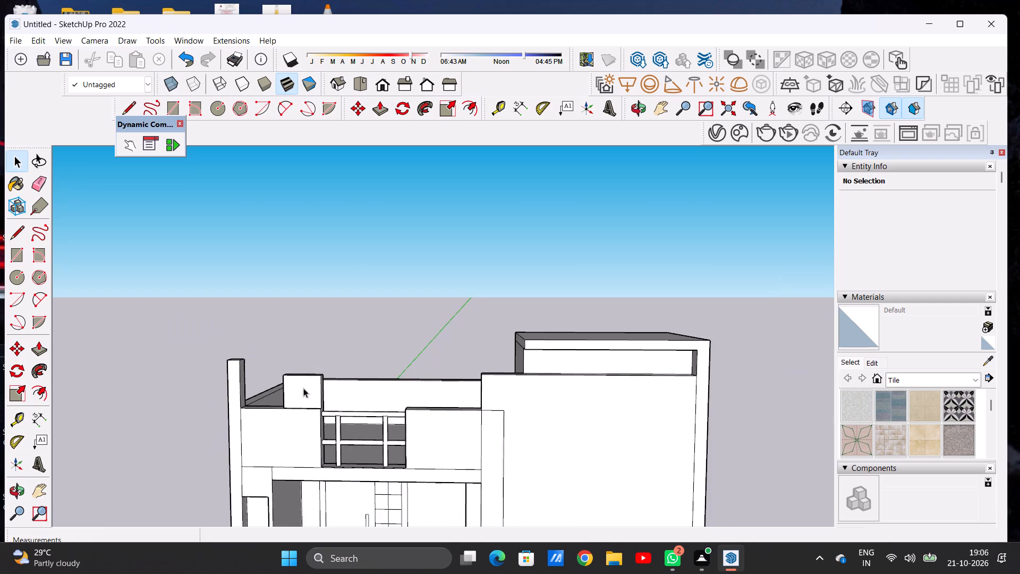
pyautogui.scroll(7, 327, 378)
pyautogui.moveTo(280, 374); pyautogui.dragTo(282, 454, button='middle')
pyautogui.press('p')
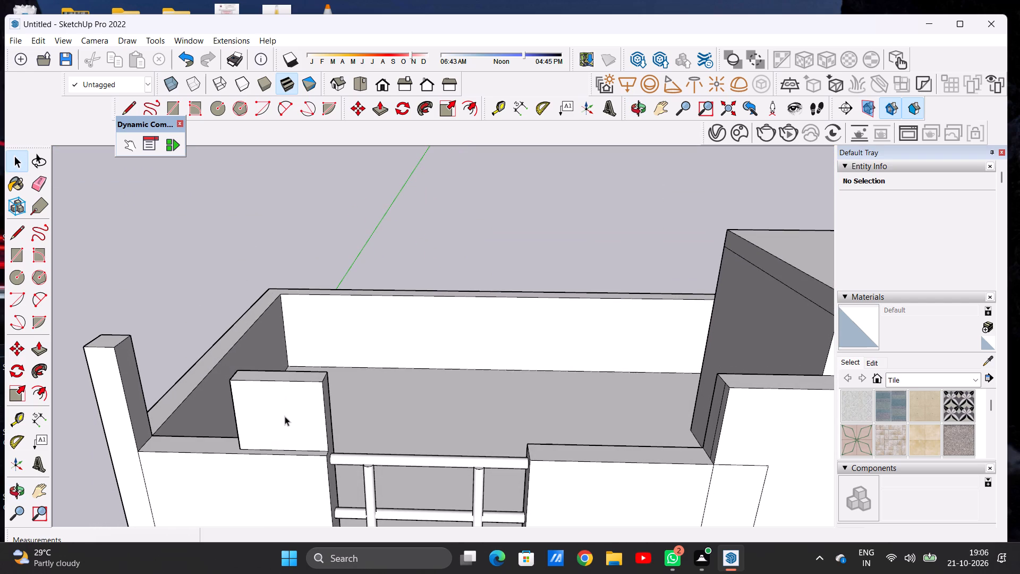
pyautogui.scroll(6, 299, 372)
pyautogui.click(309, 379)
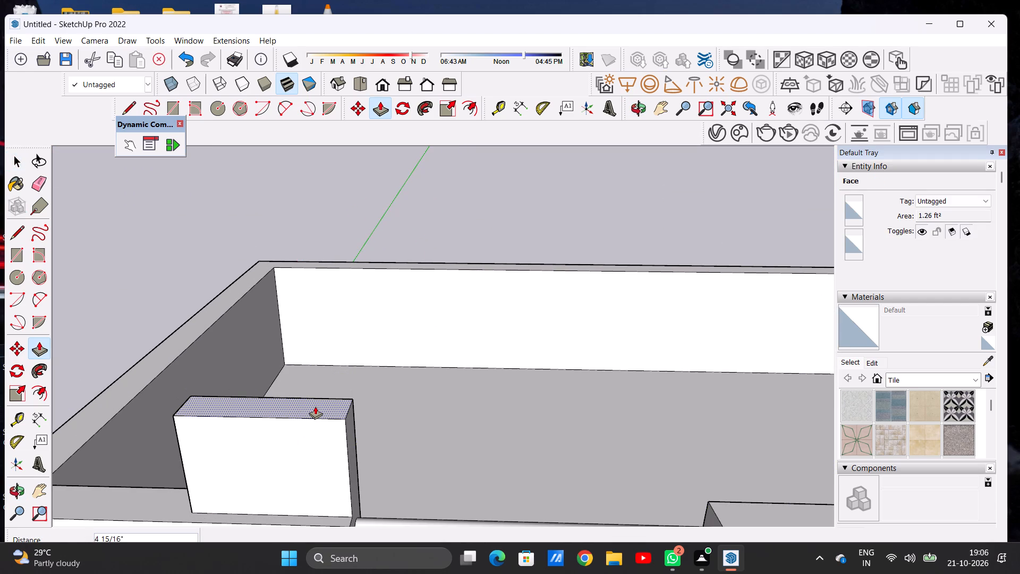
pyautogui.click(315, 406)
pyautogui.press('space')
# Push/Pull the corner post's top face down about 5 13/16" more.
pyautogui.scroll(-14, 343, 367)
pyautogui.moveTo(306, 392); pyautogui.dragTo(318, 338, button='middle')
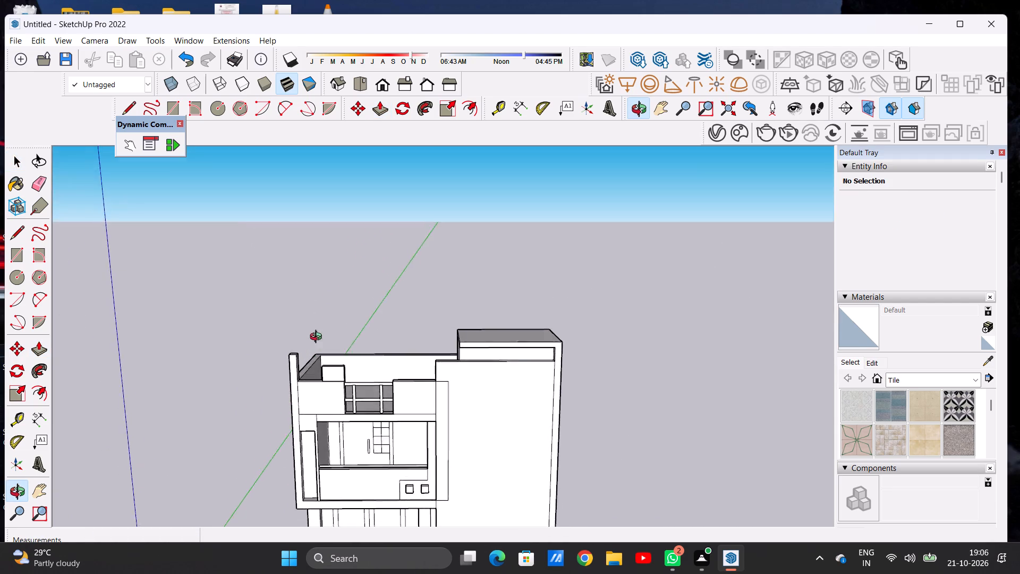
pyautogui.moveTo(318, 338); pyautogui.dragTo(319, 317, button='middle')
pyautogui.scroll(7, 280, 352)
pyautogui.moveTo(297, 365); pyautogui.dragTo(237, 397, button='middle')
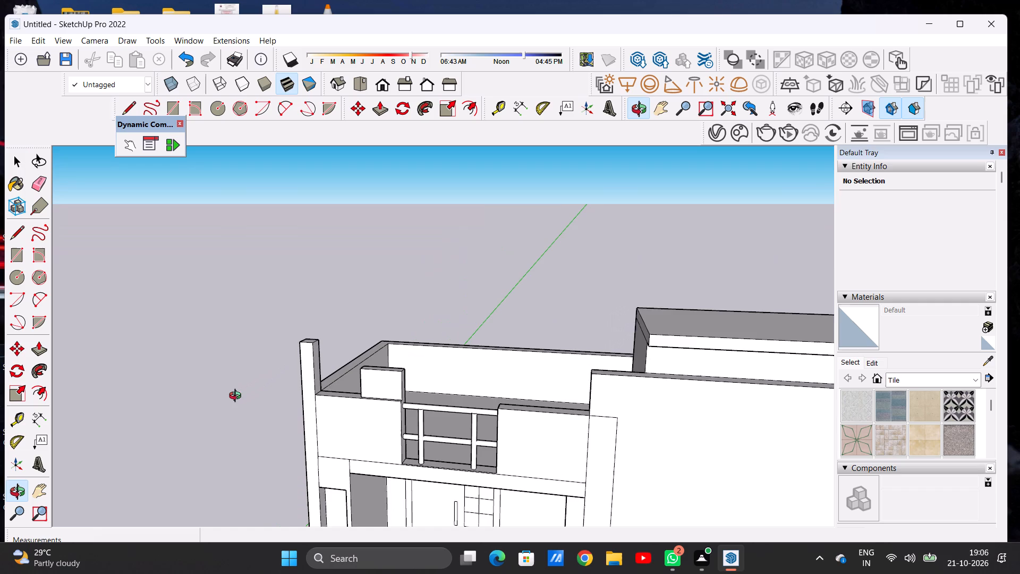
pyautogui.moveTo(237, 397); pyautogui.dragTo(237, 397, button='middle')
pyautogui.scroll(1, 237, 397)
pyautogui.press('p')
pyautogui.scroll(15, 308, 319)
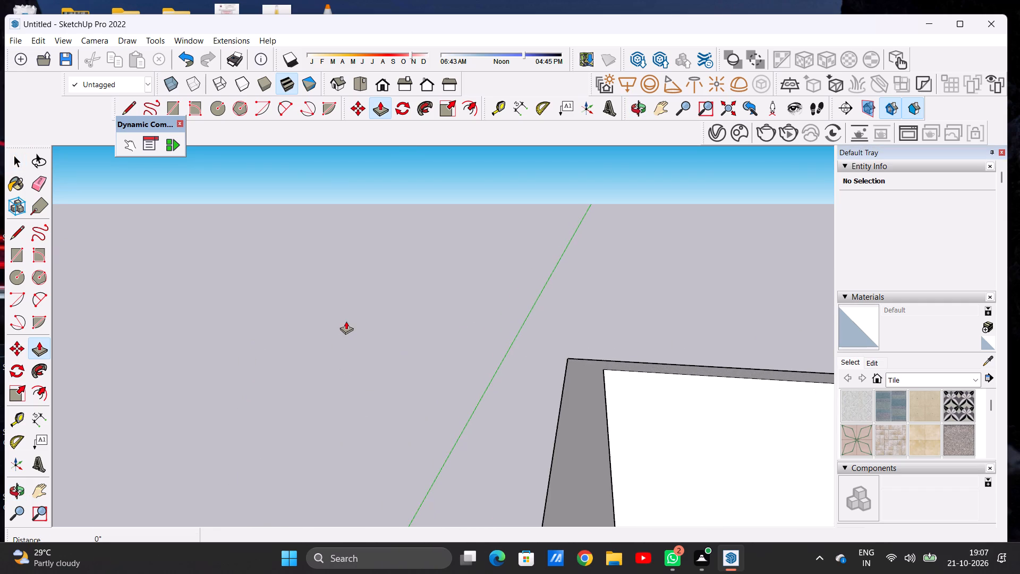
pyautogui.scroll(-9, 346, 321)
pyautogui.scroll(7, 354, 332)
pyautogui.click(354, 332)
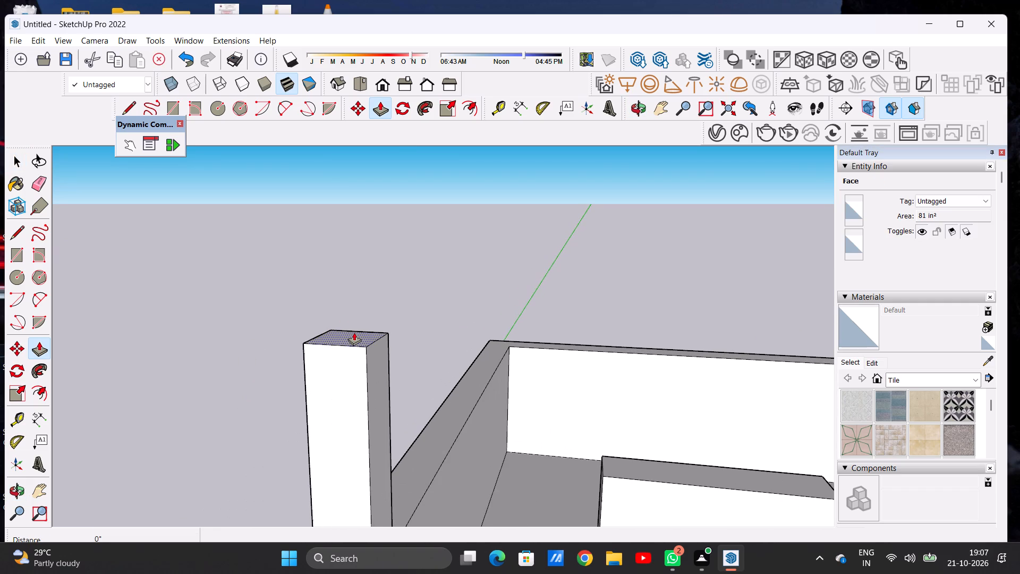
pyautogui.click(364, 370)
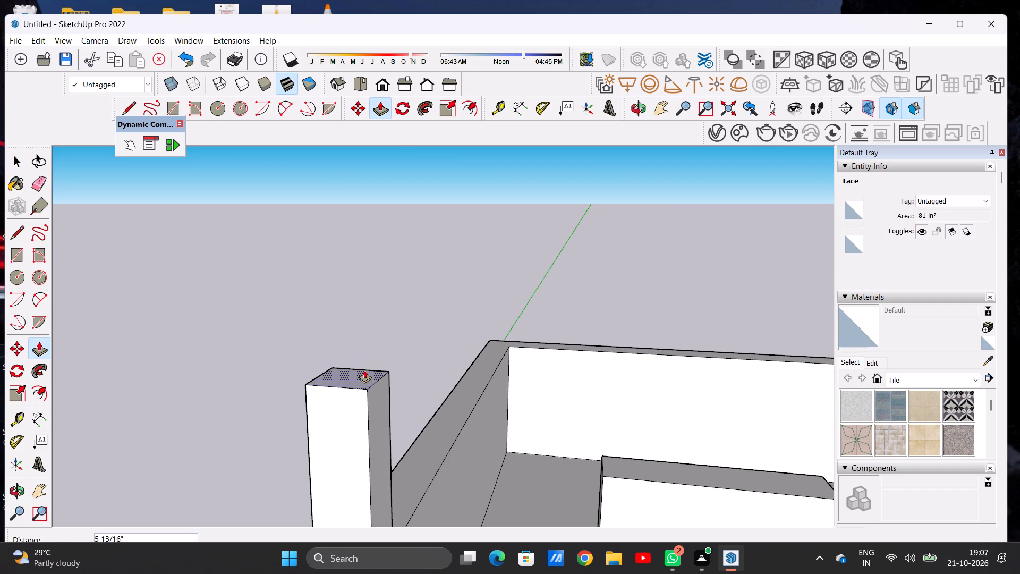
pyautogui.press('space')
# Draw a 9" line across the corner post's side facing the block, a short distance below its top.
pyautogui.scroll(-1, 270, 384)
pyautogui.scroll(1, 270, 384)
pyautogui.scroll(-10, 270, 384)
pyautogui.scroll(6, 310, 396)
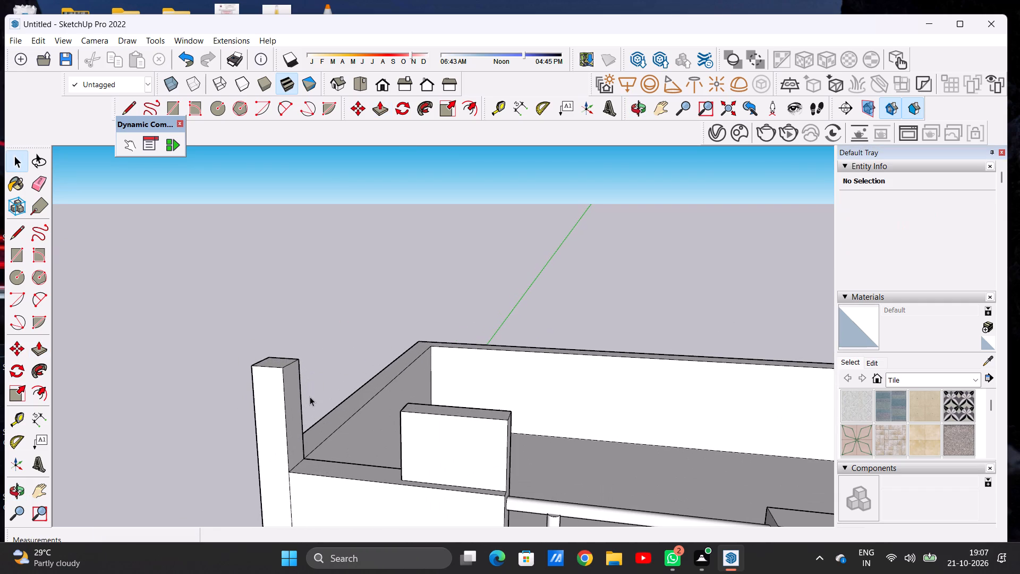
pyautogui.press('l')
pyautogui.scroll(6, 289, 371)
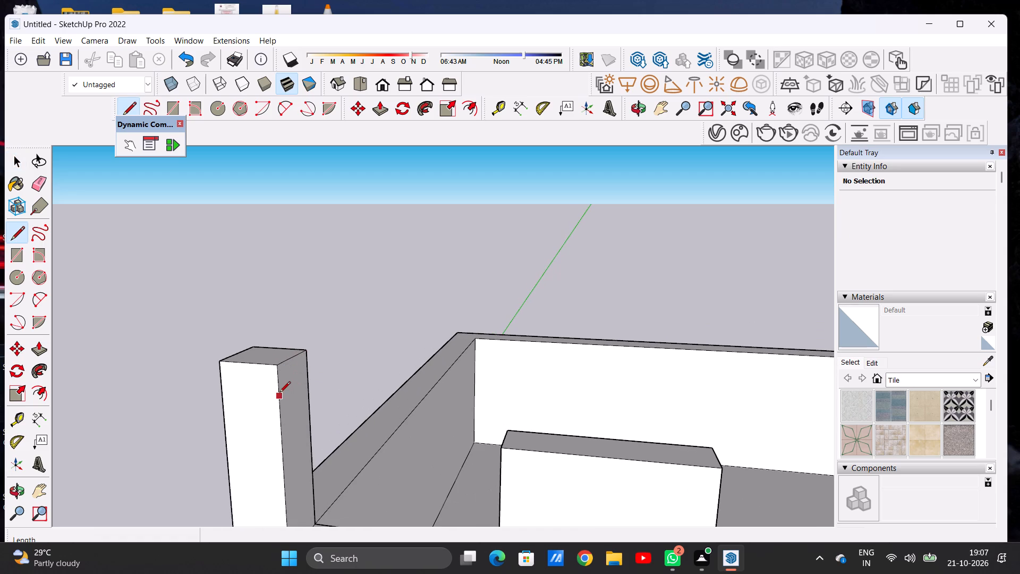
pyautogui.click(279, 393)
pyautogui.click(309, 377)
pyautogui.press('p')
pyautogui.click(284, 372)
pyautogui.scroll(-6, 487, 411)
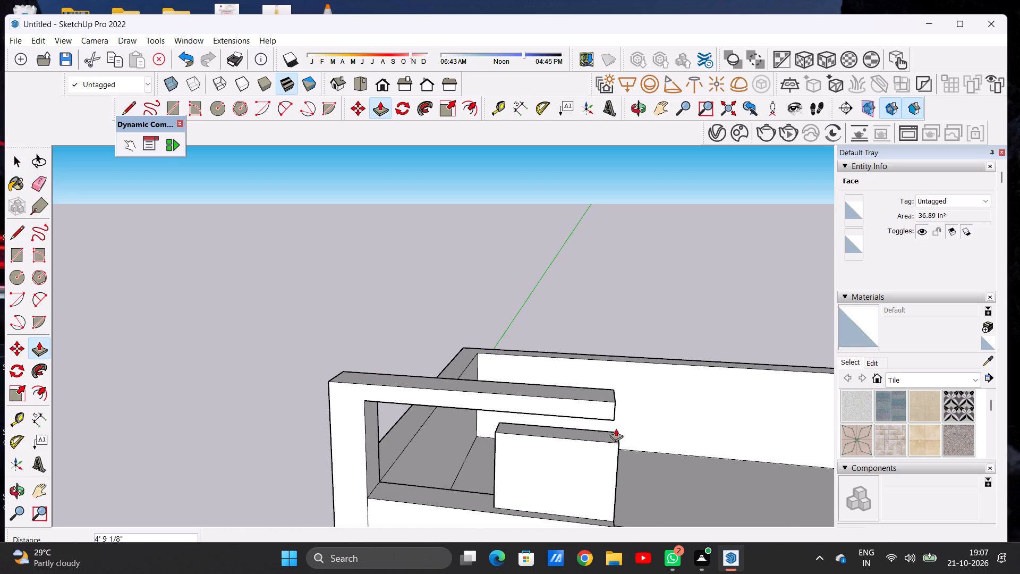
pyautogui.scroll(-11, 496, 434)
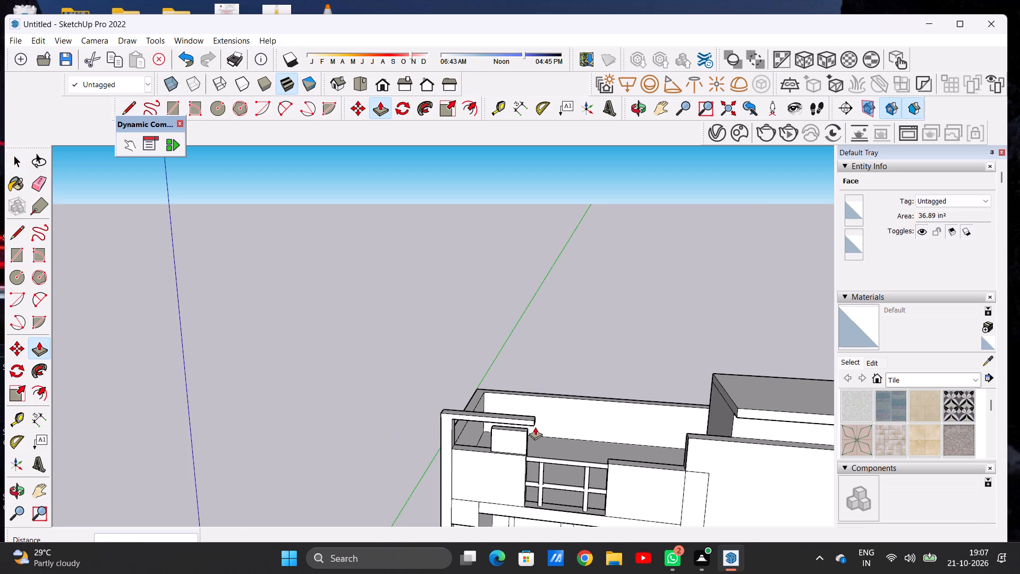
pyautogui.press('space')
# Push/Pull the corner post's top face down slightly, toward the line drawn across its side.
pyautogui.moveTo(509, 430); pyautogui.dragTo(473, 404, button='middle')
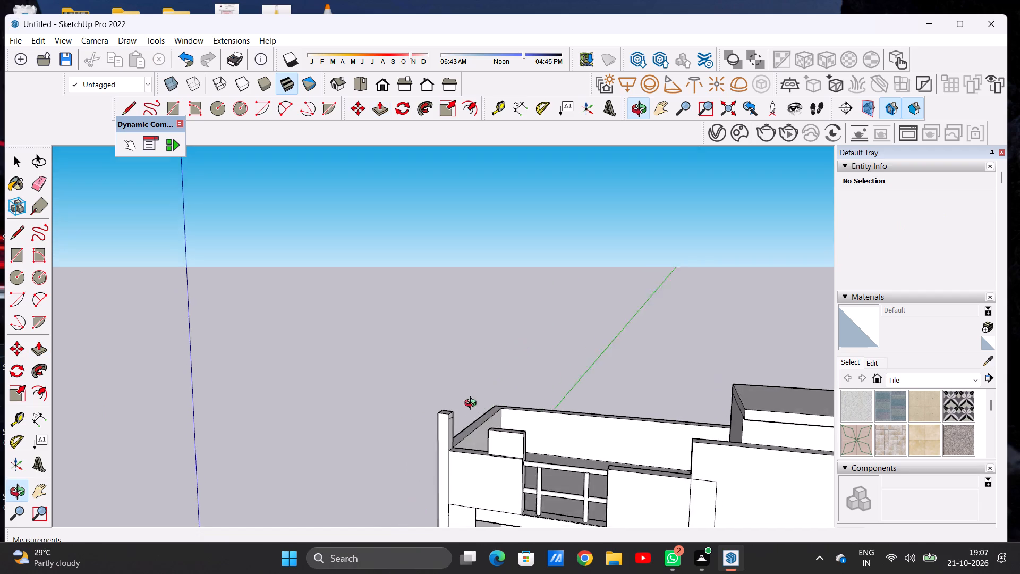
pyautogui.moveTo(473, 404); pyautogui.dragTo(393, 408, button='middle')
pyautogui.scroll(12, 435, 416)
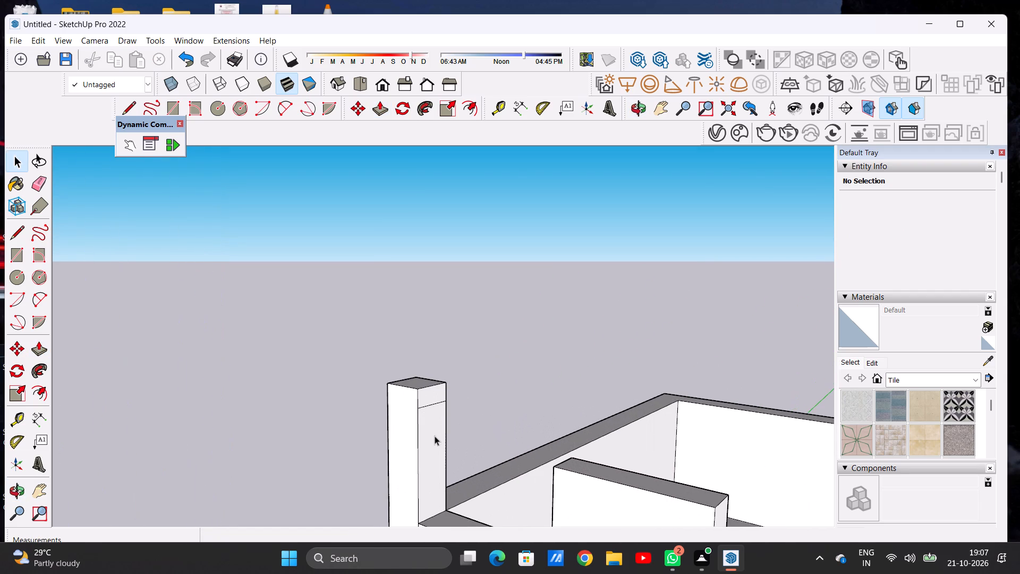
pyautogui.press('p')
pyautogui.scroll(8, 423, 383)
pyautogui.click(422, 382)
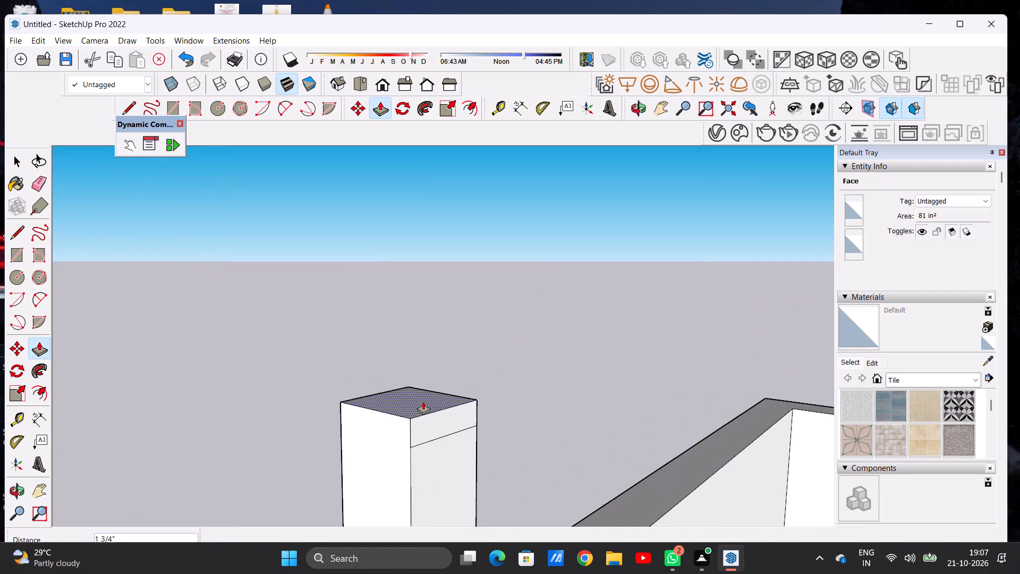
pyautogui.click(426, 409)
pyautogui.press('space')
pyautogui.scroll(-7, 384, 353)
pyautogui.scroll(1, 384, 353)
pyautogui.scroll(-2, 384, 353)
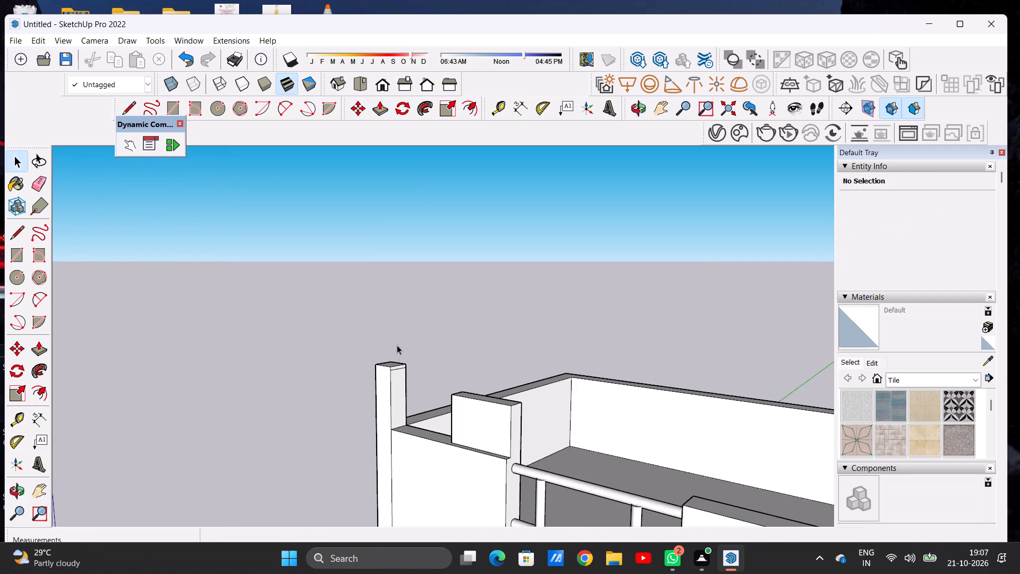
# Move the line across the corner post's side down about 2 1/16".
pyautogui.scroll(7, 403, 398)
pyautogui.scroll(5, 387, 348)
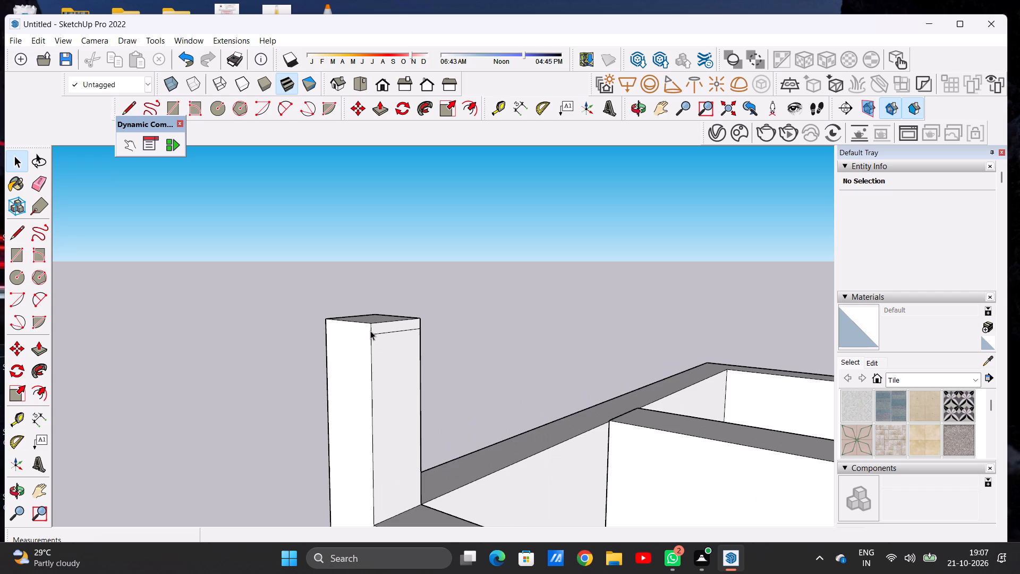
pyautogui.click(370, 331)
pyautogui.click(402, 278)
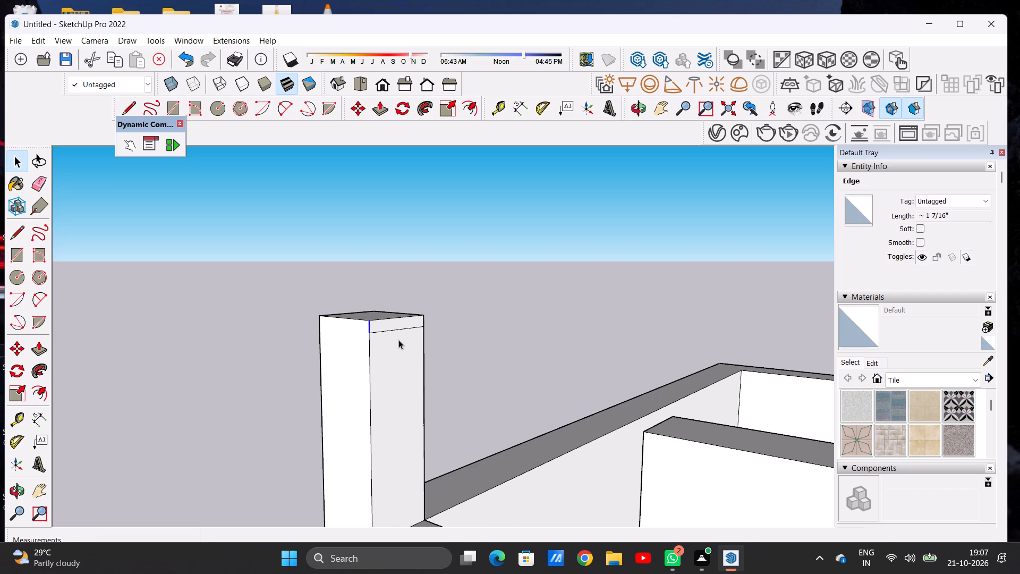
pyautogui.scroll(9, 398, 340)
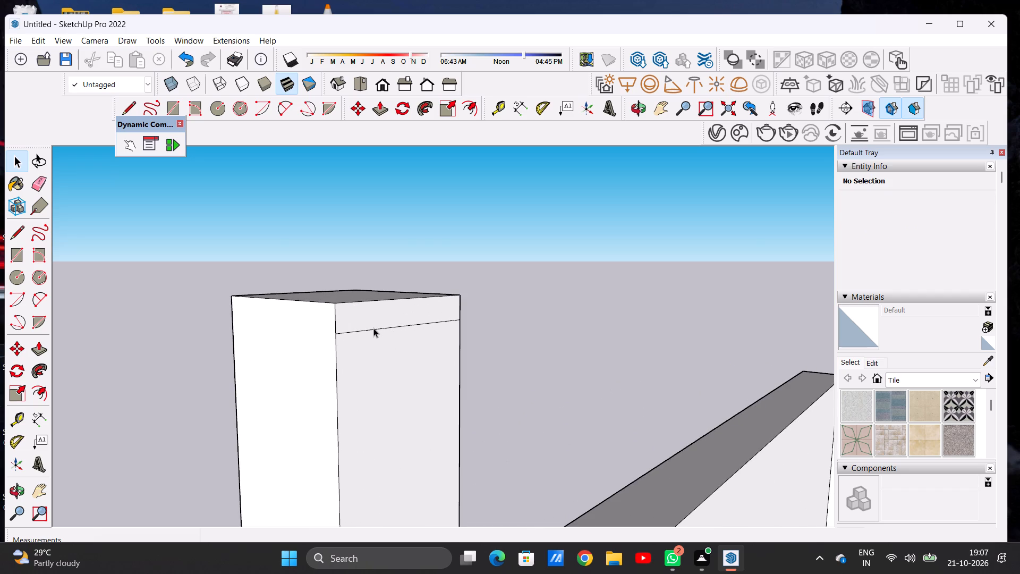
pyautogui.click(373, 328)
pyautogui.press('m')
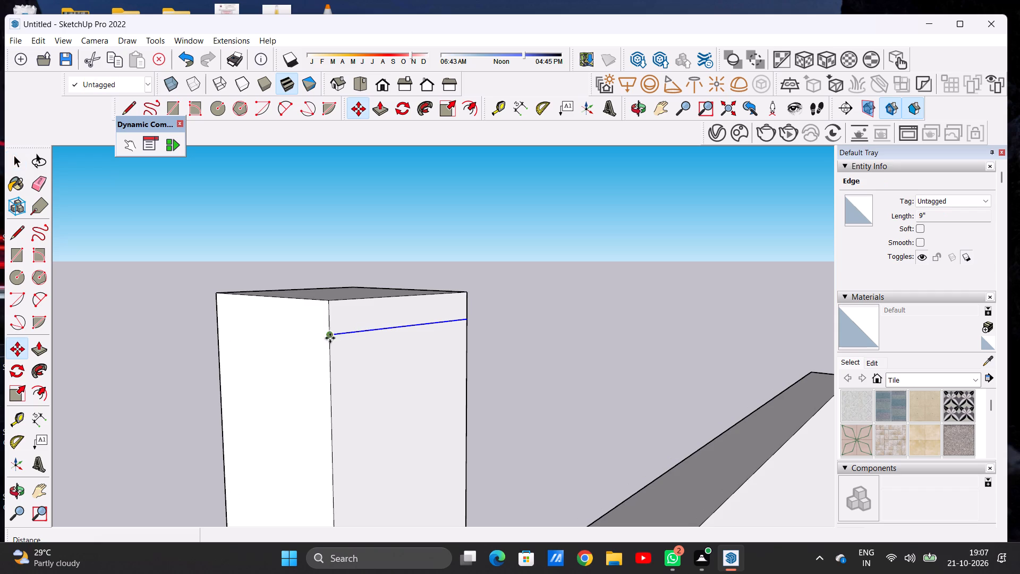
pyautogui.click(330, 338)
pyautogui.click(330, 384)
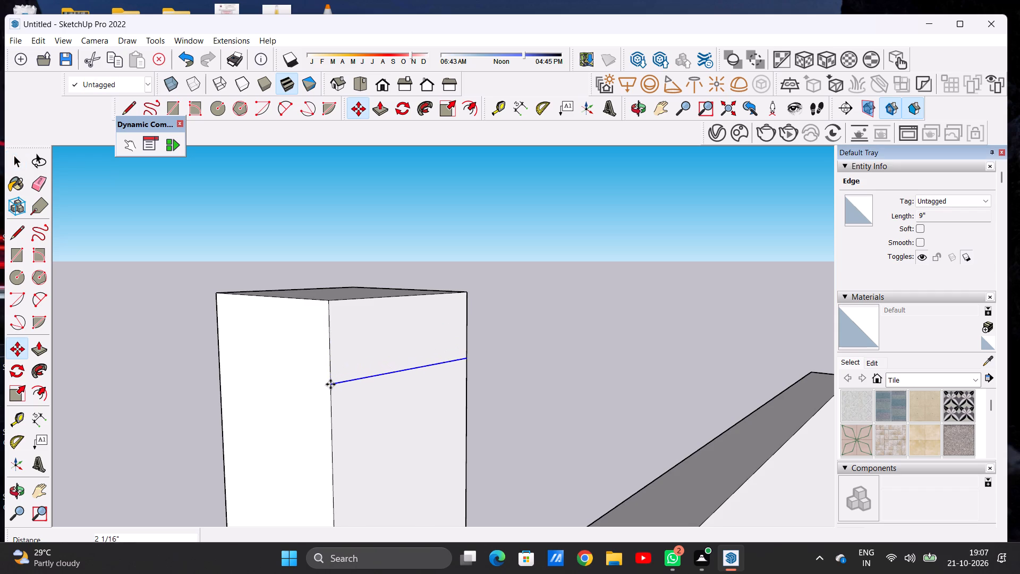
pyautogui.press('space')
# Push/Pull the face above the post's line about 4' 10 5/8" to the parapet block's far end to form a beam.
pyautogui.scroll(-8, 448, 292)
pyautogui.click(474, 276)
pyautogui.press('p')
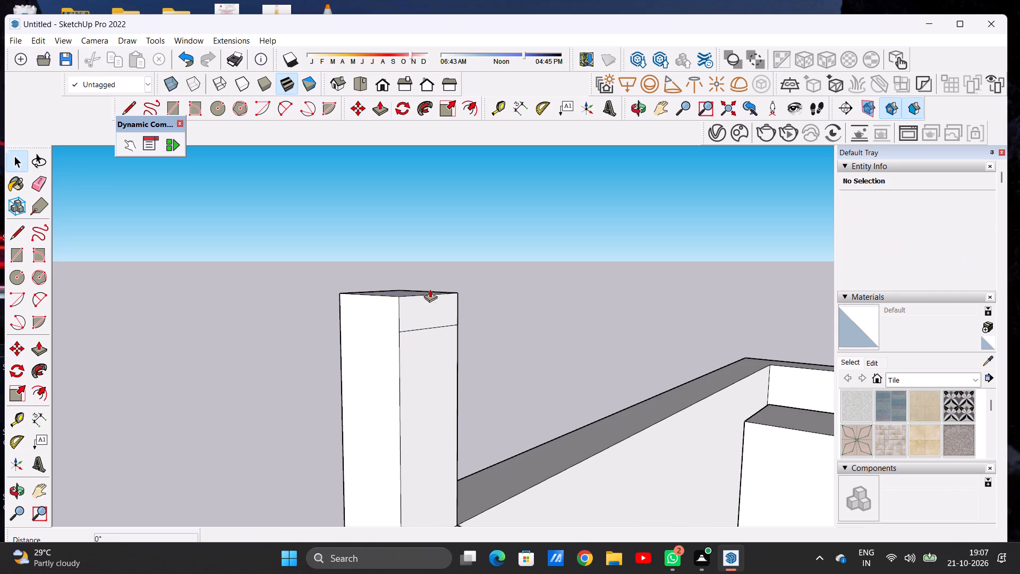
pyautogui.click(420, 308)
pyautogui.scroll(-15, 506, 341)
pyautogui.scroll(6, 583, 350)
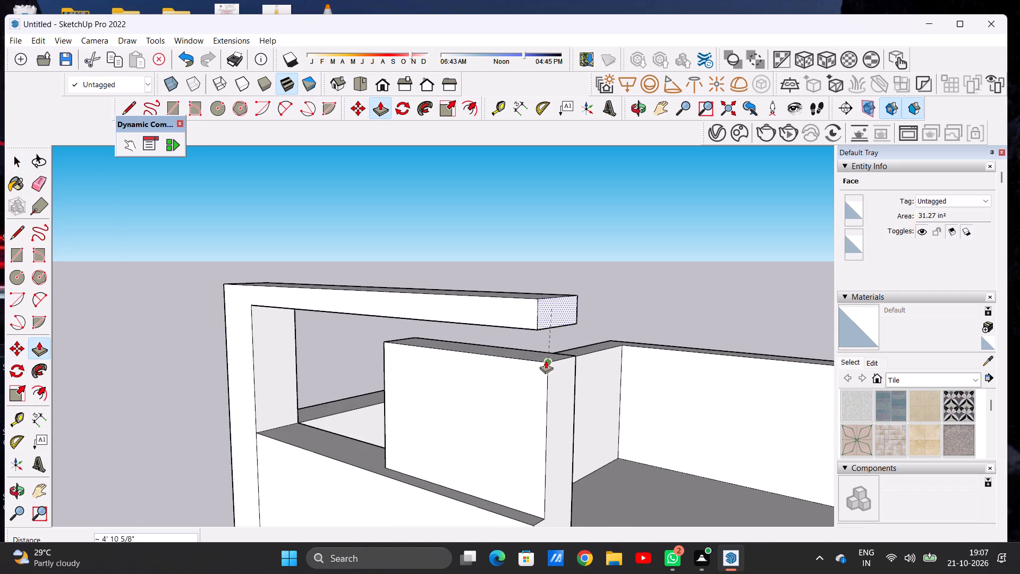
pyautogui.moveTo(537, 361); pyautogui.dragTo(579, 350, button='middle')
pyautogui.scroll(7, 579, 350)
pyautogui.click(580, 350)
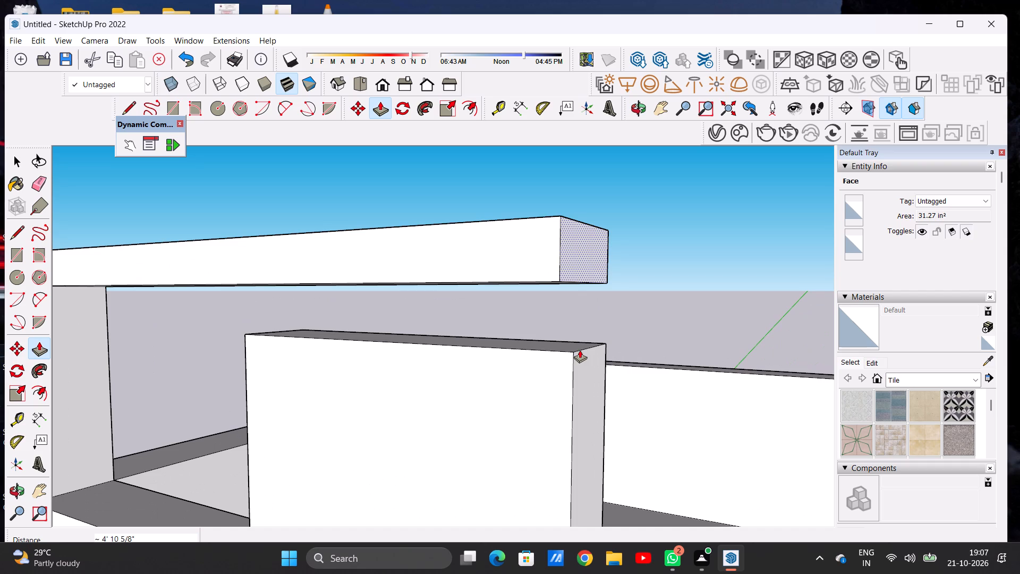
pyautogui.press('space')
# Examine the beam's proportions over the balcony corner against the parapet block and the rest of the front facade.
pyautogui.scroll(-11, 363, 408)
pyautogui.scroll(1, 297, 385)
pyautogui.scroll(-10, 296, 383)
pyautogui.moveTo(283, 384); pyautogui.dragTo(435, 376, button='middle')
pyautogui.scroll(-5, 376, 385)
pyautogui.scroll(-4, 296, 381)
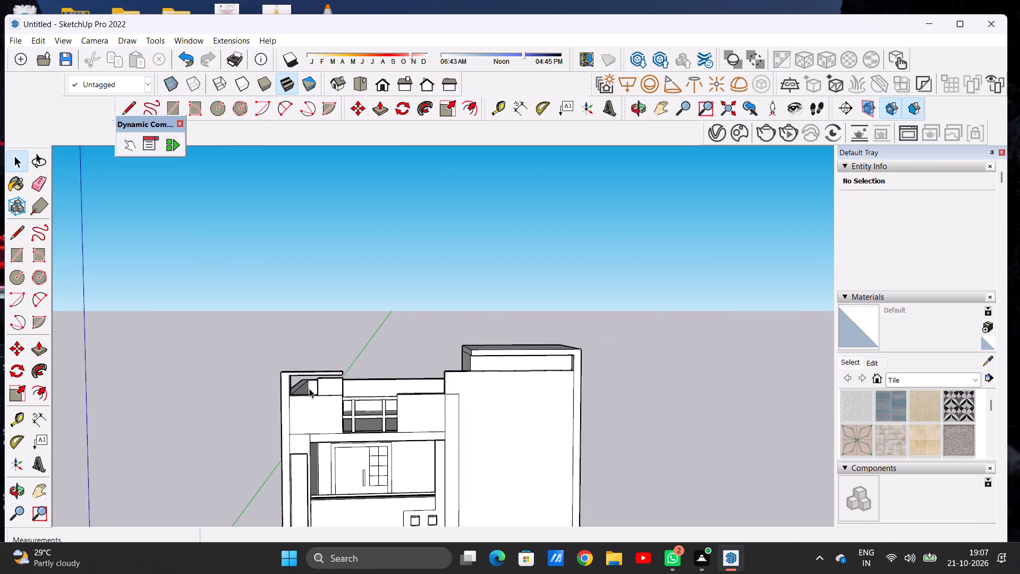
pyautogui.scroll(4, 313, 394)
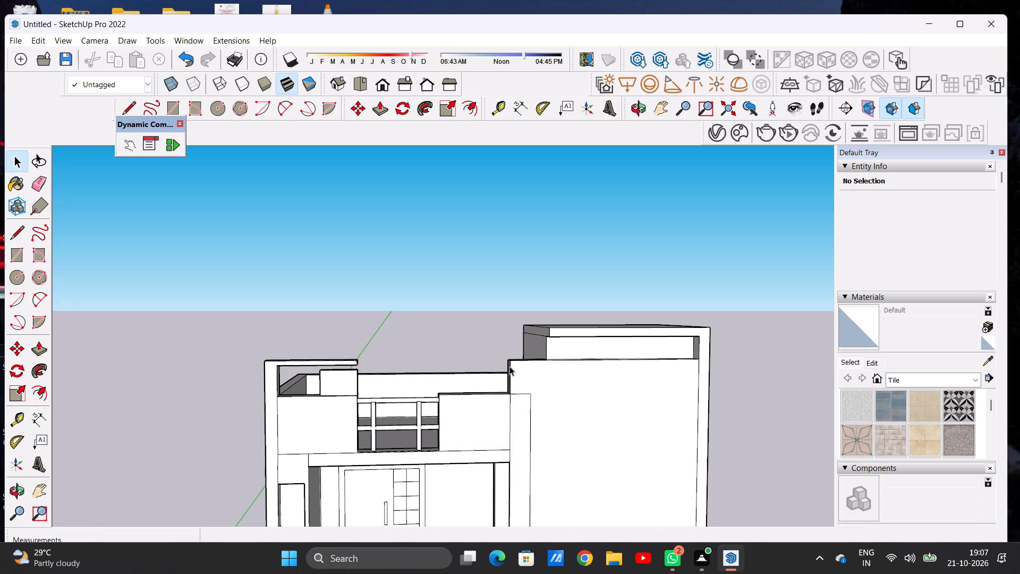
pyautogui.scroll(4, 347, 384)
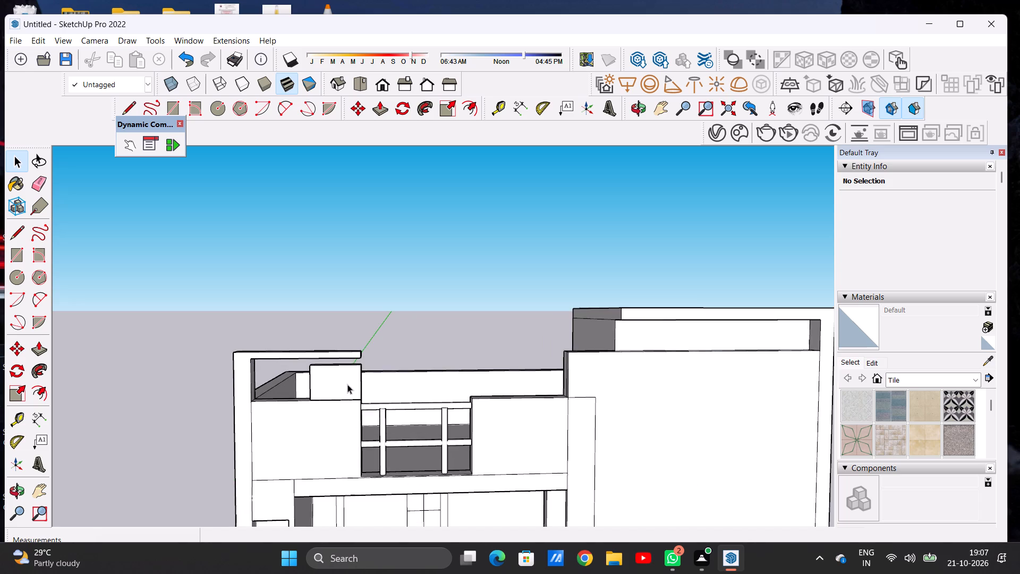
pyautogui.moveTo(346, 384); pyautogui.dragTo(224, 387, button='middle')
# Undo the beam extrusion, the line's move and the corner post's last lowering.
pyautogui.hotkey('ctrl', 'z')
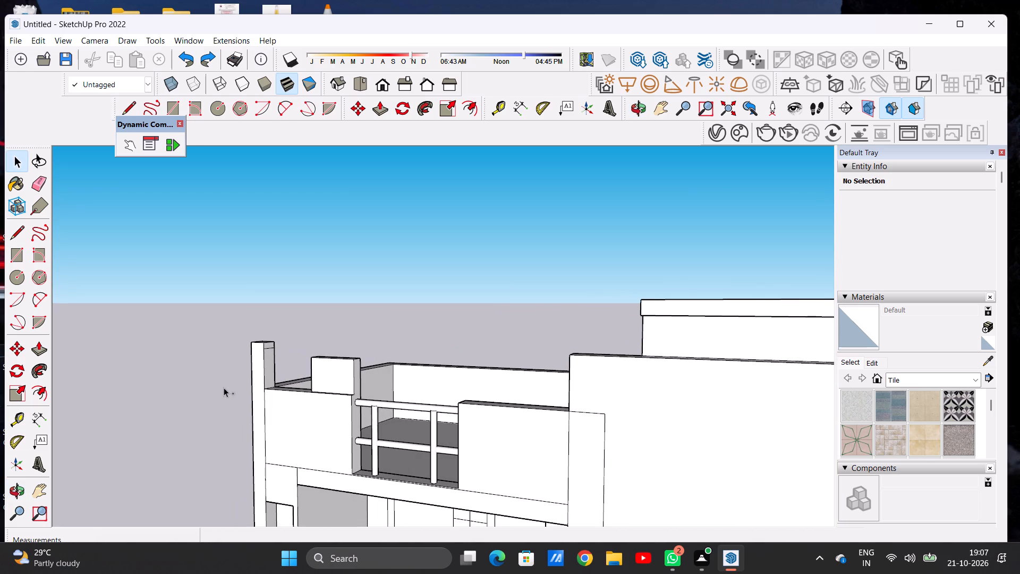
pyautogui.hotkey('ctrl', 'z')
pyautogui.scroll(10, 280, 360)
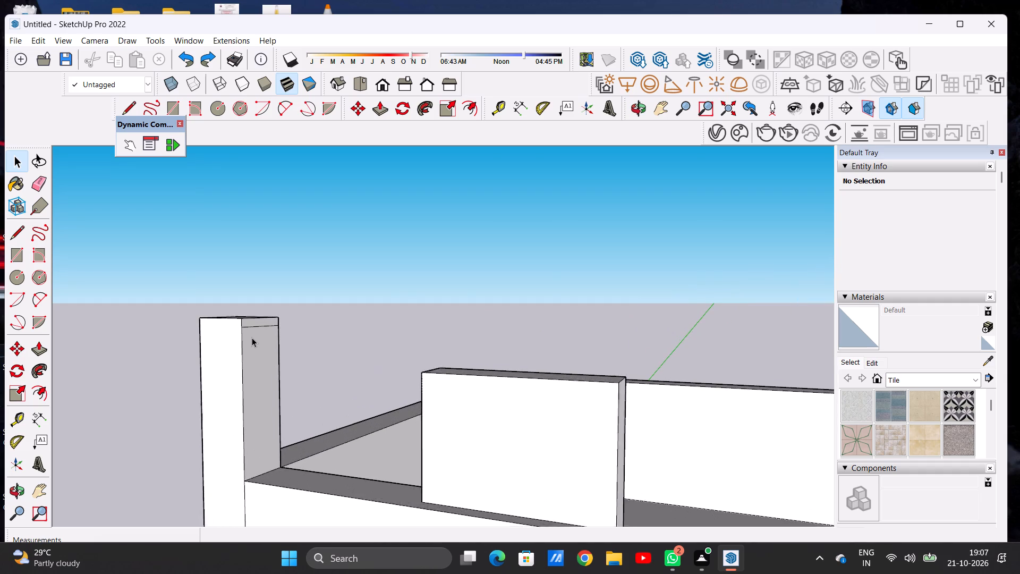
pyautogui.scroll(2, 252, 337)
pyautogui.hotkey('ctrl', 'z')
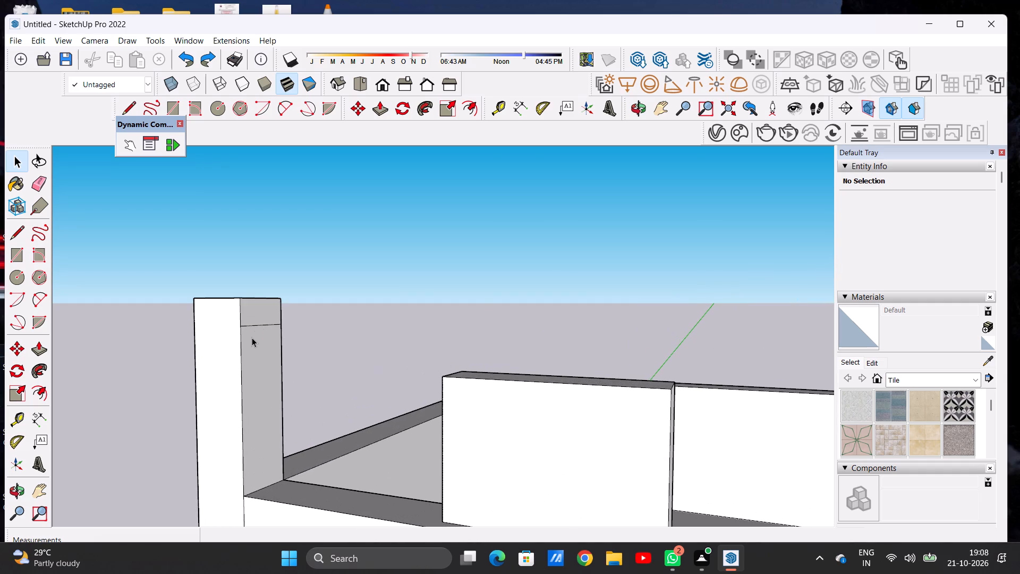
# Erase the line across the corner post's side.
pyautogui.press('e')
pyautogui.moveTo(251, 325); pyautogui.dragTo(253, 335)
# Push/Pull the corner post's top face down, closer to the height of the parapet block.
pyautogui.press('p')
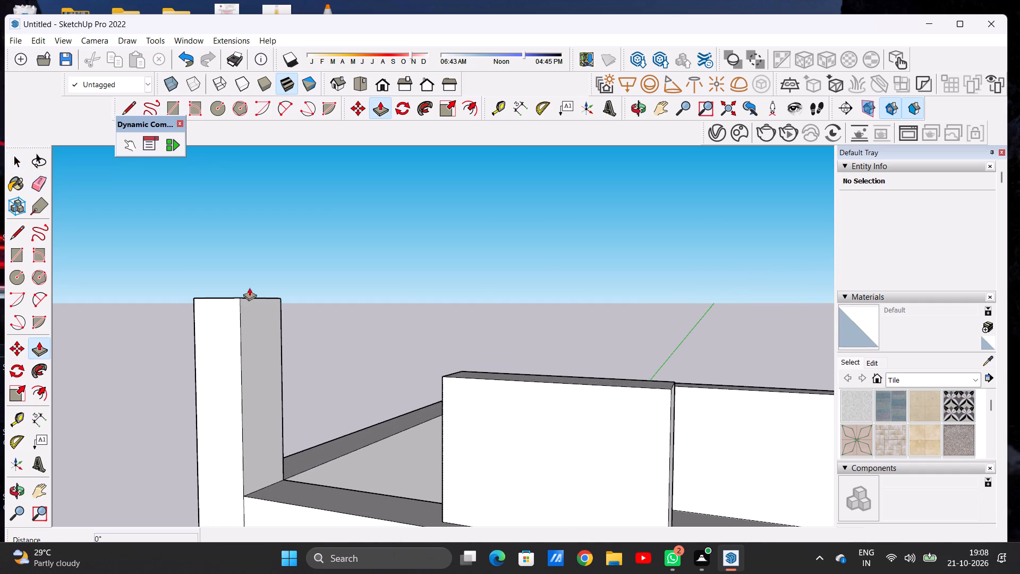
pyautogui.moveTo(243, 300); pyautogui.dragTo(253, 367, button='middle')
pyautogui.scroll(6, 236, 313)
pyautogui.click(236, 291)
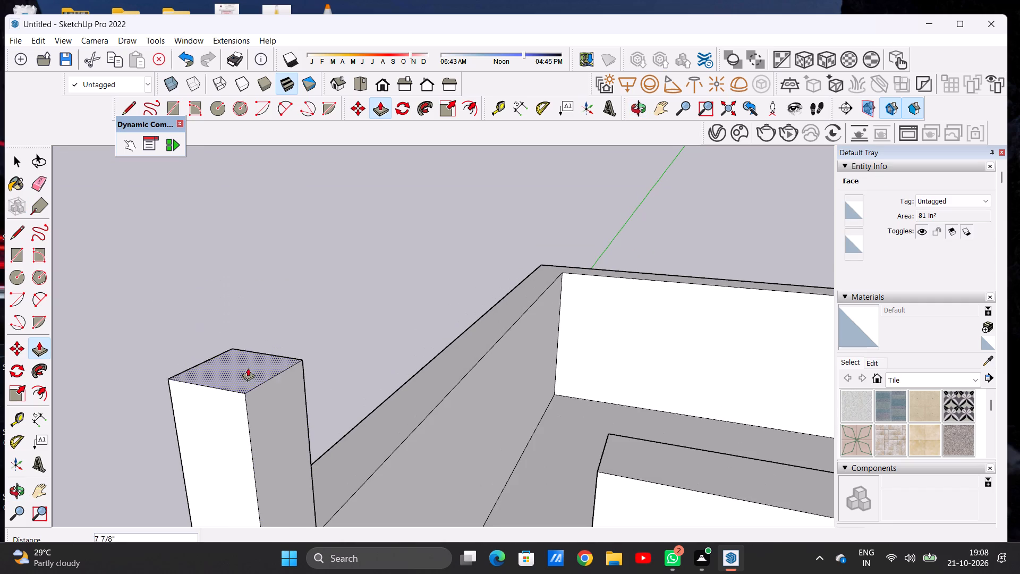
pyautogui.click(251, 389)
pyautogui.press('space')
# Push/Pull the top face of the parapet block beside the railing down slightly.
pyautogui.scroll(-11, 223, 351)
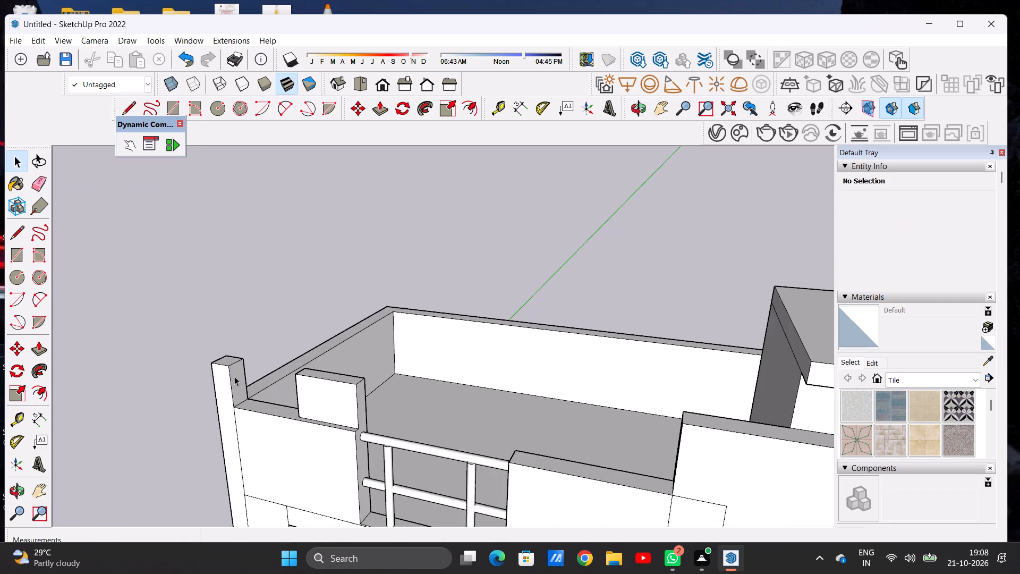
pyautogui.moveTo(265, 368); pyautogui.dragTo(319, 315, button='middle')
pyautogui.scroll(5, 225, 365)
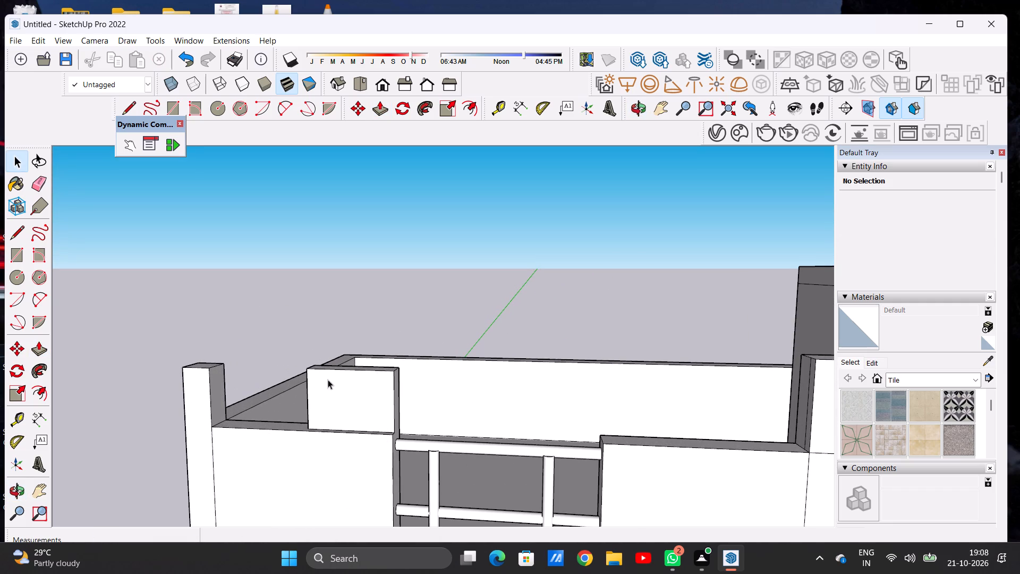
pyautogui.moveTo(328, 379); pyautogui.dragTo(338, 441, button='middle')
pyautogui.scroll(5, 356, 395)
pyautogui.press('p')
pyautogui.scroll(5, 356, 363)
pyautogui.click(356, 362)
pyautogui.click(356, 381)
pyautogui.press('space')
# Push/Pull the corner post's top face up slightly.
pyautogui.scroll(-9, 331, 420)
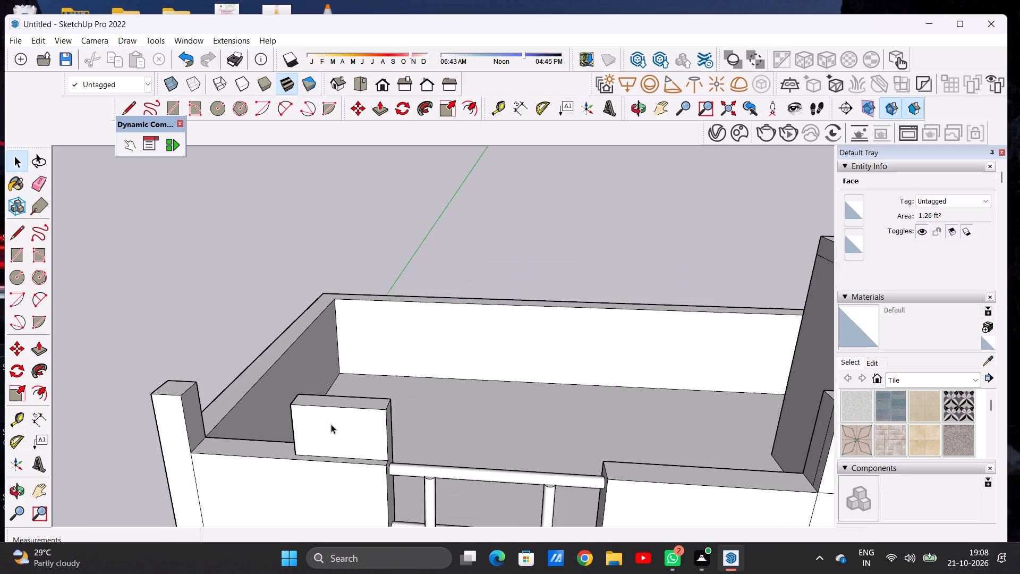
pyautogui.moveTo(321, 436); pyautogui.dragTo(327, 379, button='middle')
pyautogui.scroll(2, 194, 398)
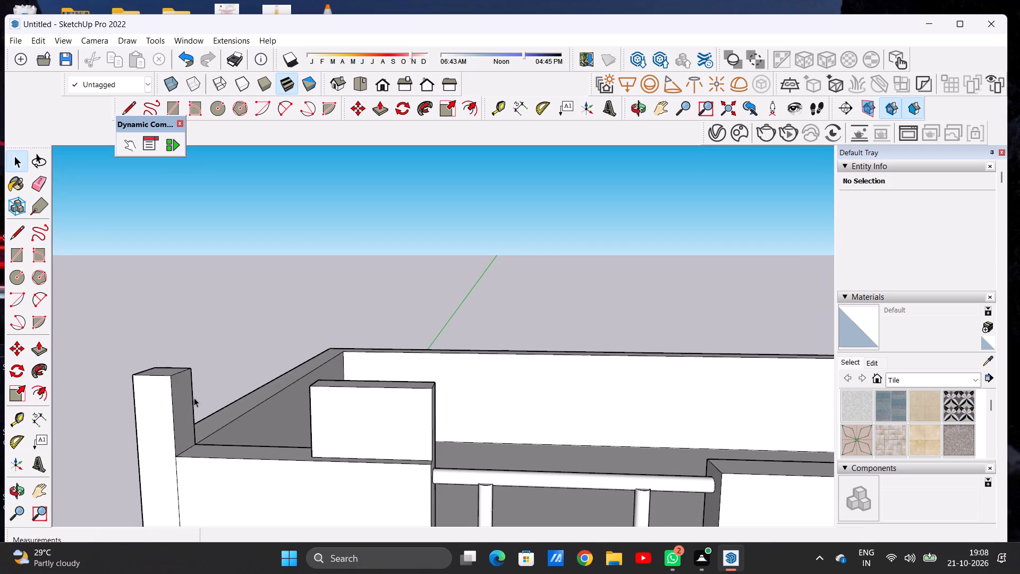
pyautogui.press('p')
pyautogui.moveTo(144, 390); pyautogui.dragTo(154, 443, button='middle')
pyautogui.scroll(5, 167, 377)
pyautogui.click(167, 377)
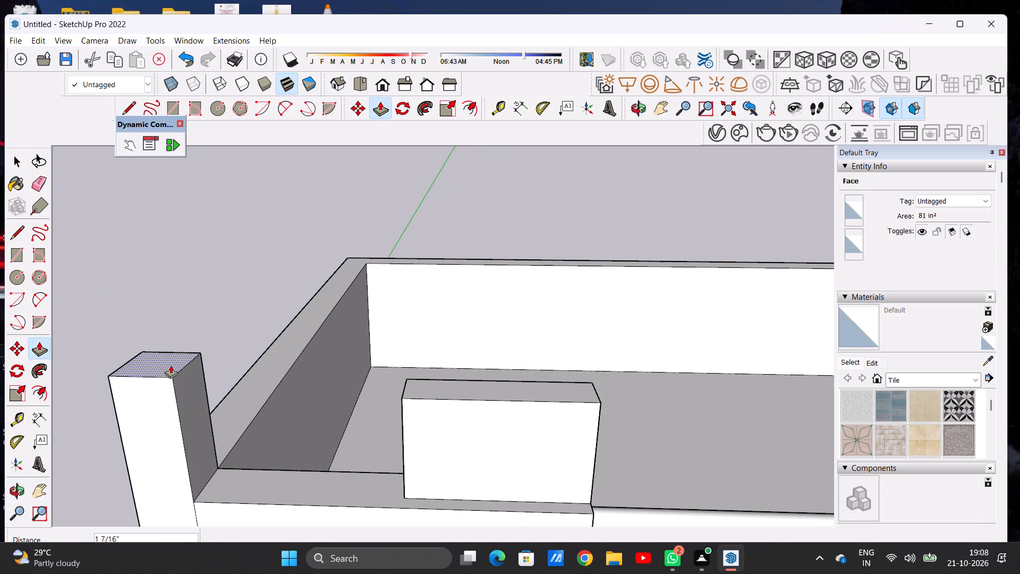
pyautogui.click(175, 356)
# Draw a 9" line across the corner post's side facing the block, a short distance below its top.
pyautogui.press('l')
pyautogui.moveTo(176, 388); pyautogui.dragTo(172, 386, button='middle')
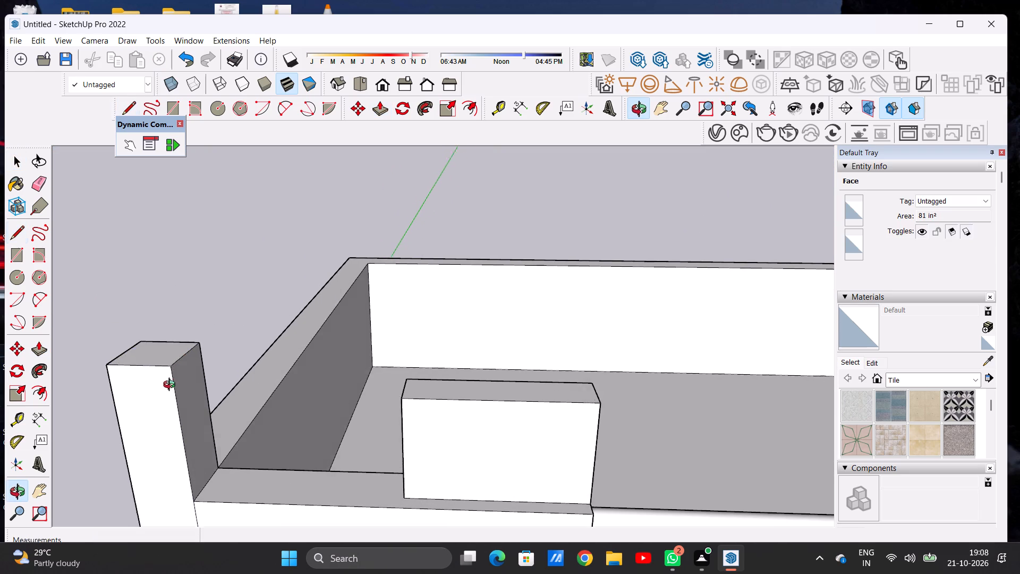
pyautogui.moveTo(172, 386); pyautogui.dragTo(156, 370, button='middle')
pyautogui.scroll(4, 158, 370)
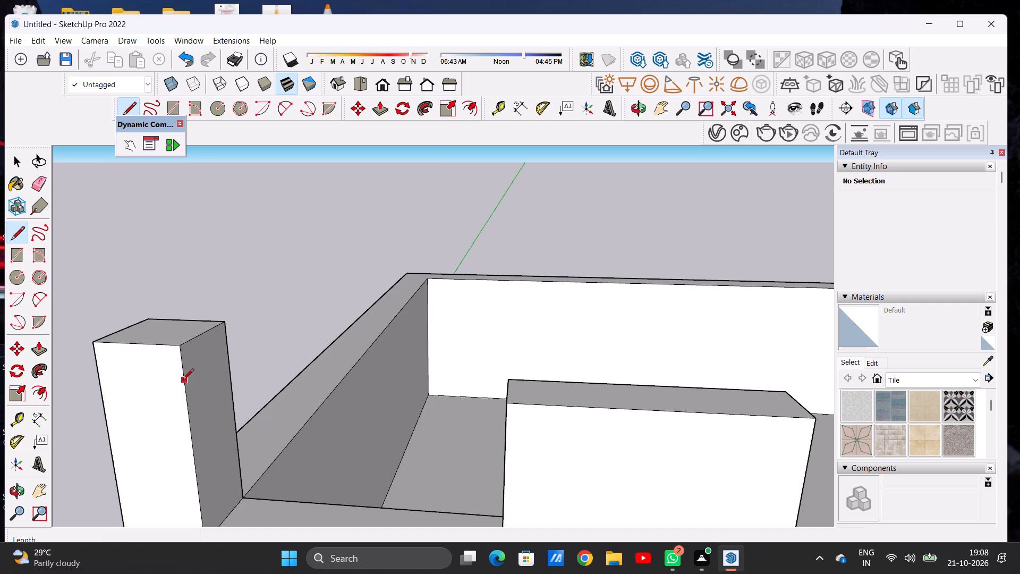
pyautogui.click(183, 381)
pyautogui.click(231, 349)
# Push/Pull the face above the post's line about 4' 10 5/8" to the parapet block's far end to form a beam.
pyautogui.press('p')
pyautogui.click(196, 351)
pyautogui.scroll(-12, 392, 370)
pyautogui.scroll(1, 392, 370)
pyautogui.scroll(-2, 392, 370)
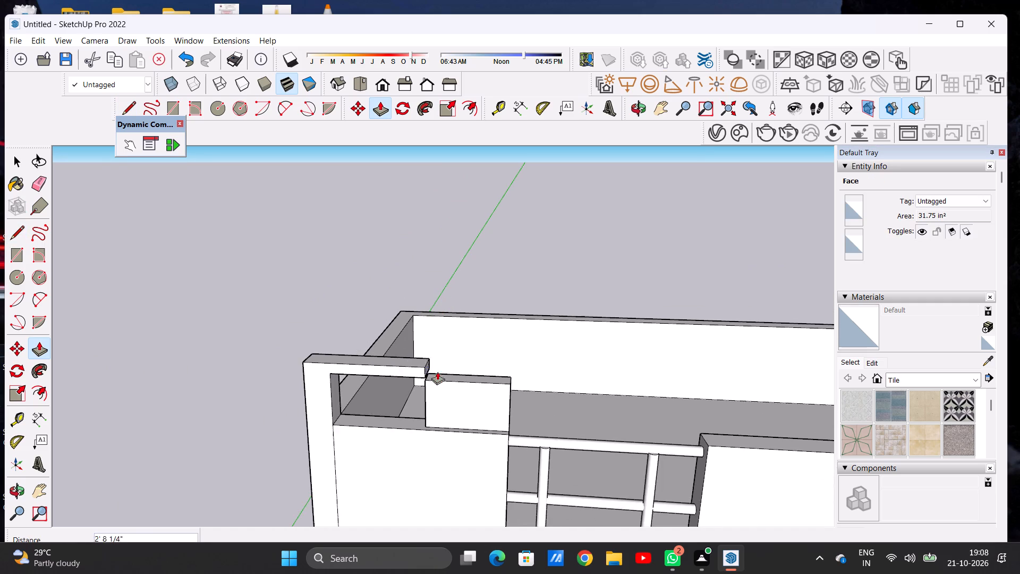
pyautogui.scroll(13, 475, 385)
pyautogui.click(554, 377)
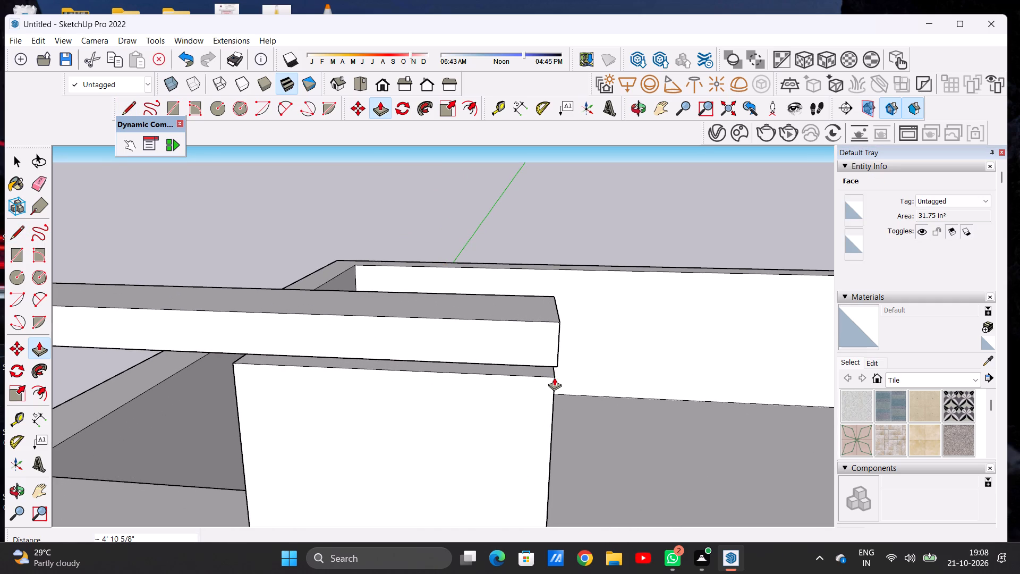
pyautogui.press('space')
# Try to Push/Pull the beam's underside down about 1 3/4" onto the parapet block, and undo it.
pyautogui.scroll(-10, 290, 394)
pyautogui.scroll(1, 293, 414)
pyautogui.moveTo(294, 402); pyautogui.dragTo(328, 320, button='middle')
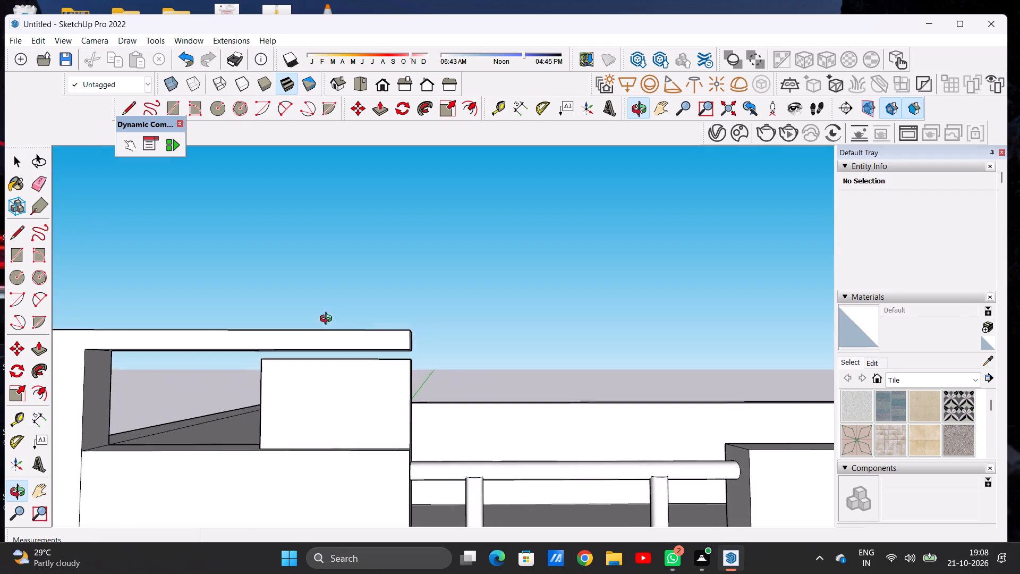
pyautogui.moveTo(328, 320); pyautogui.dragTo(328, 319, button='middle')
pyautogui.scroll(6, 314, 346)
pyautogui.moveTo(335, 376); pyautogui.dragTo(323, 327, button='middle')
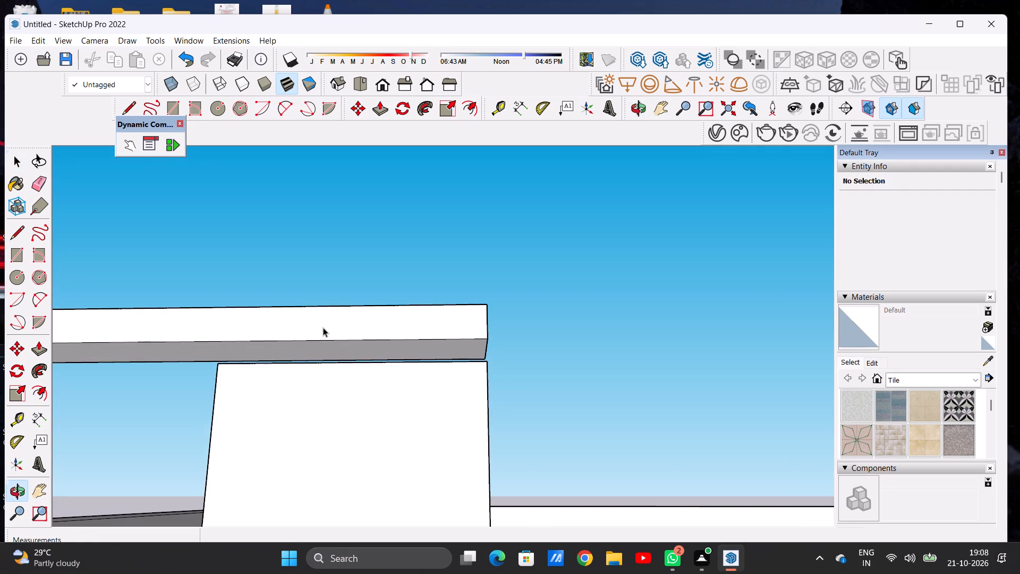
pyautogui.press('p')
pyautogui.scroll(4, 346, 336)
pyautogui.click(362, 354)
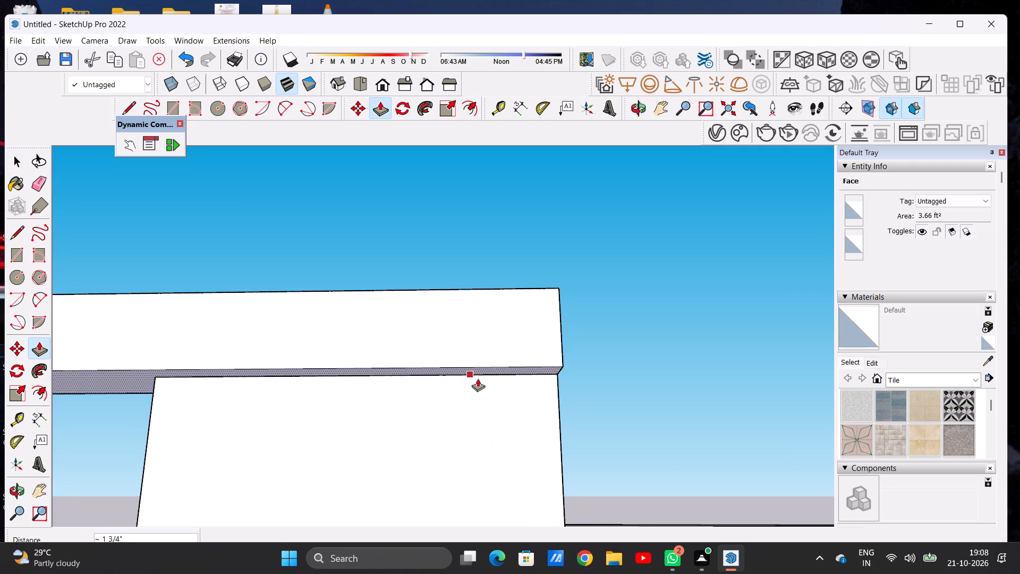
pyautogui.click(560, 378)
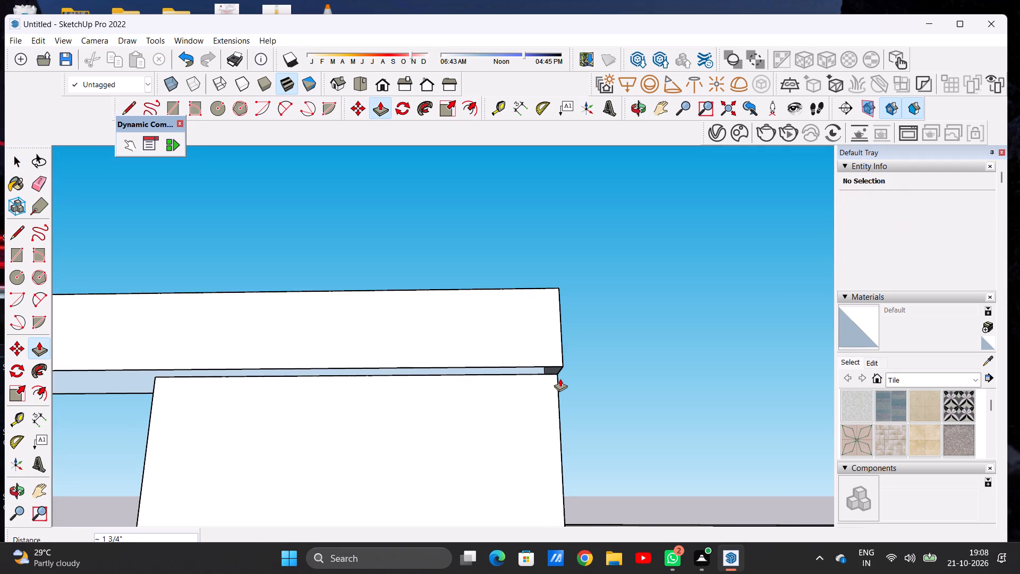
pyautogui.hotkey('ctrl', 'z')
# Push/Pull the beam's underside down about 1 13/16" to meet the top of the parapet block.
pyautogui.scroll(-6, 342, 394)
pyautogui.moveTo(361, 390); pyautogui.dragTo(369, 460, button='middle')
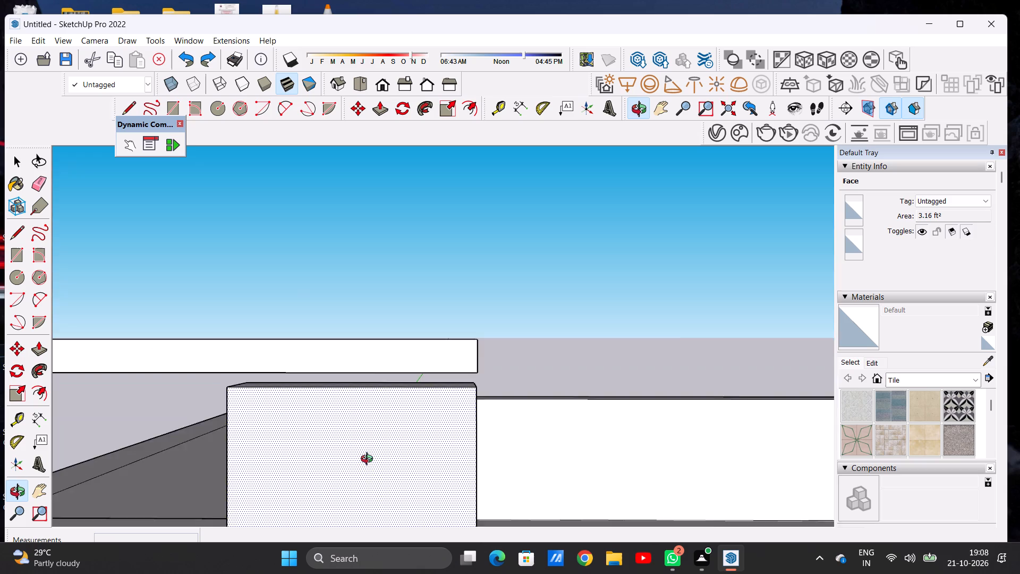
pyautogui.moveTo(369, 460); pyautogui.dragTo(382, 496, button='middle')
pyautogui.scroll(-10, 433, 400)
pyautogui.moveTo(368, 419); pyautogui.dragTo(359, 360, button='middle')
pyautogui.scroll(2, 359, 395)
pyautogui.scroll(-1, 359, 395)
pyautogui.scroll(5, 359, 395)
pyautogui.moveTo(376, 368); pyautogui.dragTo(374, 336, button='middle')
pyautogui.scroll(4, 374, 336)
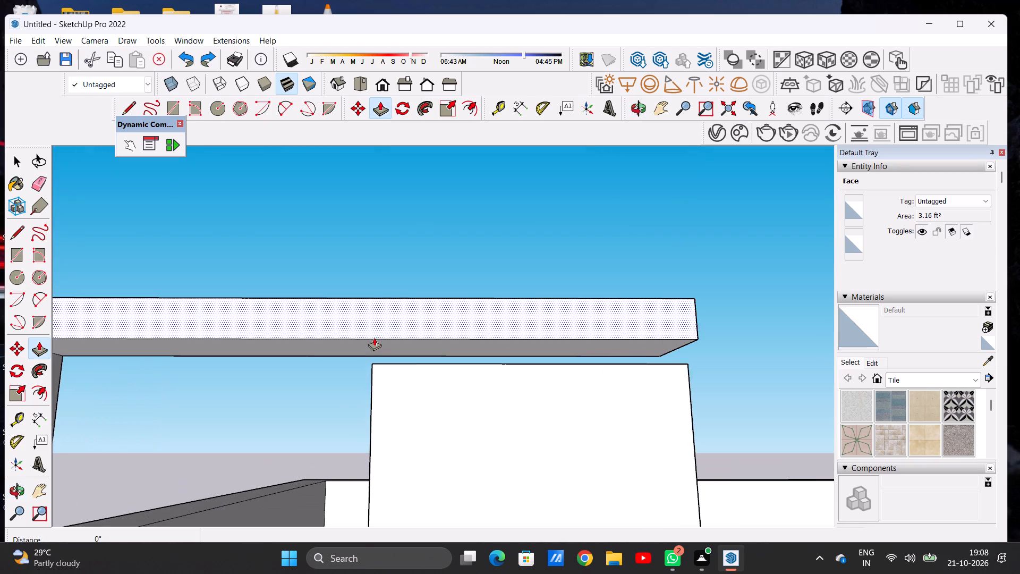
pyautogui.scroll(1, 374, 337)
pyautogui.press('p')
pyautogui.click(376, 345)
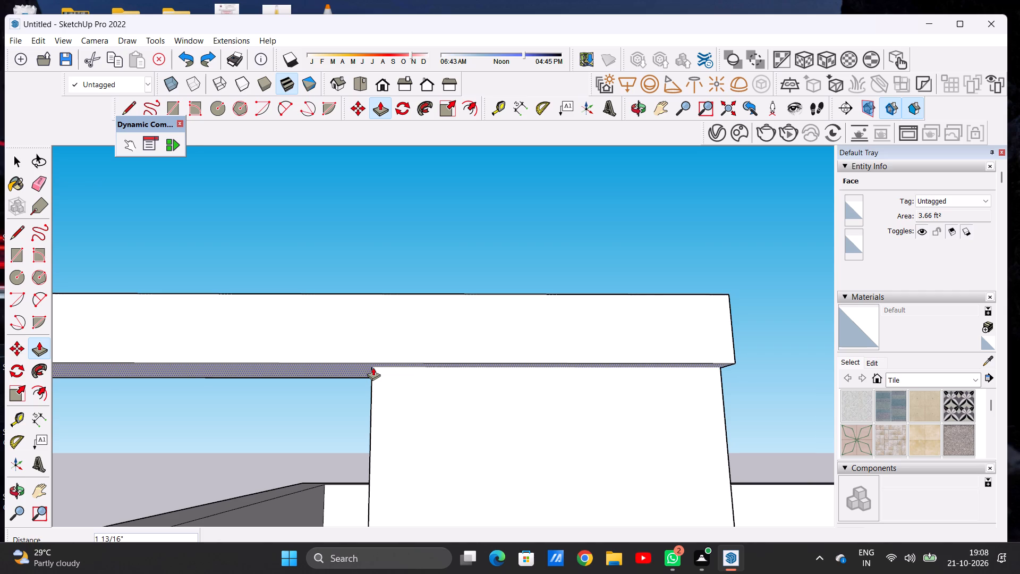
pyautogui.click(373, 367)
pyautogui.press('space')
pyautogui.scroll(-8, 333, 359)
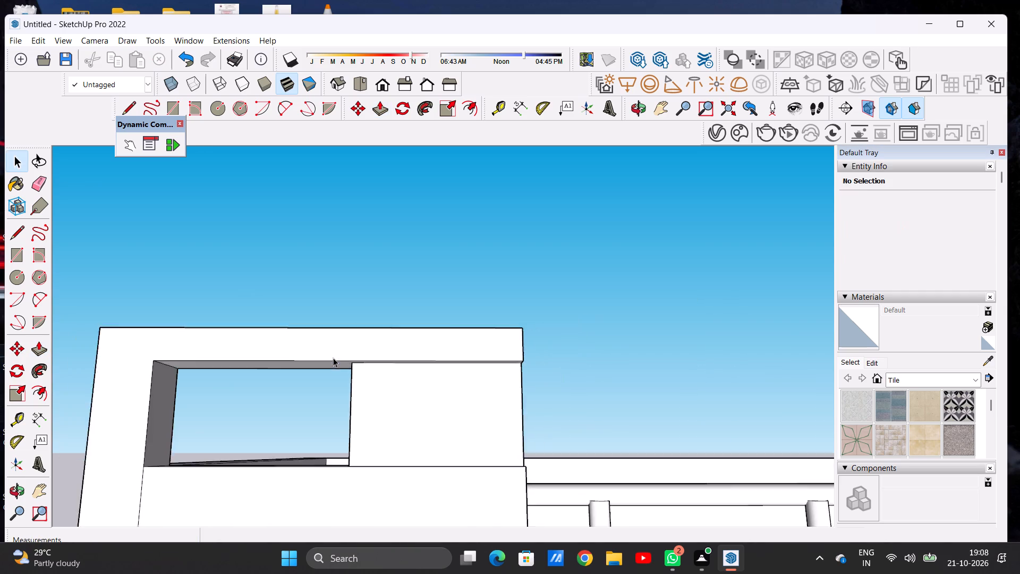
pyautogui.scroll(-5, 333, 358)
pyautogui.moveTo(361, 380); pyautogui.dragTo(353, 434, button='middle')
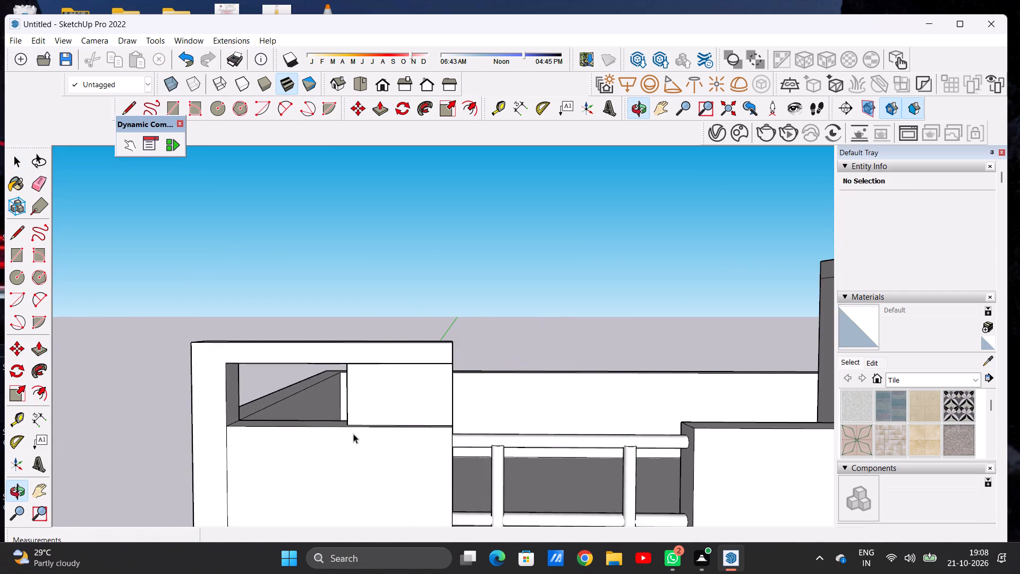
# Examine the upper facade, comparing the balcony corner frame and parapets with the top of the taller block.
pyautogui.scroll(-16, 244, 386)
pyautogui.scroll(7, 396, 385)
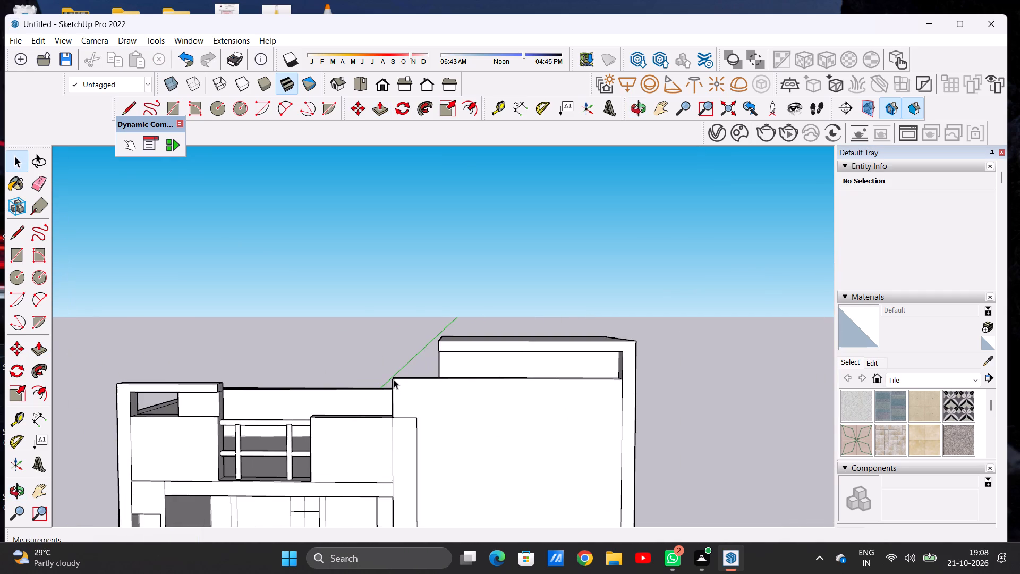
pyautogui.scroll(4, 386, 392)
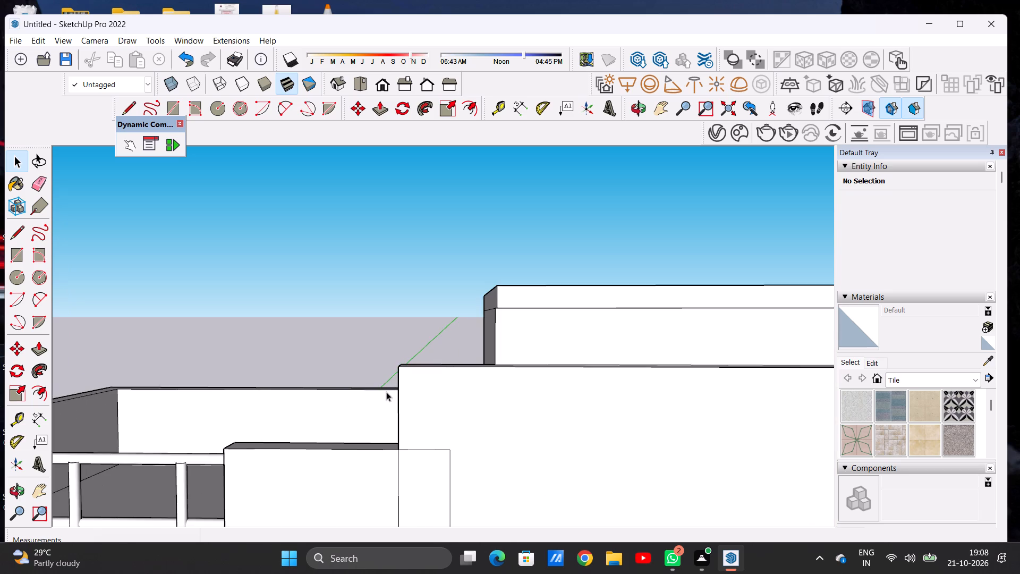
pyautogui.scroll(-9, 429, 374)
pyautogui.scroll(3, 477, 385)
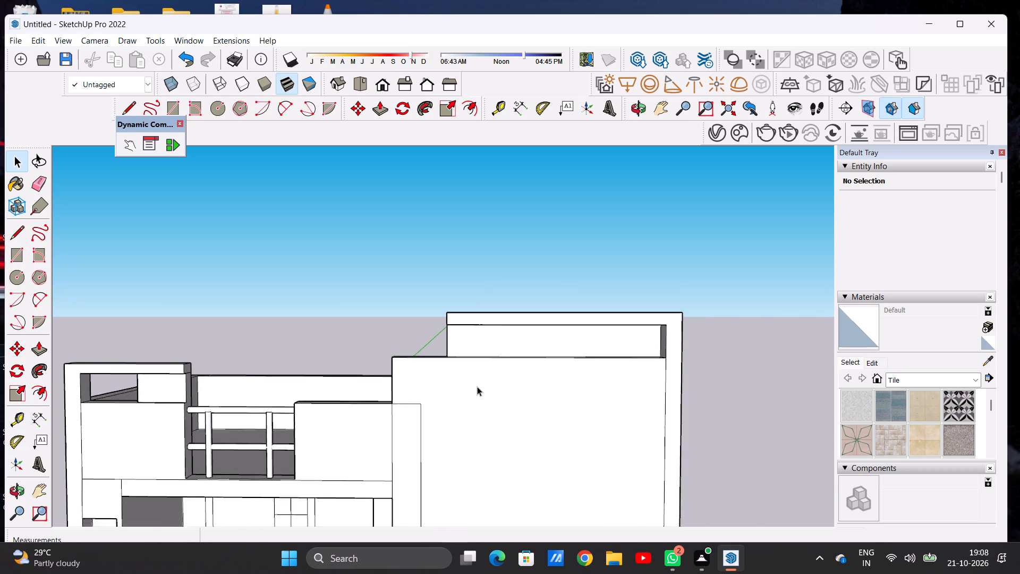
pyautogui.scroll(3, 477, 386)
pyautogui.moveTo(409, 353); pyautogui.dragTo(419, 419, button='middle')
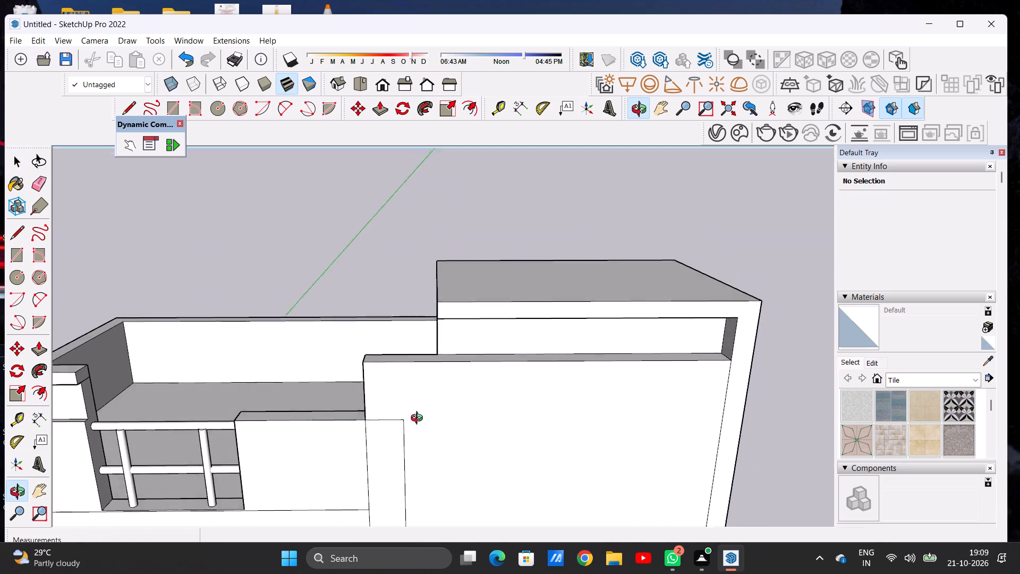
pyautogui.moveTo(419, 419); pyautogui.dragTo(428, 428, button='middle')
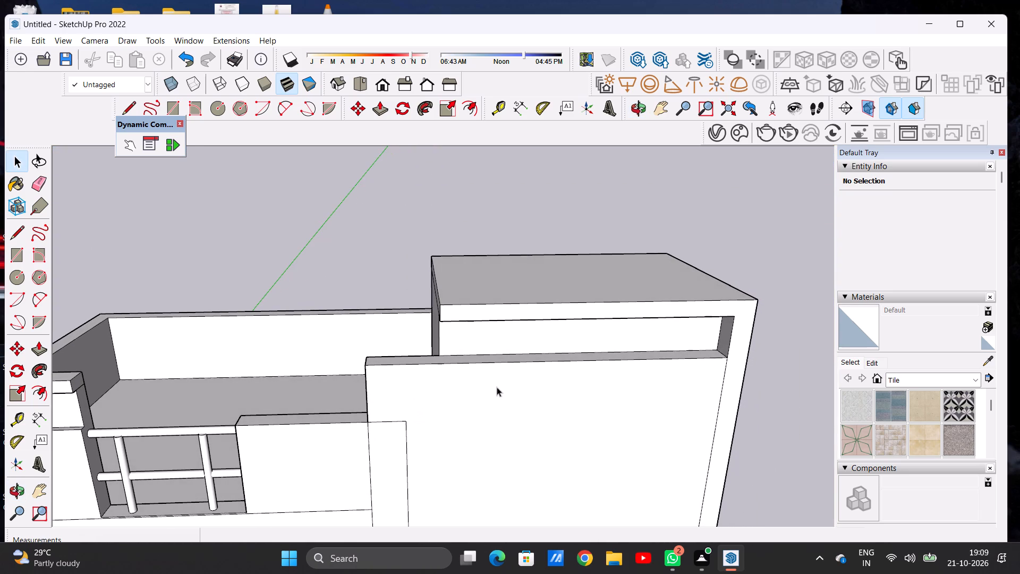
pyautogui.moveTo(497, 387); pyautogui.dragTo(470, 311, button='middle')
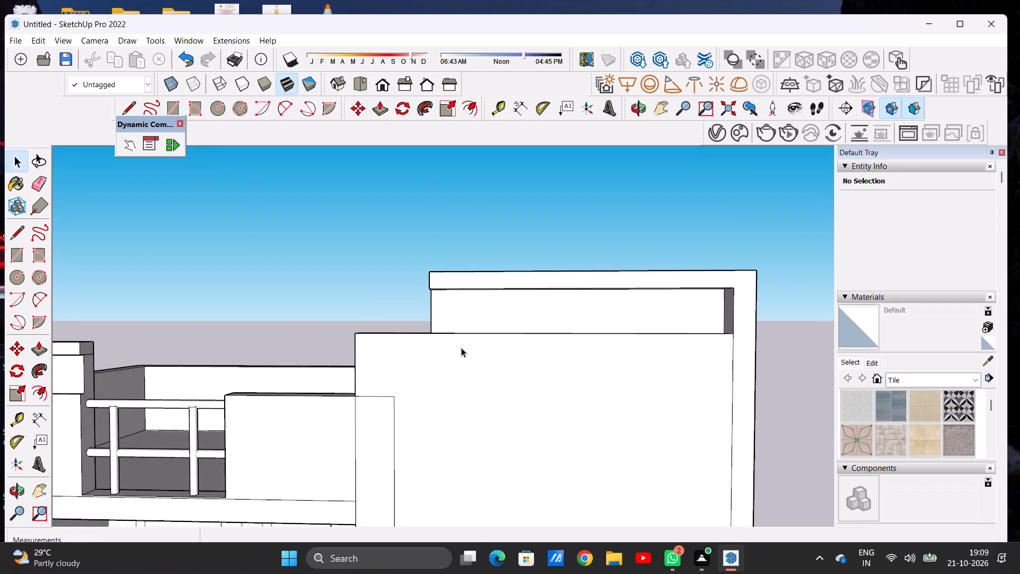
pyautogui.scroll(-4, 461, 348)
pyautogui.scroll(3, 473, 385)
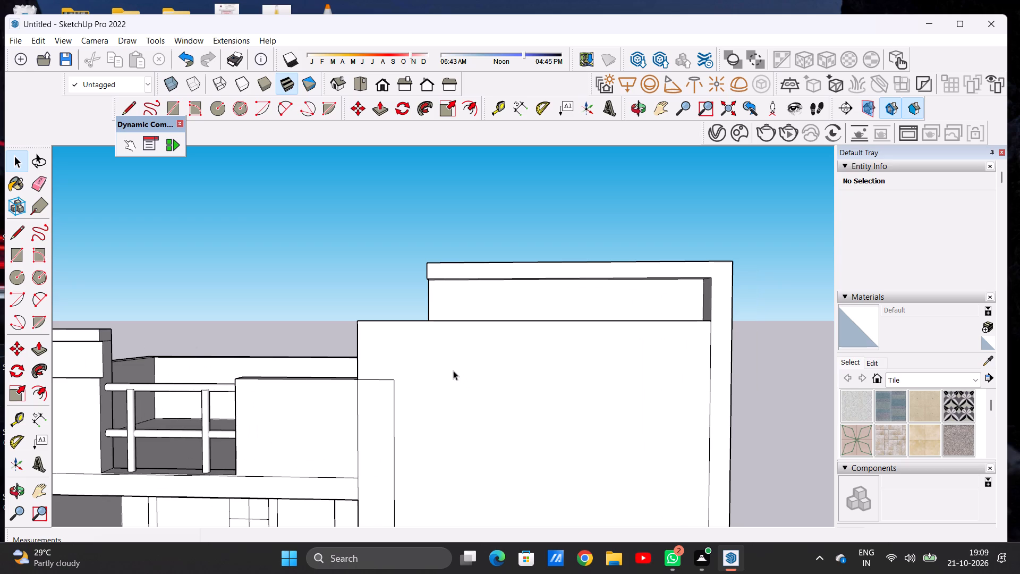
# Push/Pull the top face of the tall block's front wall up about 3 1/8", below the roof frame.
pyautogui.moveTo(446, 361); pyautogui.dragTo(533, 444, button='middle')
pyautogui.scroll(4, 445, 335)
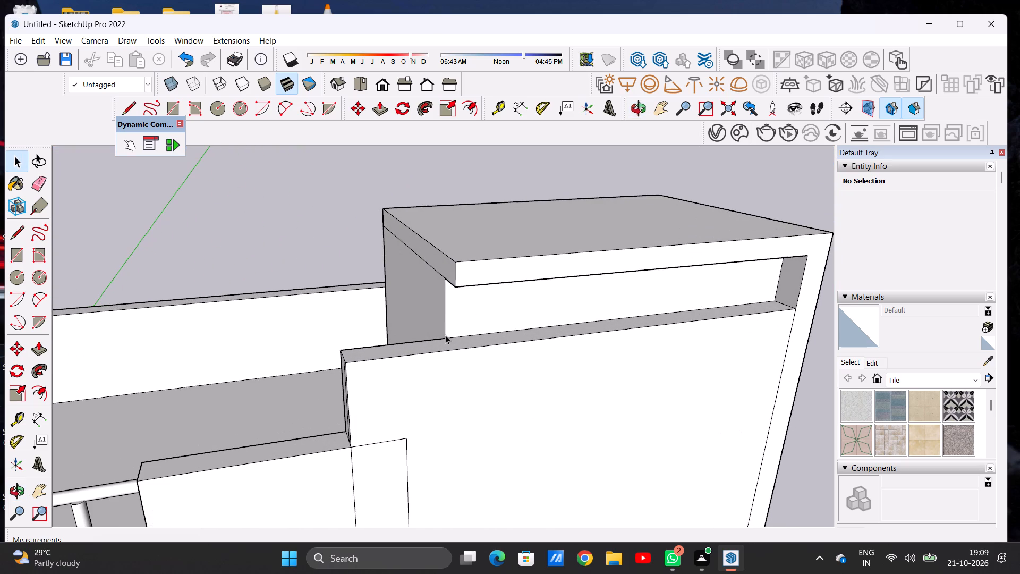
pyautogui.press('p')
pyautogui.scroll(5, 439, 326)
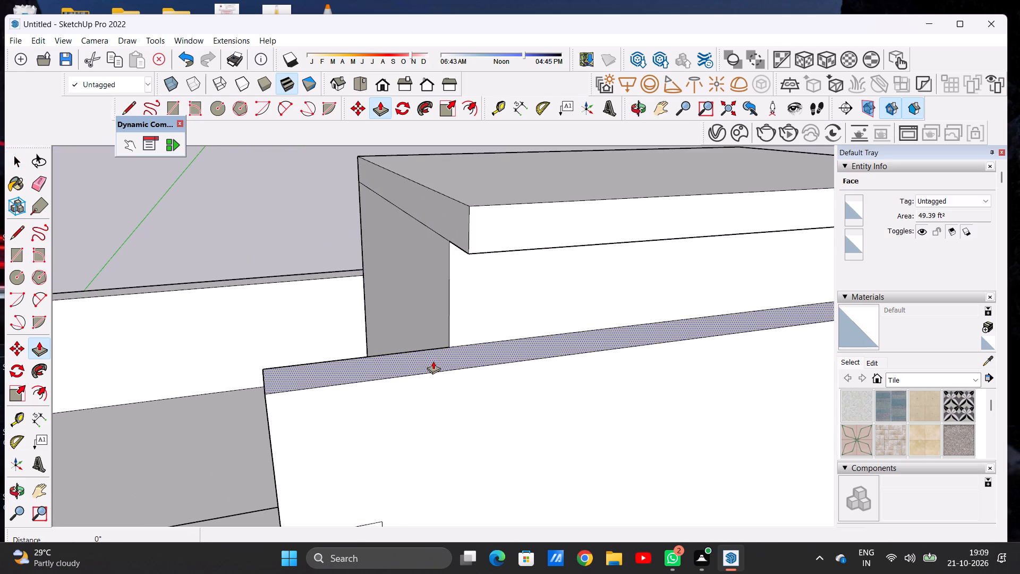
pyautogui.click(433, 361)
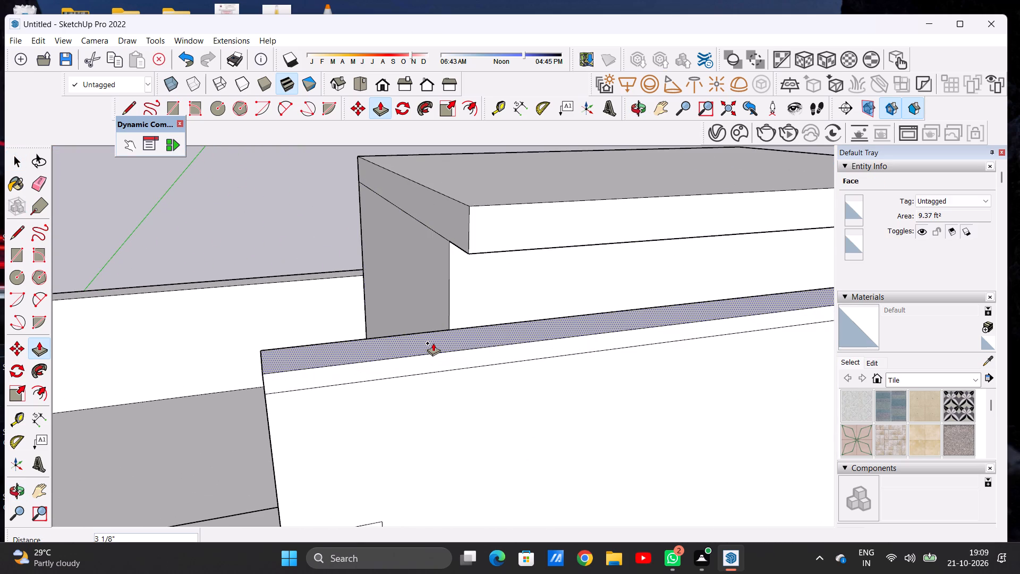
pyautogui.click(433, 343)
pyautogui.press('space')
# Erase the vertical edge segments dividing the narrow end face of the tall front wall, beside the balcony.
pyautogui.scroll(-10, 394, 408)
pyautogui.moveTo(411, 433); pyautogui.dragTo(410, 406, button='middle')
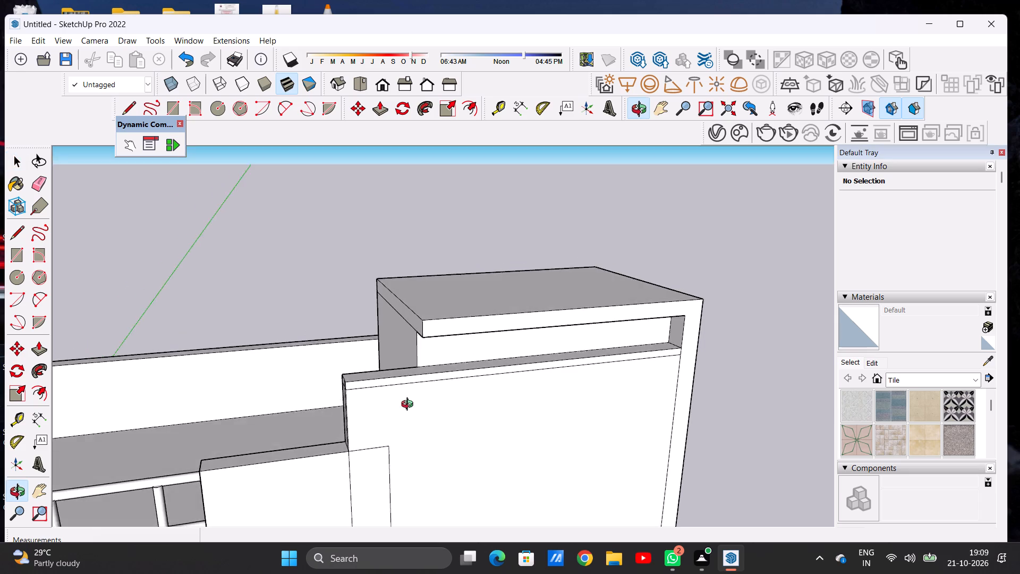
pyautogui.moveTo(410, 406); pyautogui.dragTo(420, 367, button='middle')
pyautogui.moveTo(319, 386); pyautogui.dragTo(399, 398, button='middle')
pyautogui.middleClick(399, 398)
pyautogui.scroll(5, 372, 387)
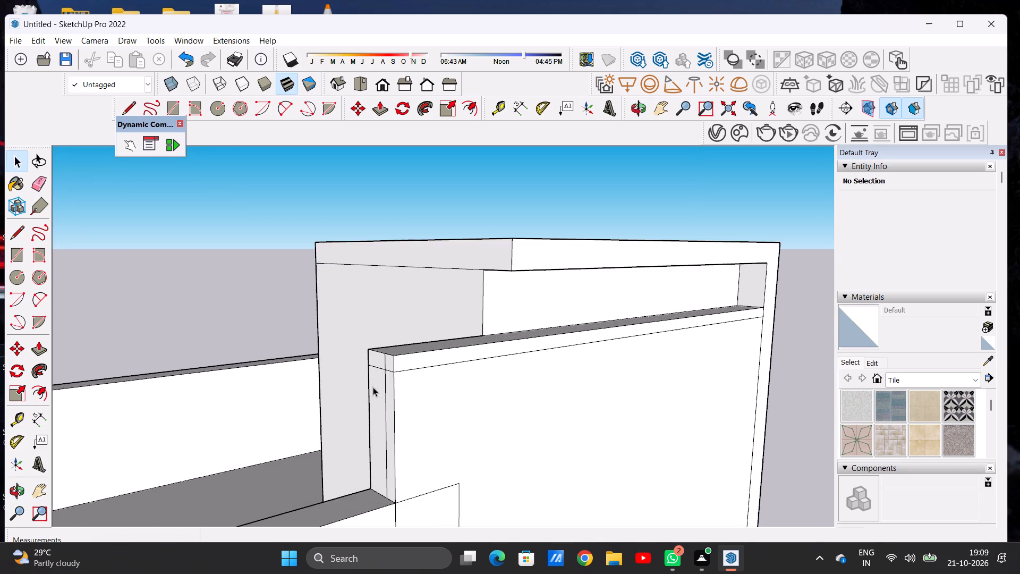
pyautogui.scroll(8, 373, 387)
pyautogui.press('e')
pyautogui.click(389, 348)
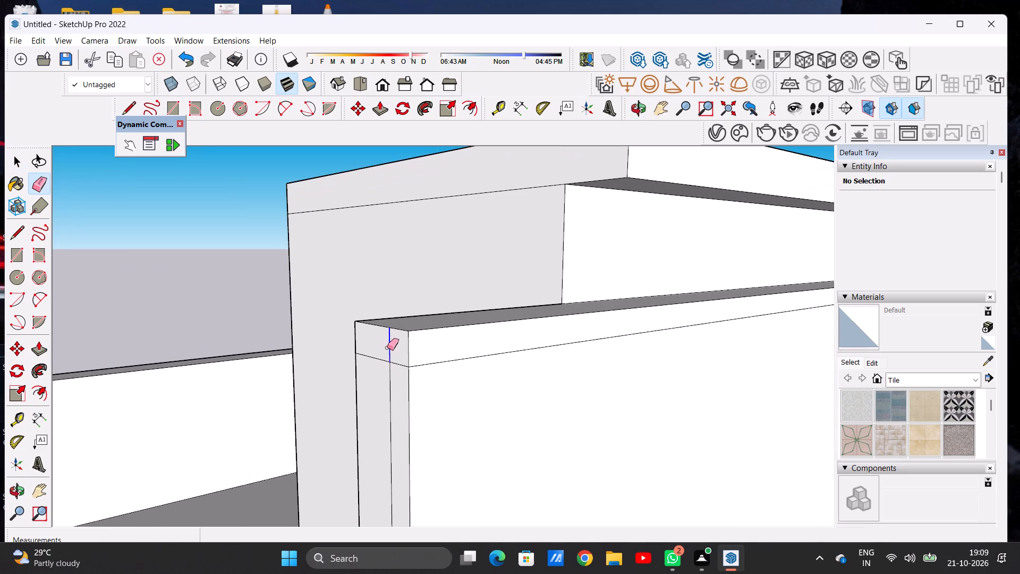
pyautogui.moveTo(394, 387); pyautogui.dragTo(372, 404)
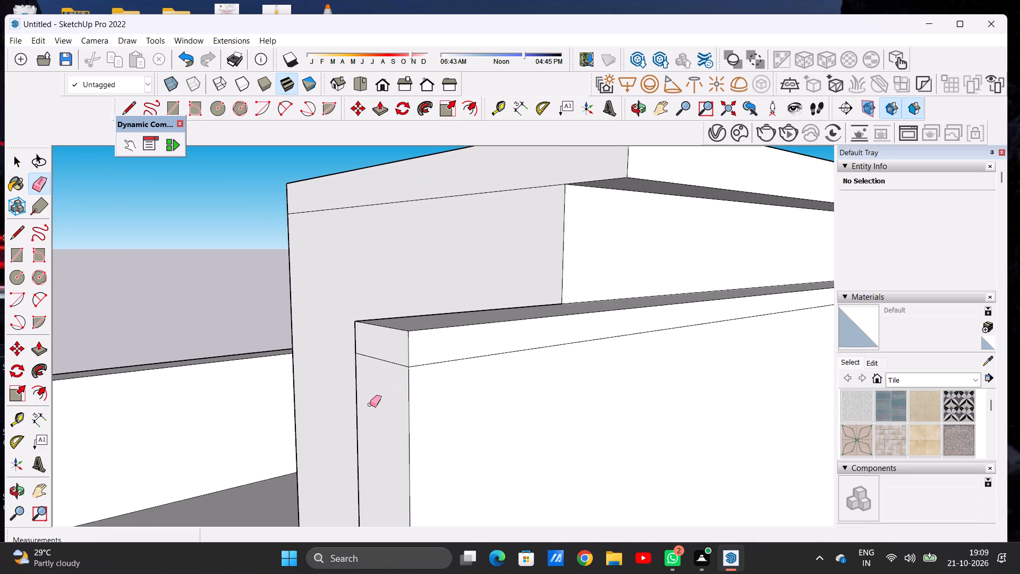
pyautogui.press('space')
# Examine the balcony level in the Front view, around the parapet block between the railing and the tall wall.
pyautogui.scroll(-16, 407, 406)
pyautogui.moveTo(423, 421); pyautogui.dragTo(355, 420, button='middle')
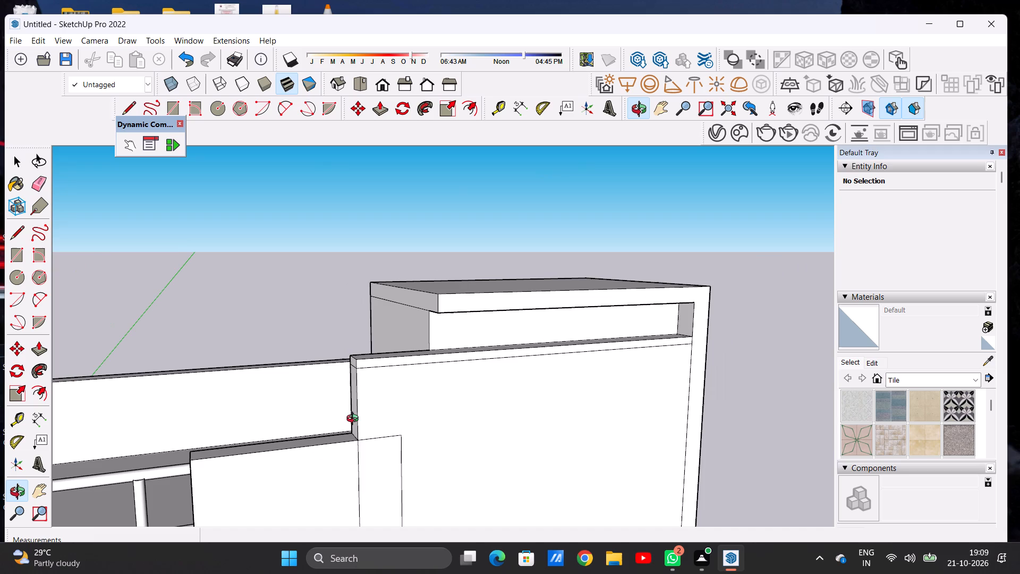
pyautogui.moveTo(355, 420); pyautogui.dragTo(354, 420, button='middle')
pyautogui.moveTo(319, 449); pyautogui.dragTo(283, 441, button='middle')
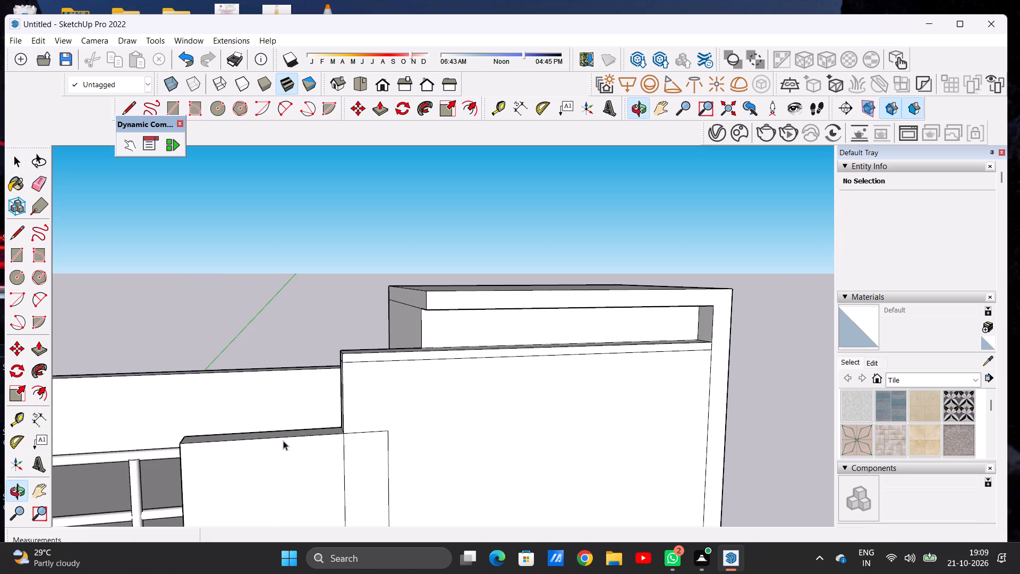
pyautogui.scroll(-10, 450, 412)
pyautogui.moveTo(401, 471); pyautogui.dragTo(348, 436, button='middle')
pyautogui.scroll(3, 364, 458)
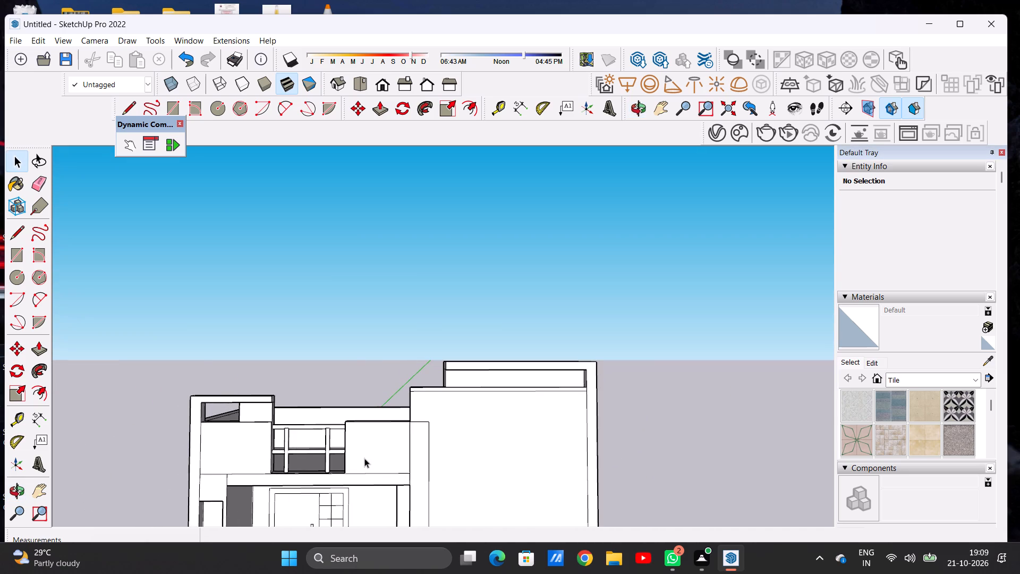
pyautogui.click(383, 78)
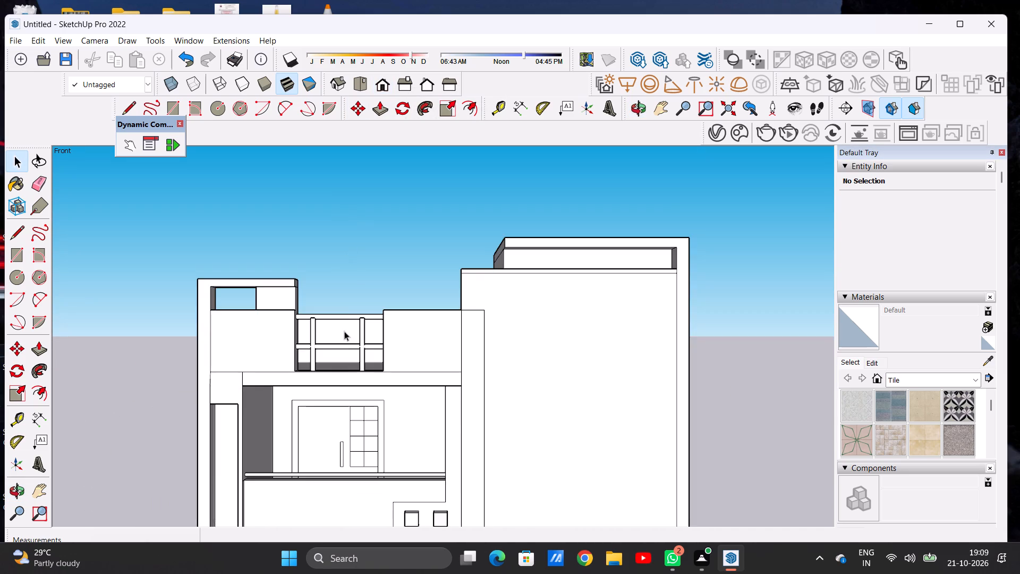
pyautogui.scroll(-4, 346, 393)
pyautogui.scroll(10, 374, 361)
pyautogui.scroll(-4, 410, 387)
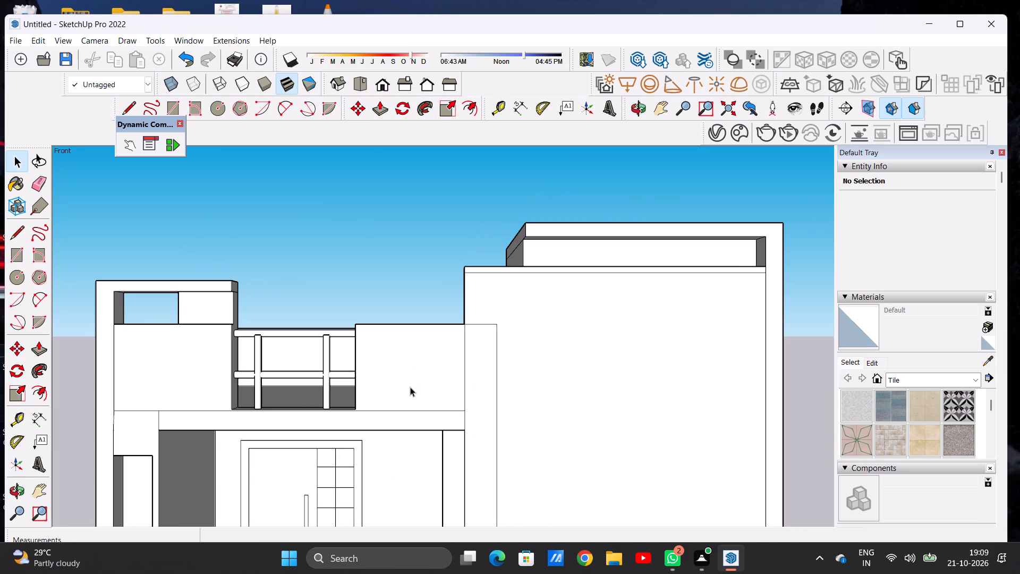
pyautogui.scroll(3, 413, 390)
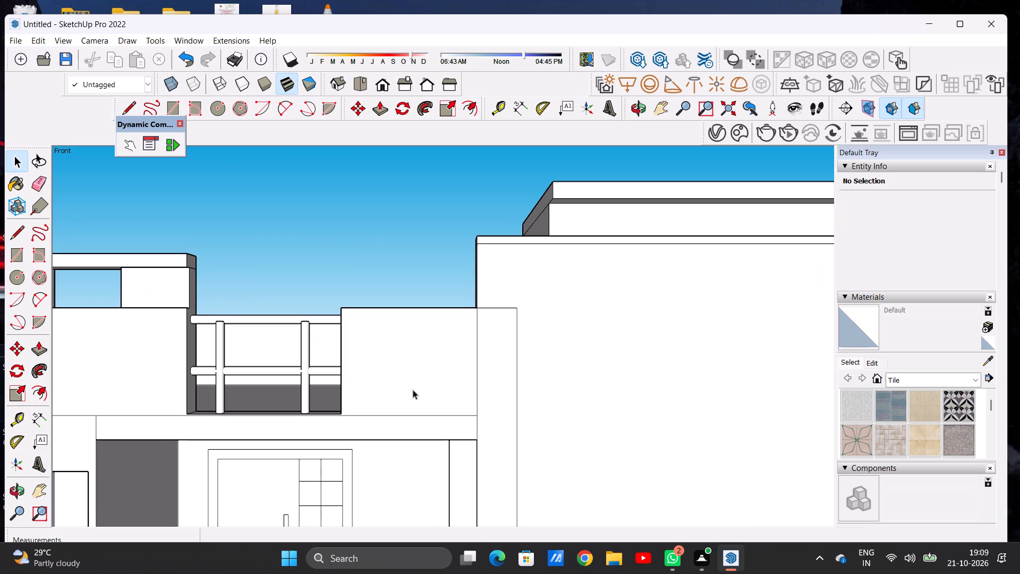
# Draw two closely spaced vertical lines, about 3' 7 1/16" long, across the parapet block between the railing and the tall wall.
pyautogui.press('l')
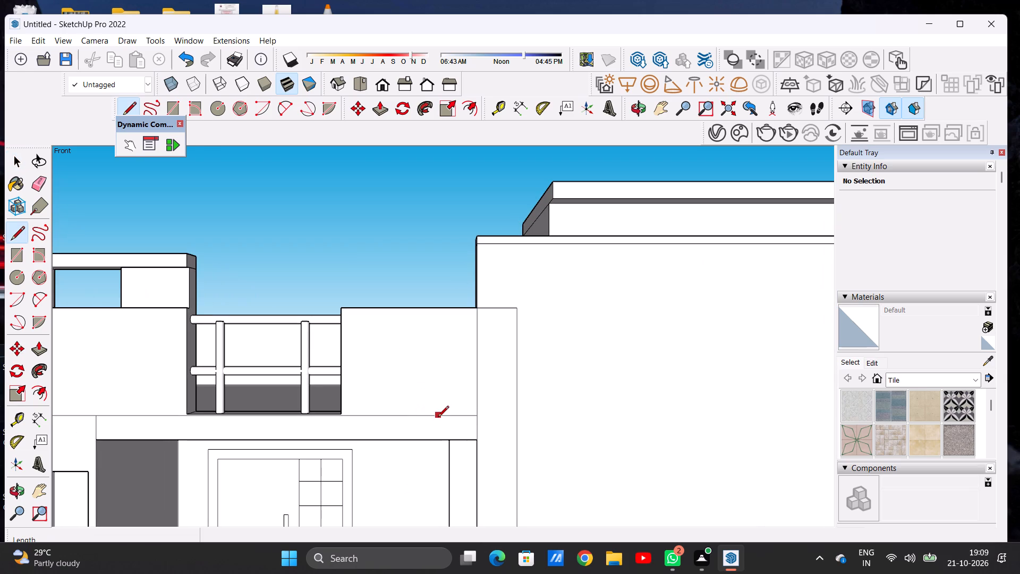
pyautogui.click(438, 418)
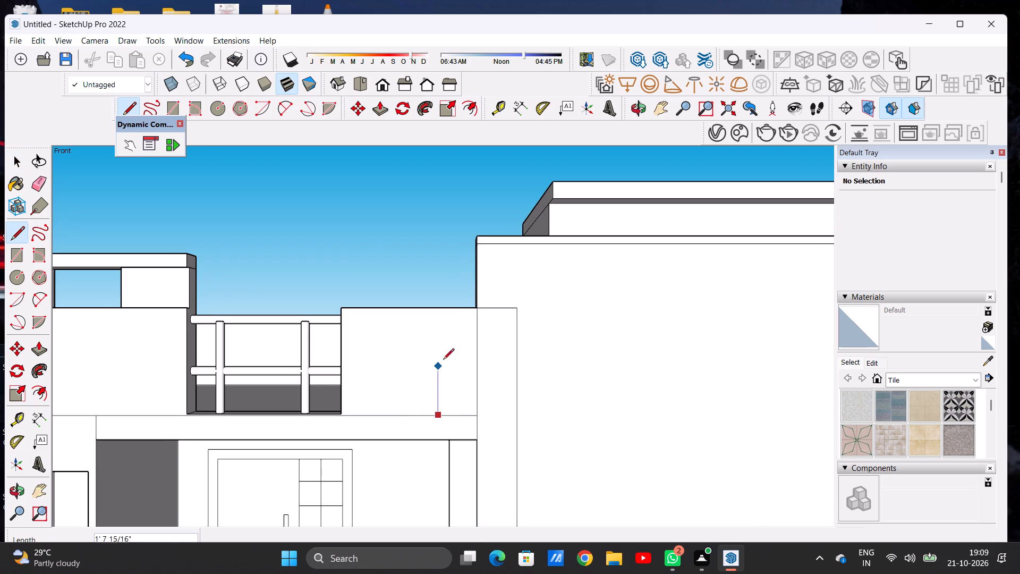
pyautogui.click(435, 310)
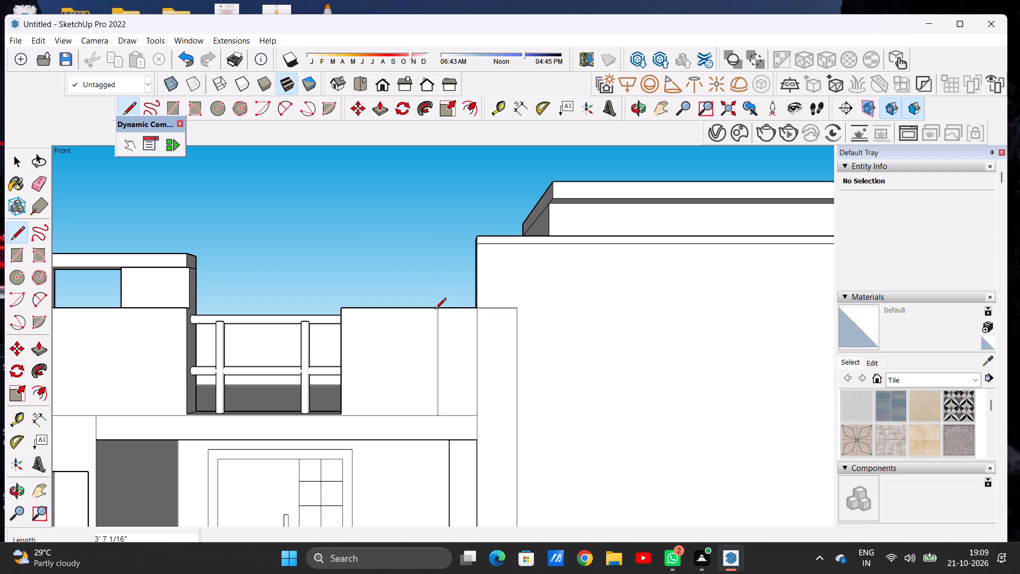
pyautogui.scroll(-4, 435, 310)
pyautogui.scroll(3, 449, 359)
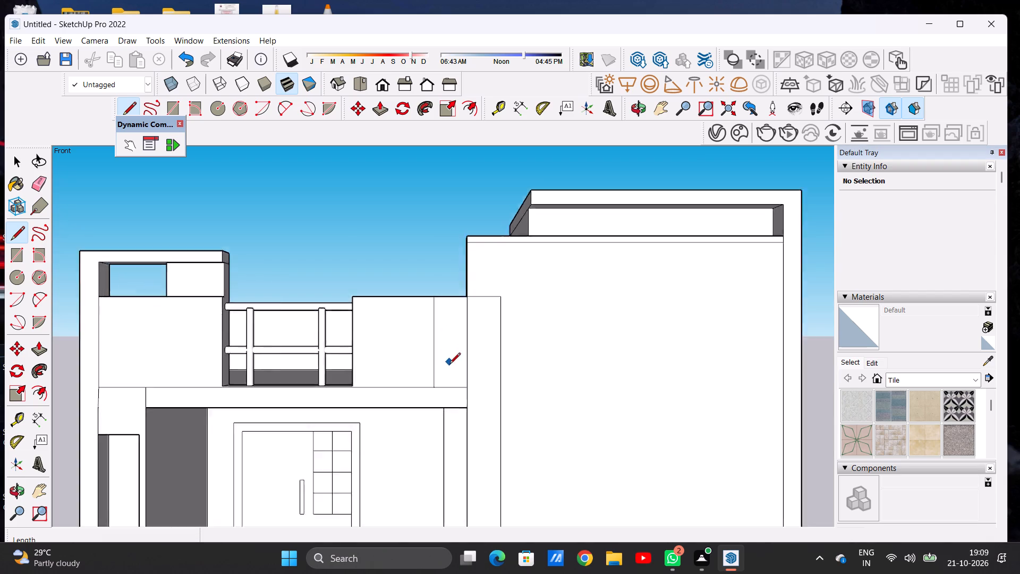
pyautogui.scroll(5, 449, 365)
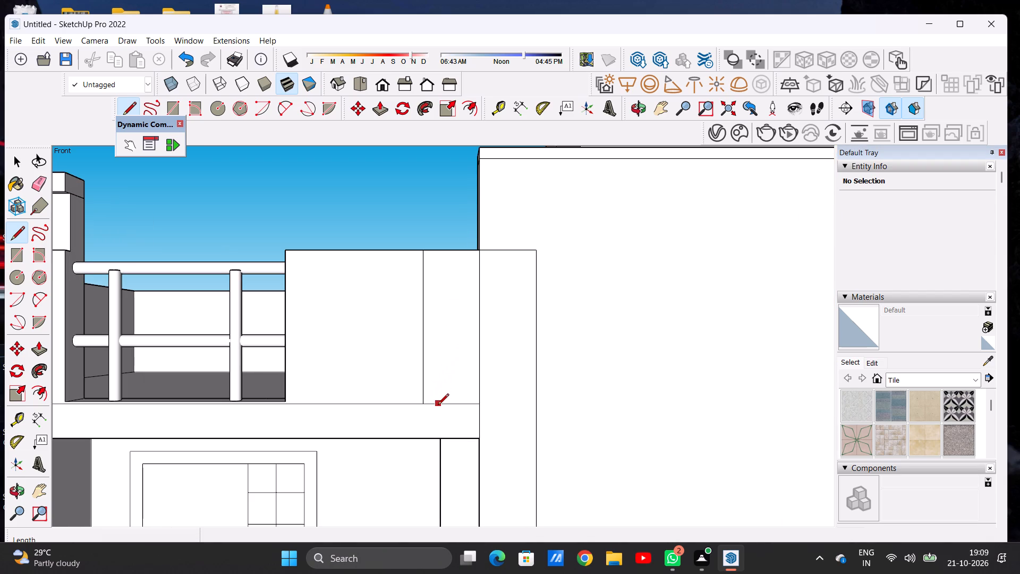
pyautogui.click(438, 406)
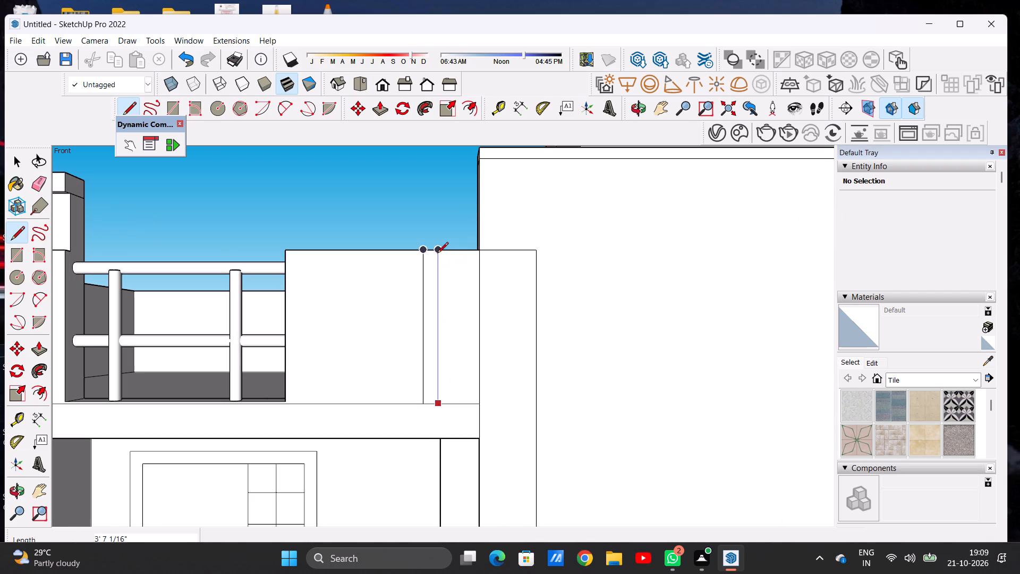
pyautogui.click(436, 250)
pyautogui.press('space')
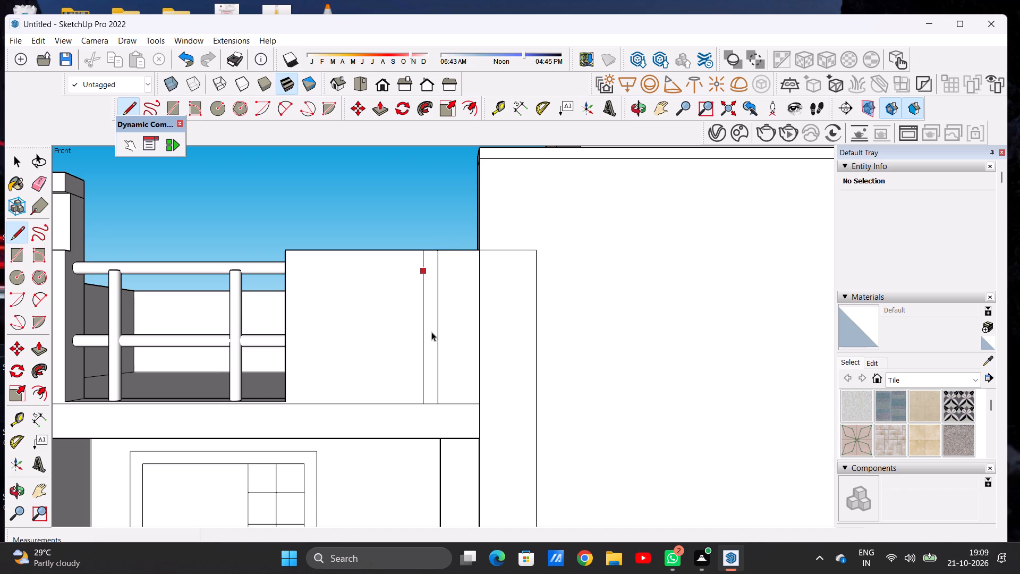
# Copy the narrow strip between the two lines about 1' 3 9/16" along the parapet block towards the railing.
pyautogui.doubleClick(429, 368)
pyautogui.press('m')
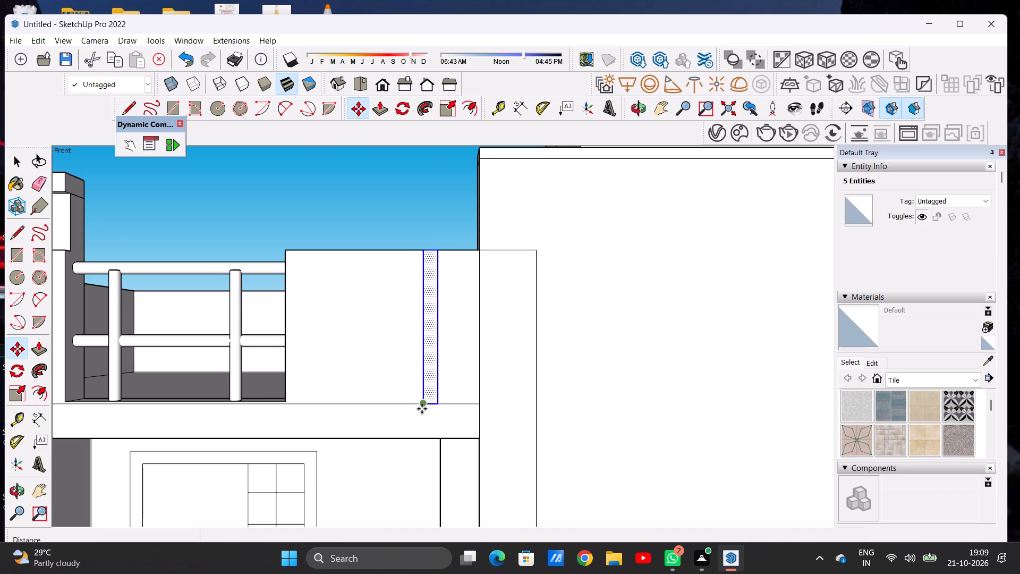
pyautogui.click(422, 409)
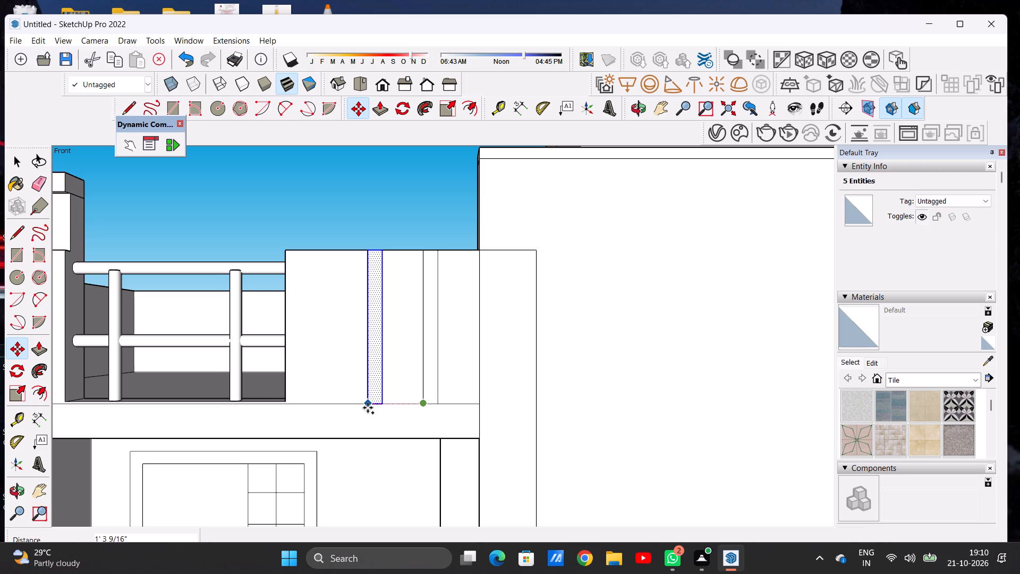
pyautogui.click(368, 408)
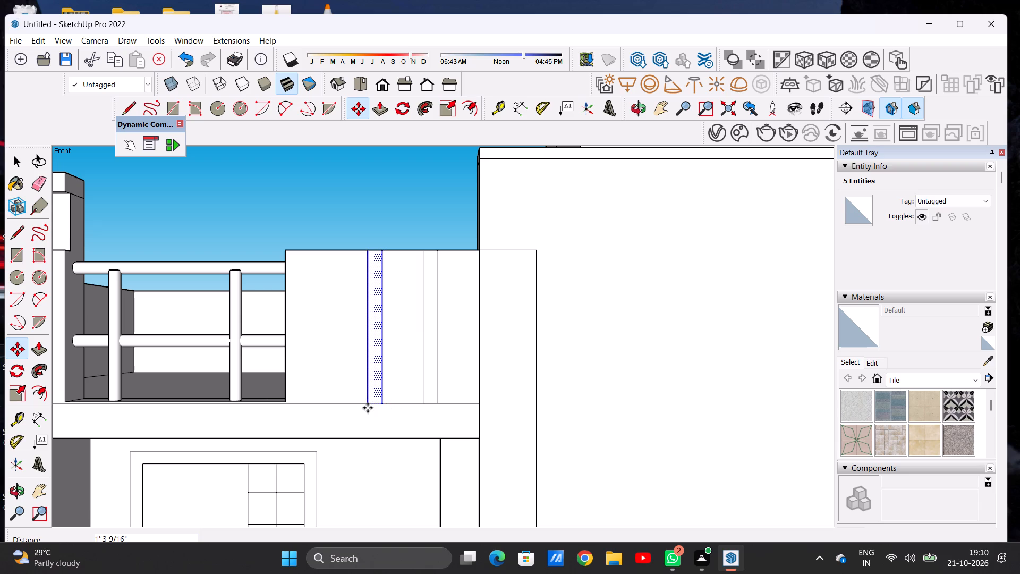
pyautogui.press('space')
pyautogui.scroll(-13, 348, 387)
pyautogui.click(149, 334)
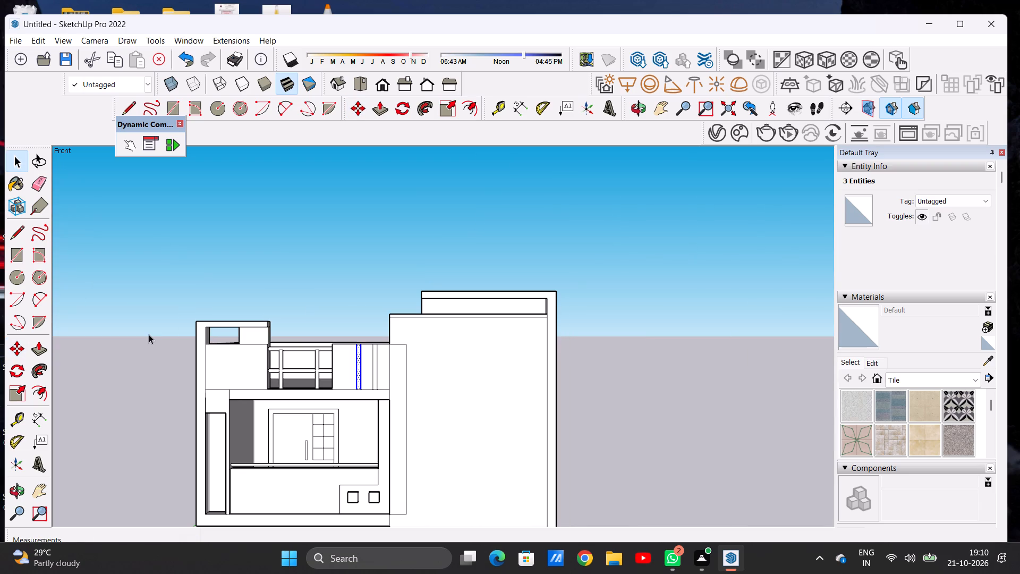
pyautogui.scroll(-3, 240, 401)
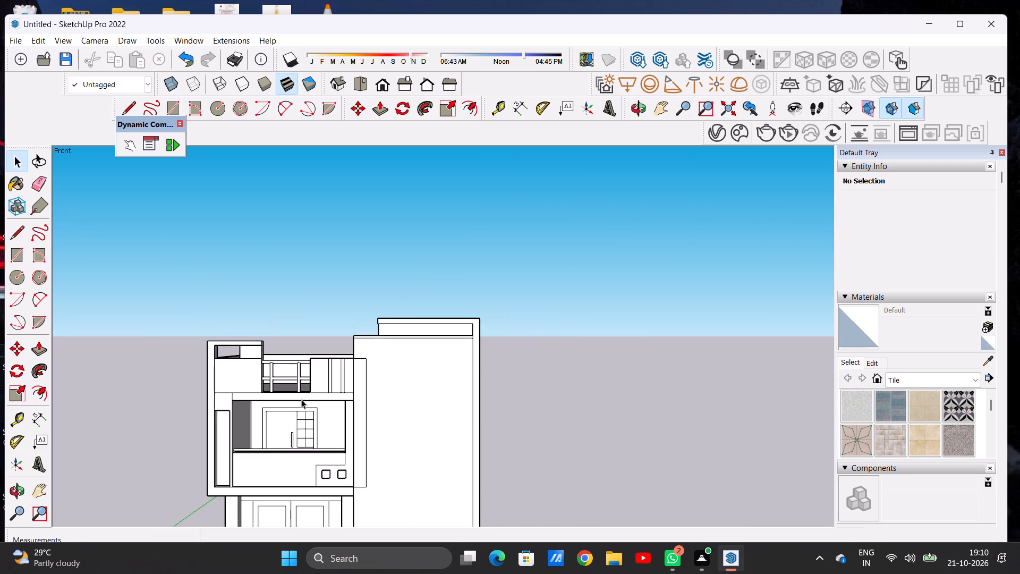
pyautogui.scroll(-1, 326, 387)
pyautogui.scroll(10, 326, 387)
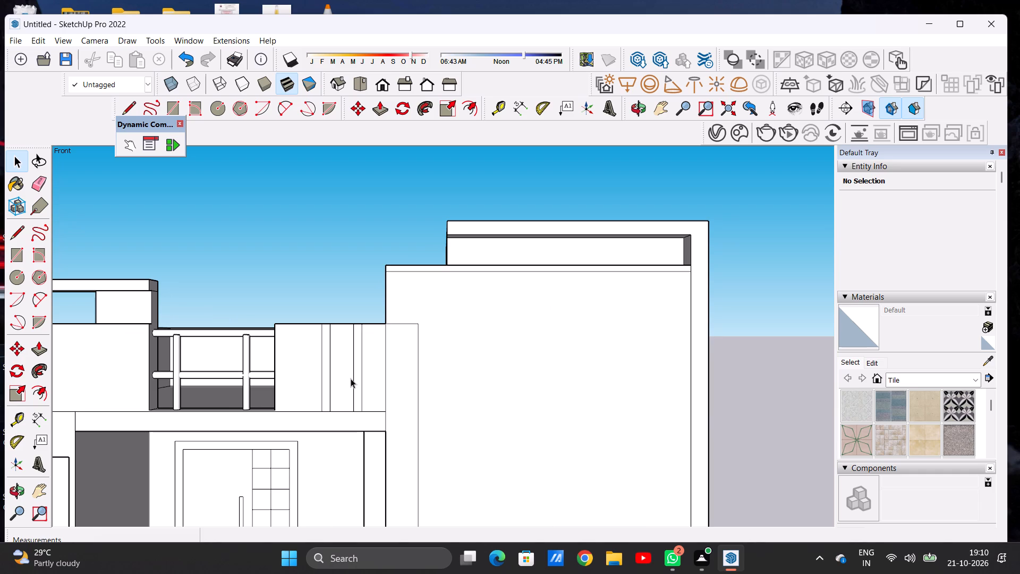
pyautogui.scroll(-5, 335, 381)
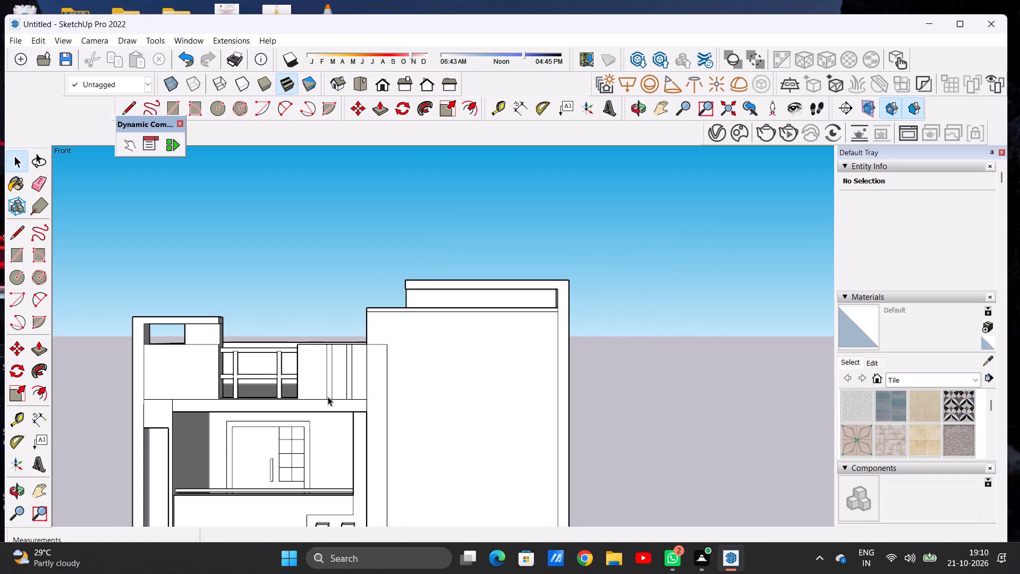
# Examine the top of the parapet block and its junction with the tall front wall from above.
pyautogui.scroll(-2, 329, 412)
pyautogui.moveTo(333, 365); pyautogui.dragTo(335, 448, button='middle')
pyautogui.scroll(6, 337, 378)
pyautogui.scroll(-4, 376, 372)
pyautogui.moveTo(360, 374); pyautogui.dragTo(353, 398, button='middle')
pyautogui.scroll(6, 333, 362)
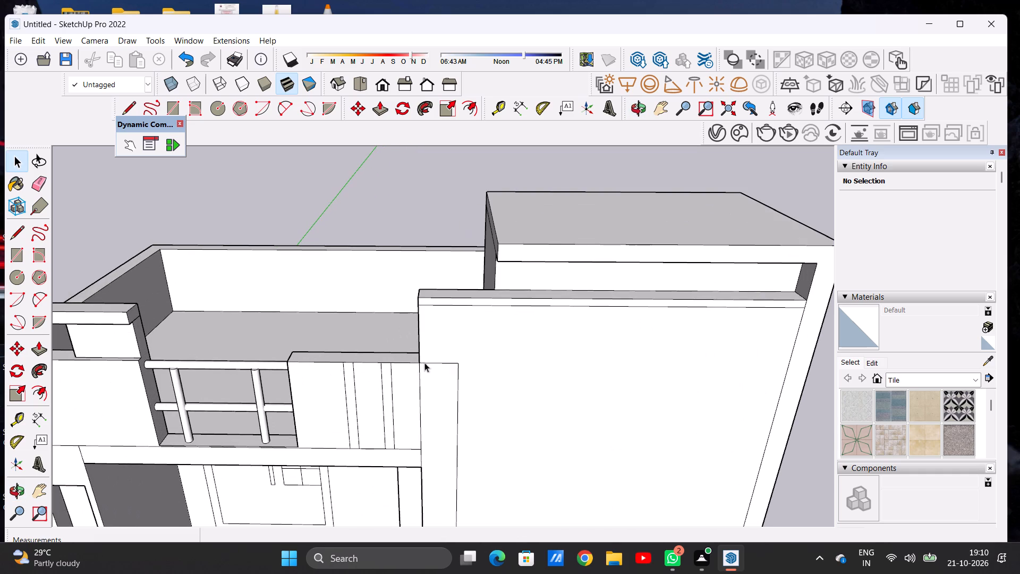
pyautogui.moveTo(411, 363); pyautogui.dragTo(470, 382, button='middle')
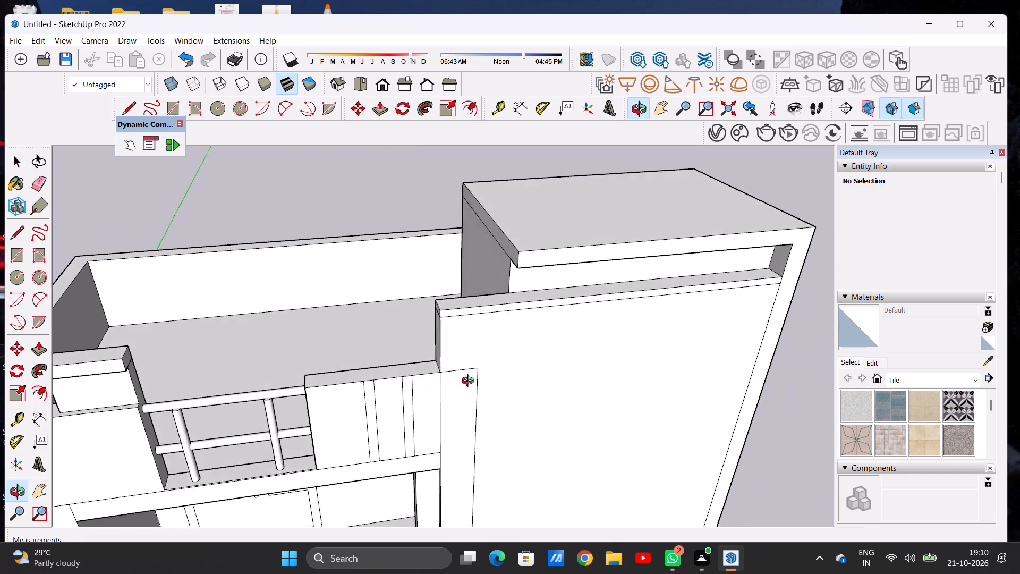
pyautogui.moveTo(470, 382); pyautogui.dragTo(527, 377, button='middle')
pyautogui.moveTo(446, 391); pyautogui.dragTo(401, 397, button='middle')
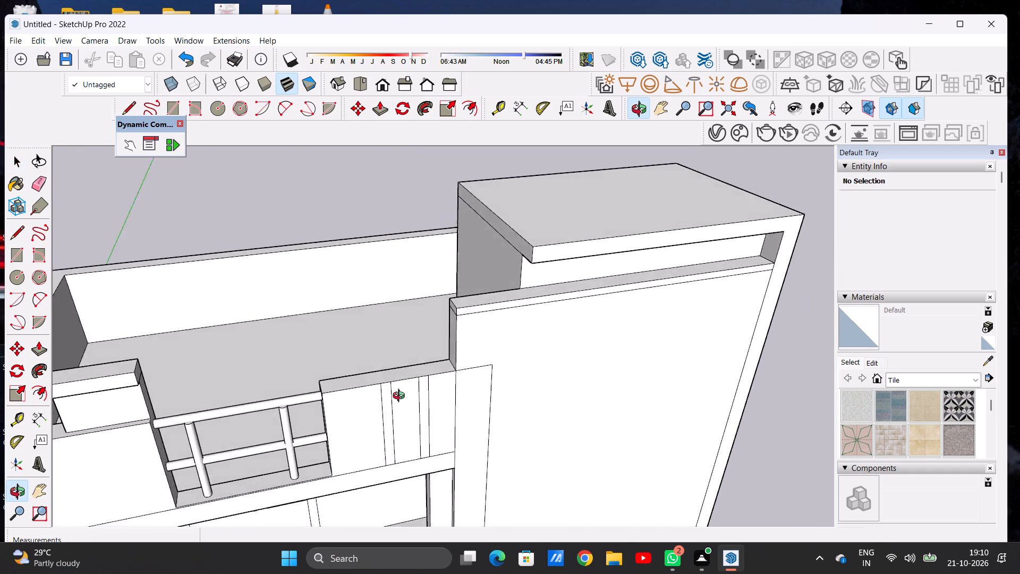
pyautogui.moveTo(401, 397); pyautogui.dragTo(337, 410, button='middle')
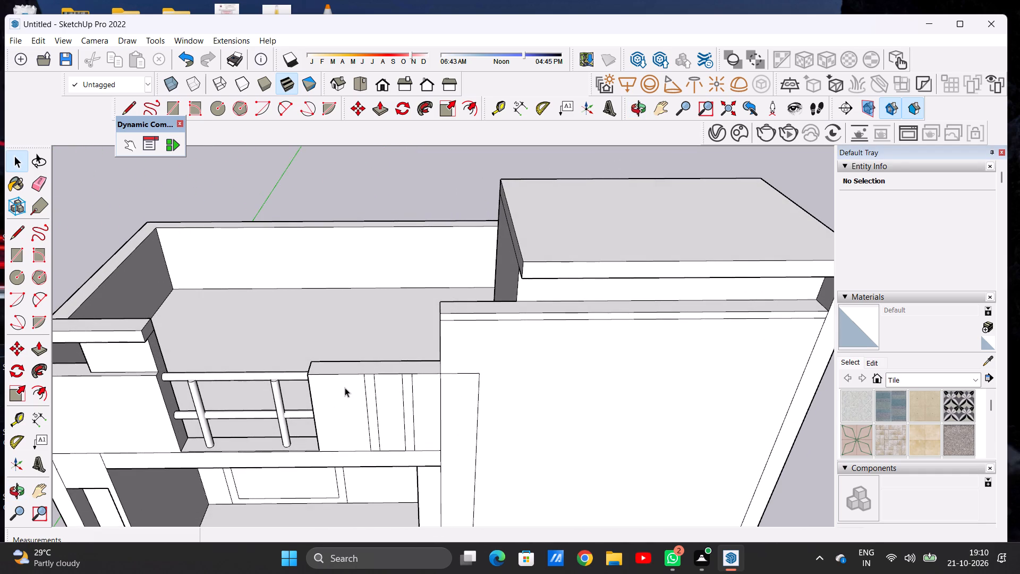
# Draw a small rectangular outline about 5 11/16" deep on the parapet block's top face, against its back edge.
pyautogui.scroll(4, 350, 377)
pyautogui.moveTo(371, 360); pyautogui.dragTo(376, 382, button='middle')
pyautogui.press('l')
pyautogui.scroll(1, 376, 382)
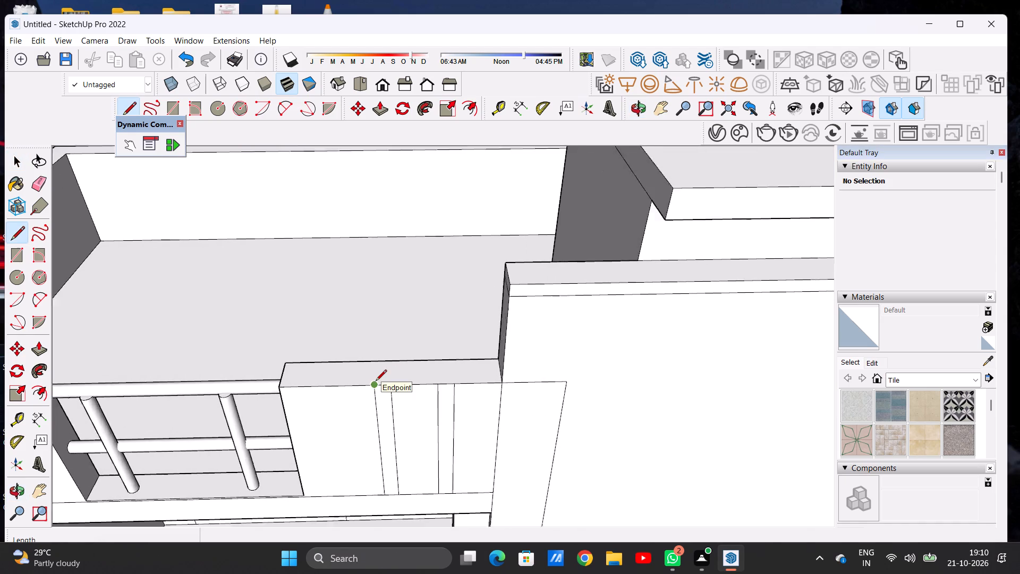
pyautogui.scroll(2, 376, 382)
pyautogui.moveTo(377, 382); pyautogui.dragTo(391, 394, button='middle')
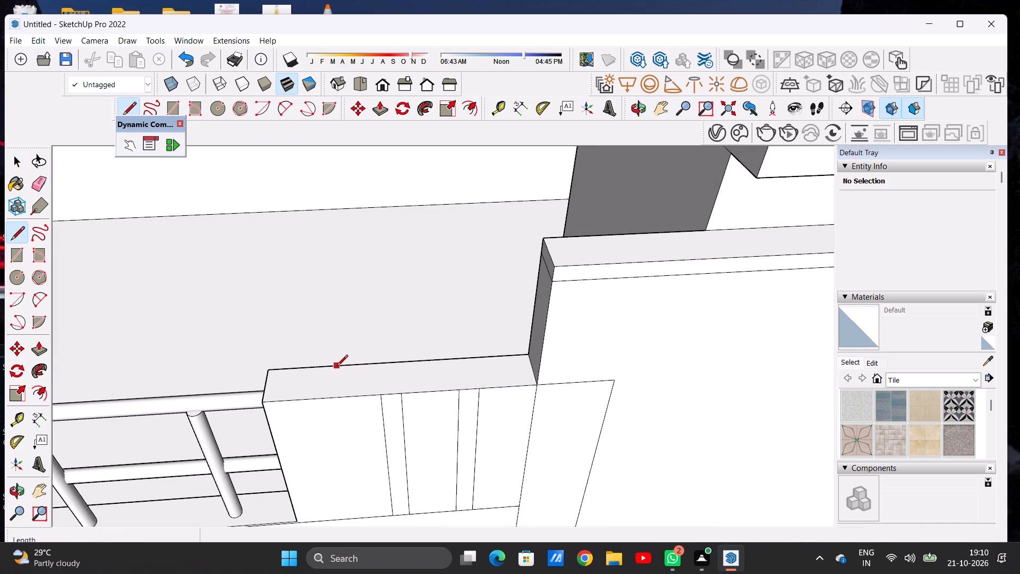
pyautogui.click(337, 367)
pyautogui.click(342, 386)
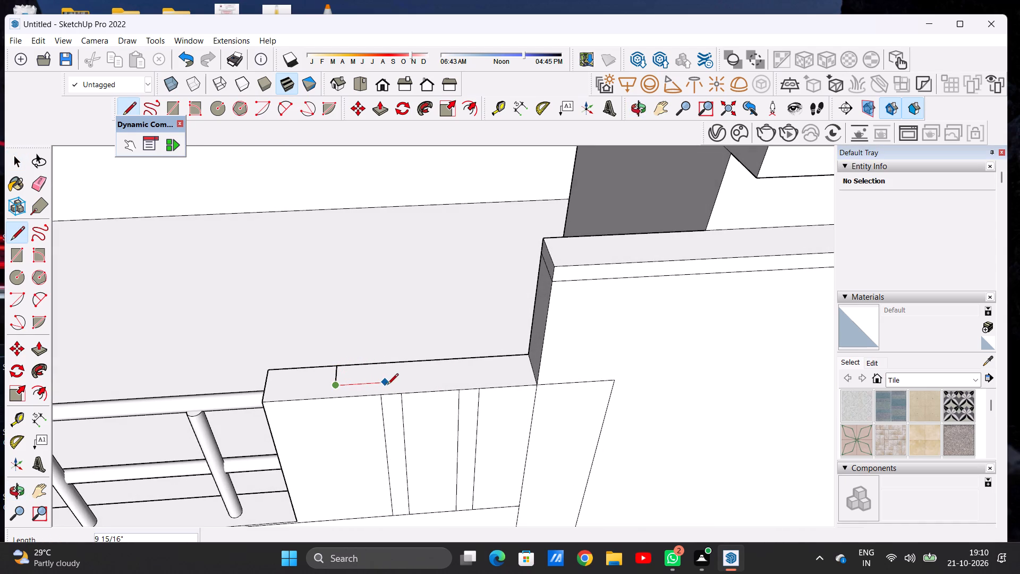
pyautogui.click(393, 385)
pyautogui.click(395, 365)
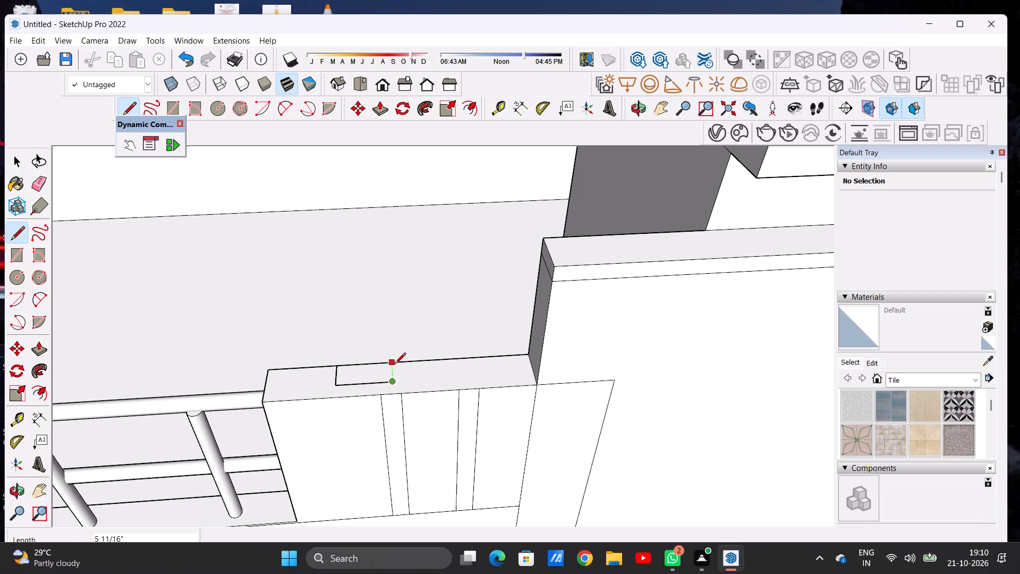
# Pull the small rectangle on top of the parapet block up about 1' 9 1/8" into a post.
pyautogui.press('p')
pyautogui.click(380, 367)
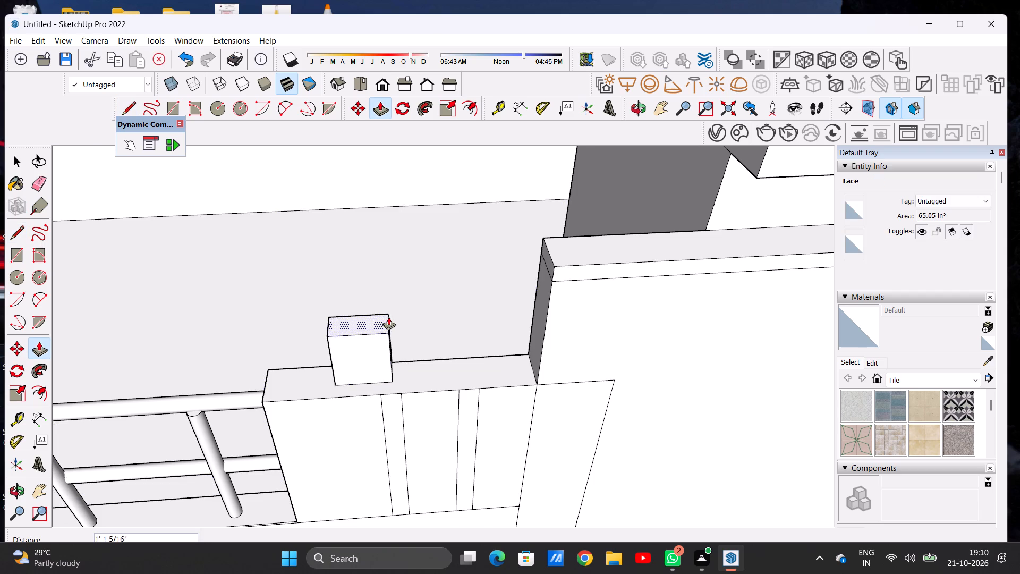
pyautogui.scroll(-8, 388, 317)
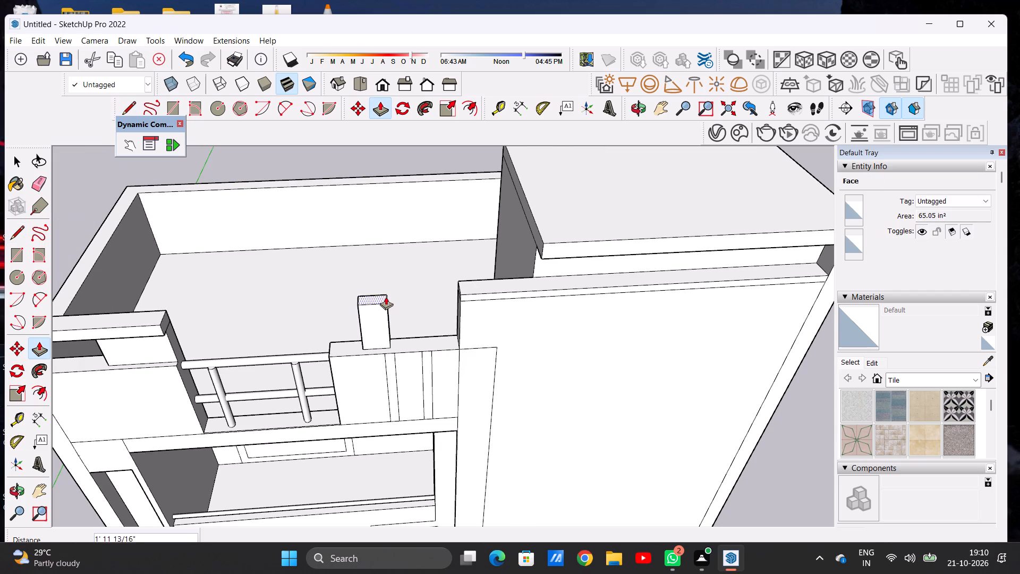
pyautogui.click(386, 302)
# Extend the end of the tall front wall's top band about 3' 4 3/8" over the parapet block, to the post's far side.
pyautogui.moveTo(392, 323); pyautogui.dragTo(500, 247, button='middle')
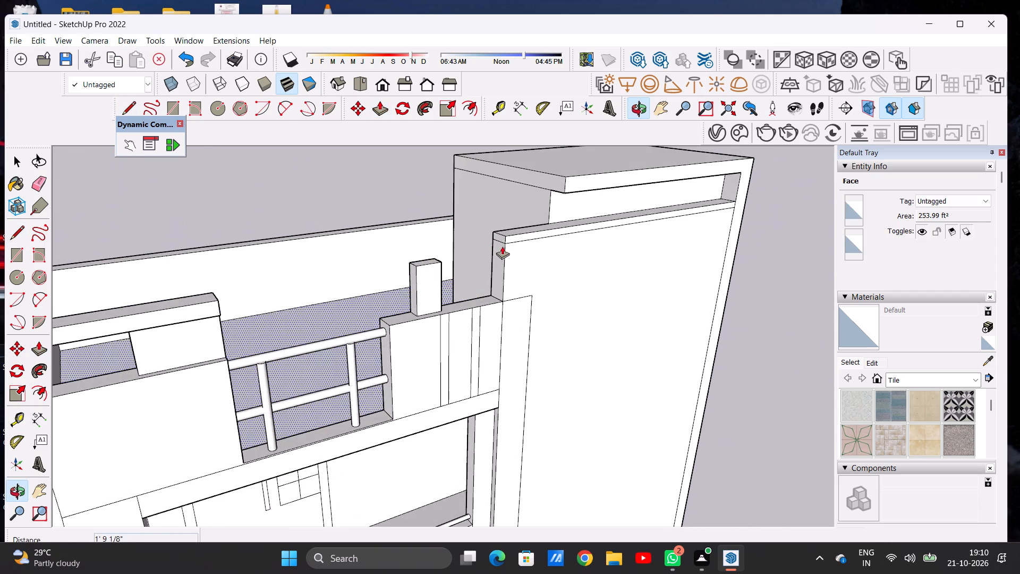
pyautogui.scroll(9, 503, 240)
pyautogui.click(500, 234)
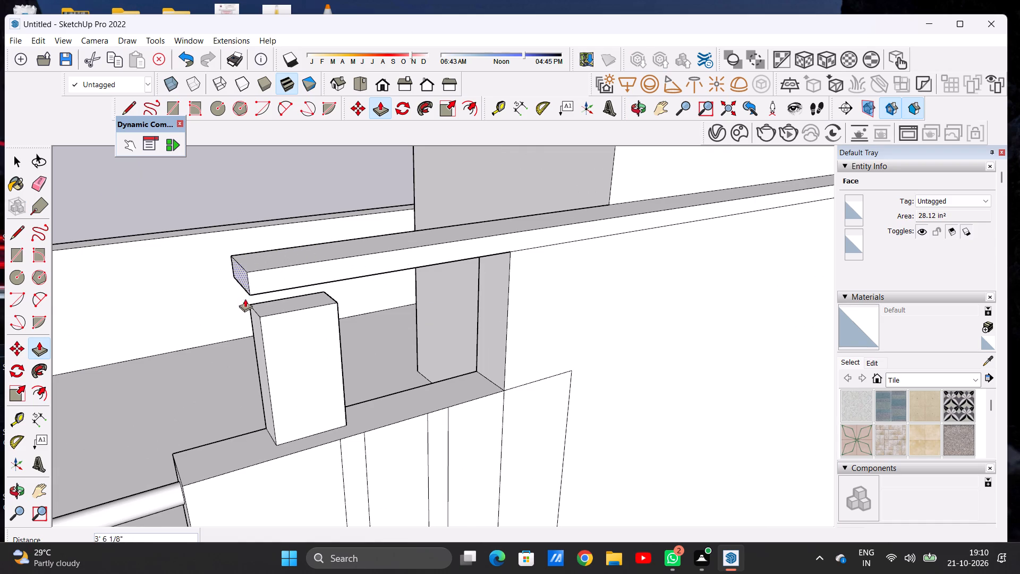
pyautogui.click(260, 315)
# Raise the post's top face about 4 1/2" to meet the underside of the extended band.
pyautogui.scroll(-6, 314, 364)
pyautogui.moveTo(361, 365); pyautogui.dragTo(190, 323, button='middle')
pyautogui.scroll(6, 244, 262)
pyautogui.scroll(-1, 284, 294)
pyautogui.scroll(10, 284, 294)
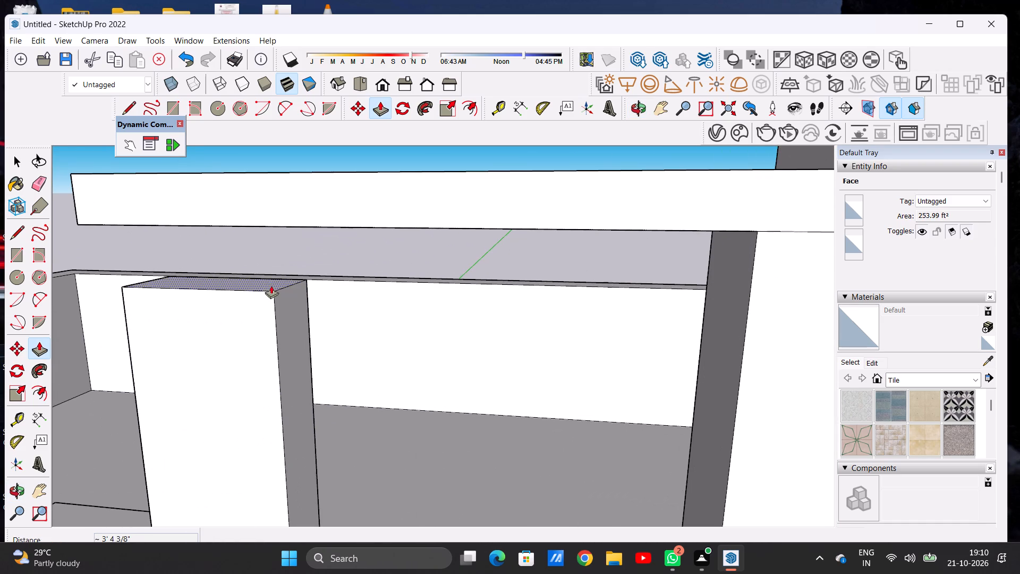
pyautogui.click(264, 280)
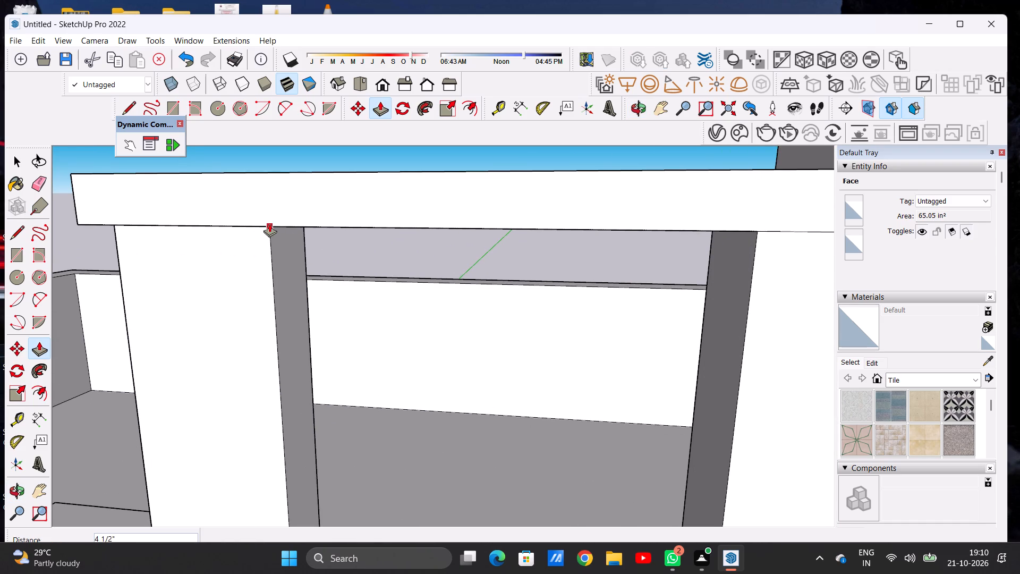
pyautogui.click(269, 224)
pyautogui.press('space')
# Examine the new post and beam frame up close and within the whole front facade.
pyautogui.scroll(-7, 287, 367)
pyautogui.moveTo(370, 399); pyautogui.dragTo(378, 272, button='middle')
pyautogui.scroll(1, 370, 392)
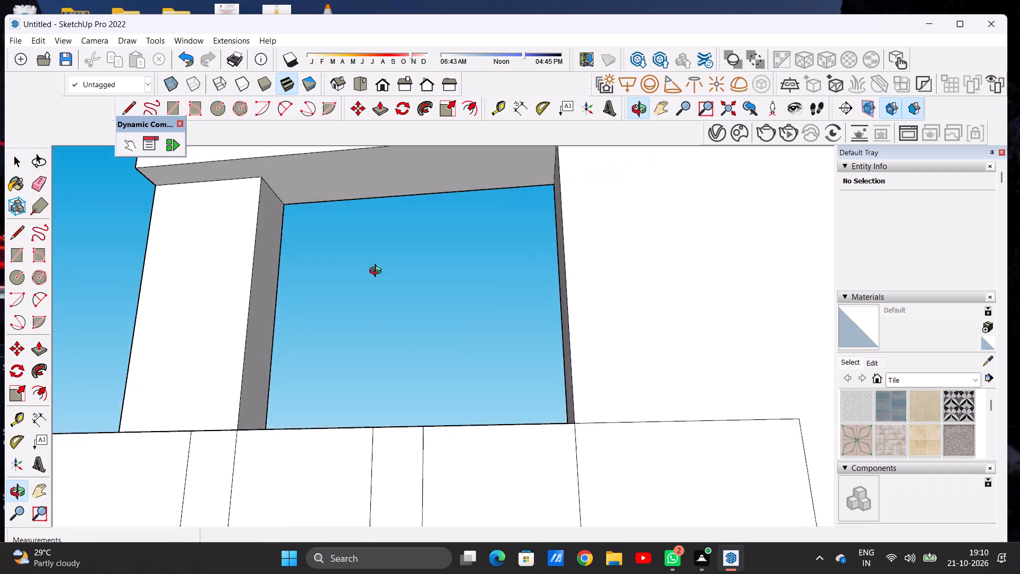
pyautogui.moveTo(378, 272); pyautogui.dragTo(398, 386, button='middle')
pyautogui.scroll(1, 399, 386)
pyautogui.scroll(-20, 400, 388)
pyautogui.scroll(-1, 400, 388)
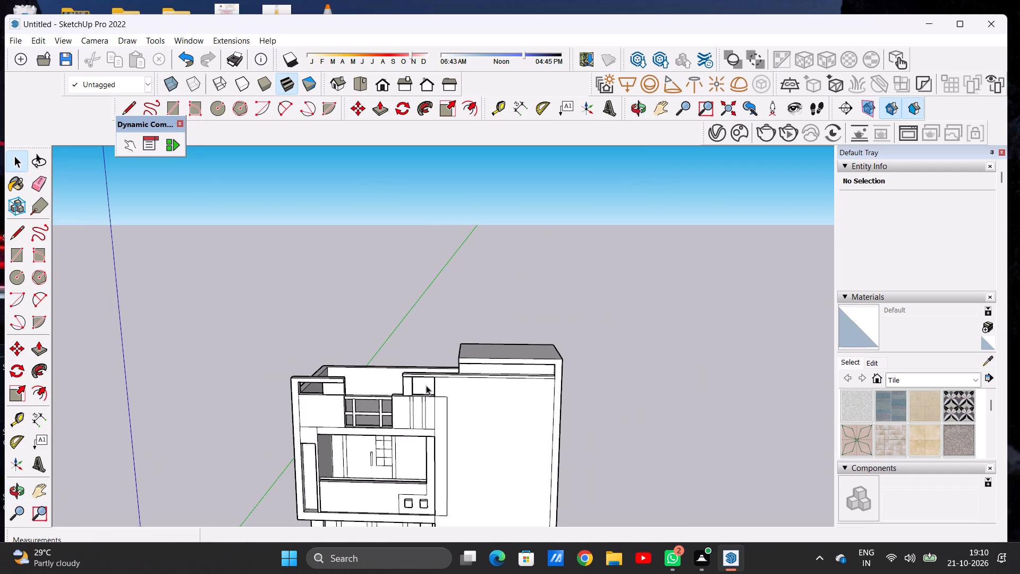
pyautogui.scroll(-3, 308, 481)
pyautogui.moveTo(341, 488); pyautogui.dragTo(372, 448, button='middle')
pyautogui.scroll(2, 372, 448)
pyautogui.scroll(-14, 373, 412)
pyautogui.scroll(1, 388, 491)
pyautogui.scroll(-1, 388, 491)
pyautogui.scroll(6, 388, 491)
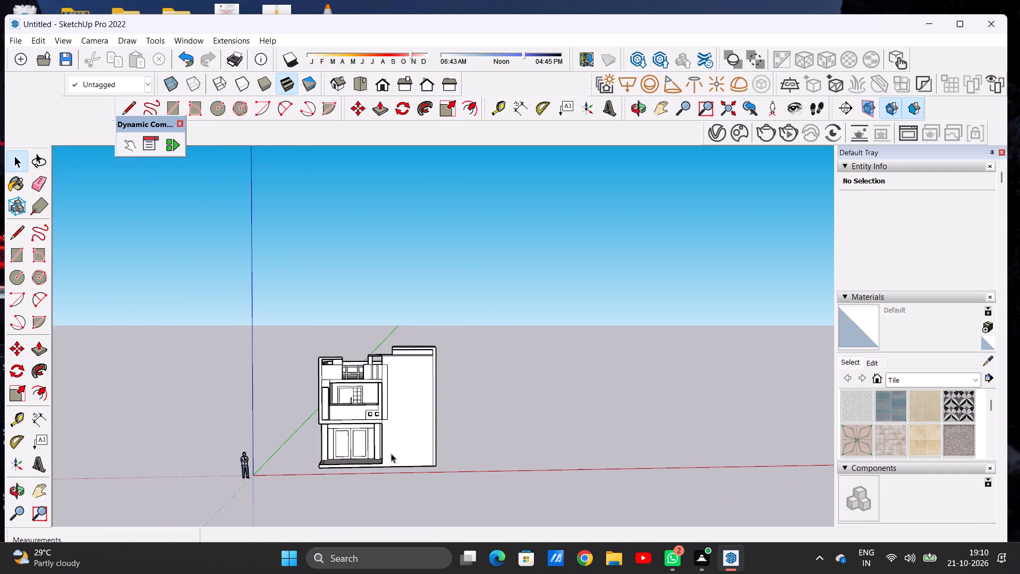
pyautogui.scroll(8, 394, 429)
pyautogui.moveTo(422, 390); pyautogui.dragTo(432, 414, button='middle')
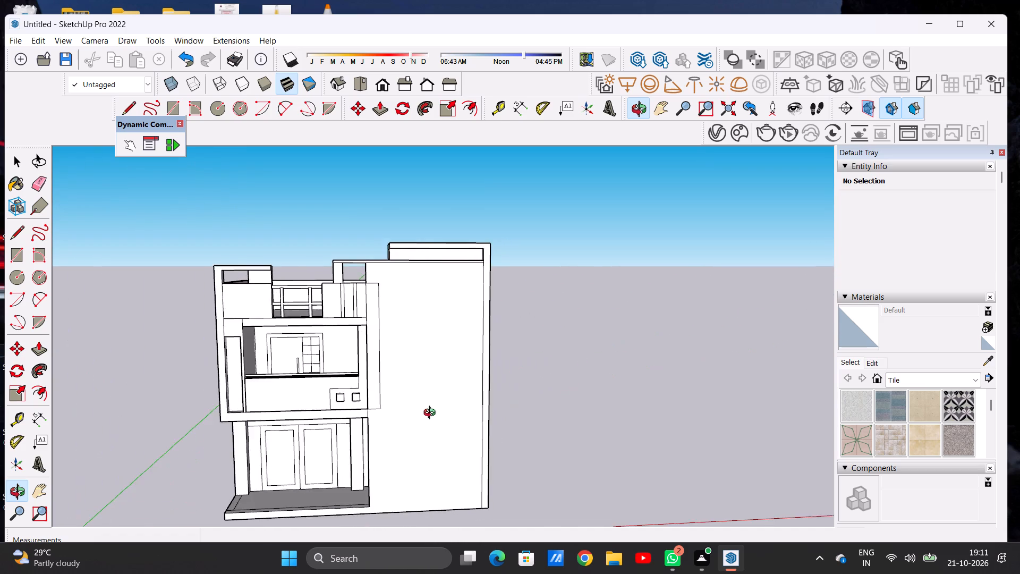
pyautogui.moveTo(432, 414); pyautogui.dragTo(413, 419, button='middle')
pyautogui.middleClick(412, 419)
pyautogui.moveTo(407, 416); pyautogui.dragTo(392, 415, button='middle')
pyautogui.scroll(-3, 420, 425)
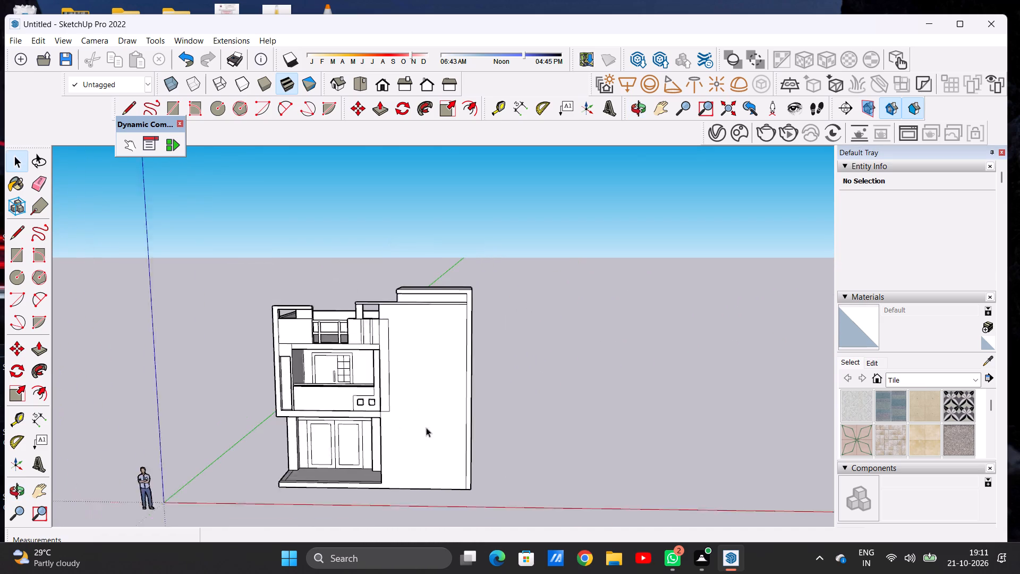
pyautogui.scroll(-1, 426, 427)
pyautogui.scroll(7, 409, 300)
pyautogui.scroll(-6, 433, 403)
pyautogui.scroll(6, 326, 420)
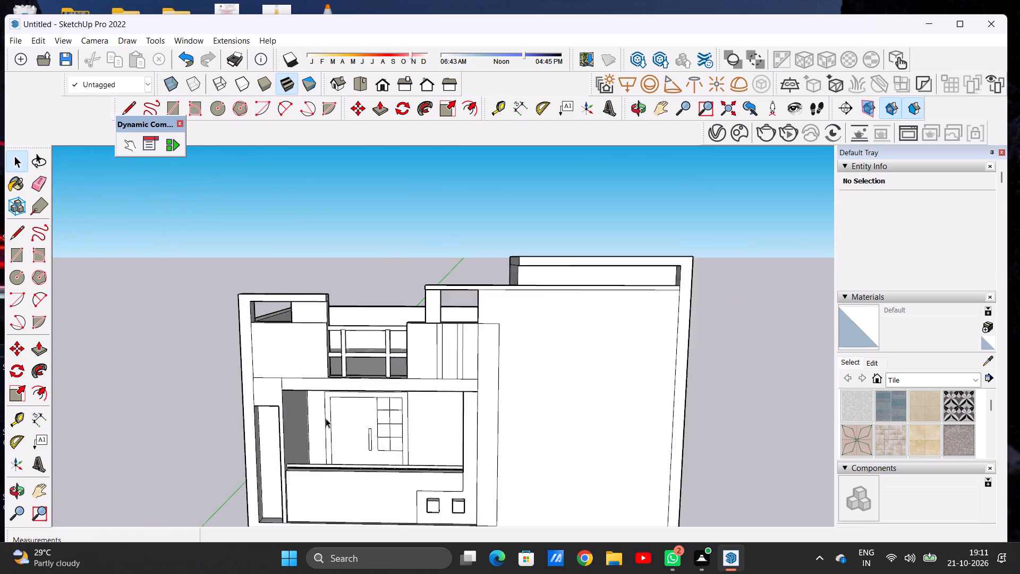
# Draw a square about 1' 3 11/16" per side on the wall face below the corner frame, beside the balcony railing.
pyautogui.scroll(2, 326, 418)
pyautogui.scroll(6, 304, 358)
pyautogui.press('r')
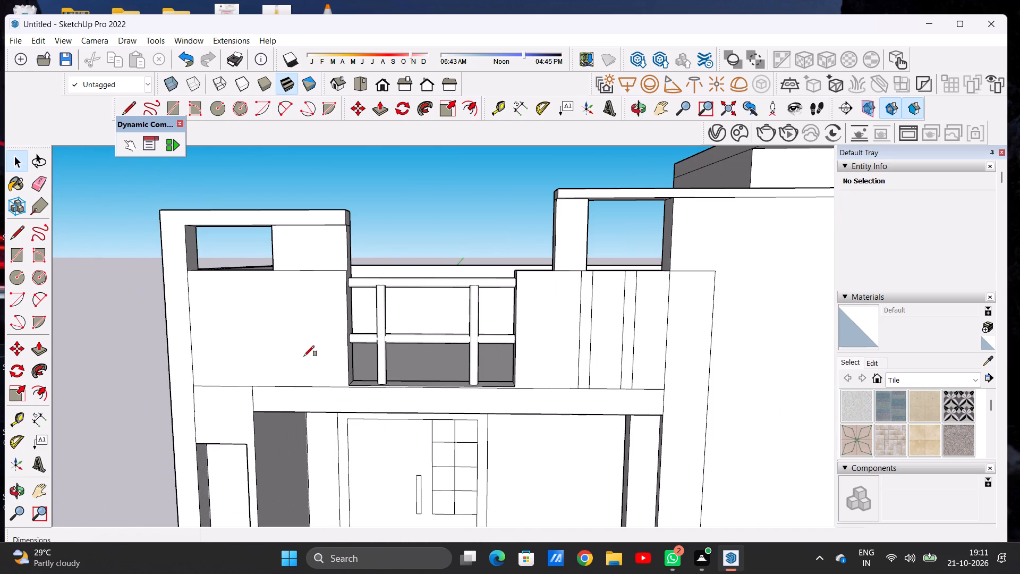
pyautogui.click(271, 292)
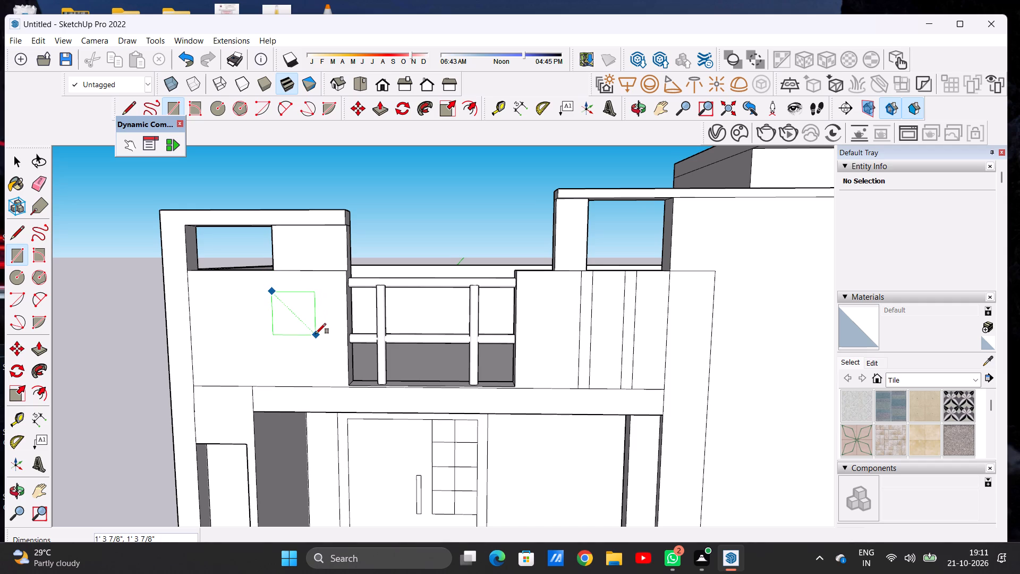
pyautogui.click(315, 332)
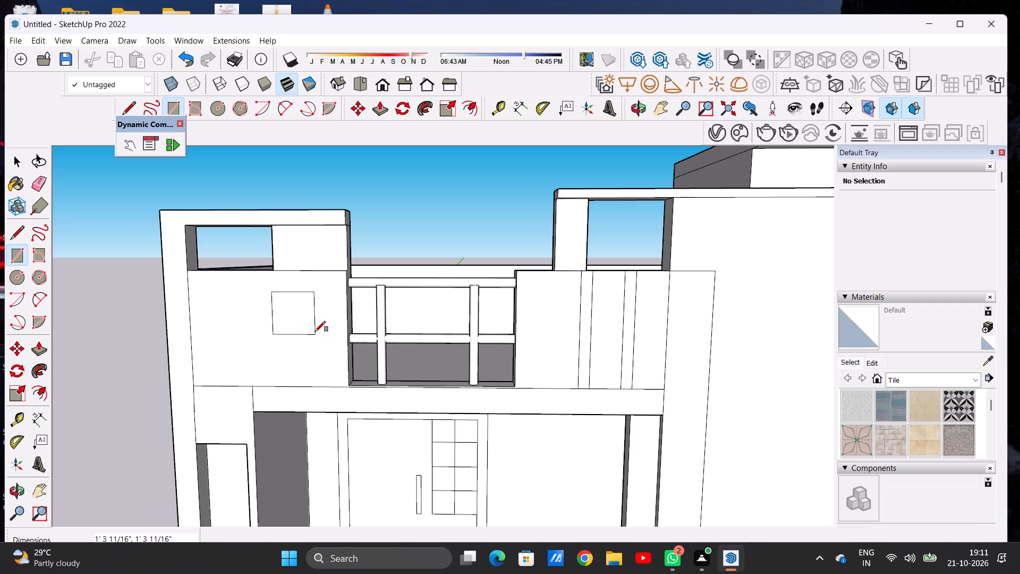
pyautogui.press('space')
# Offset the square's outline inward about 2 15/16" to form a border.
pyautogui.write('O')
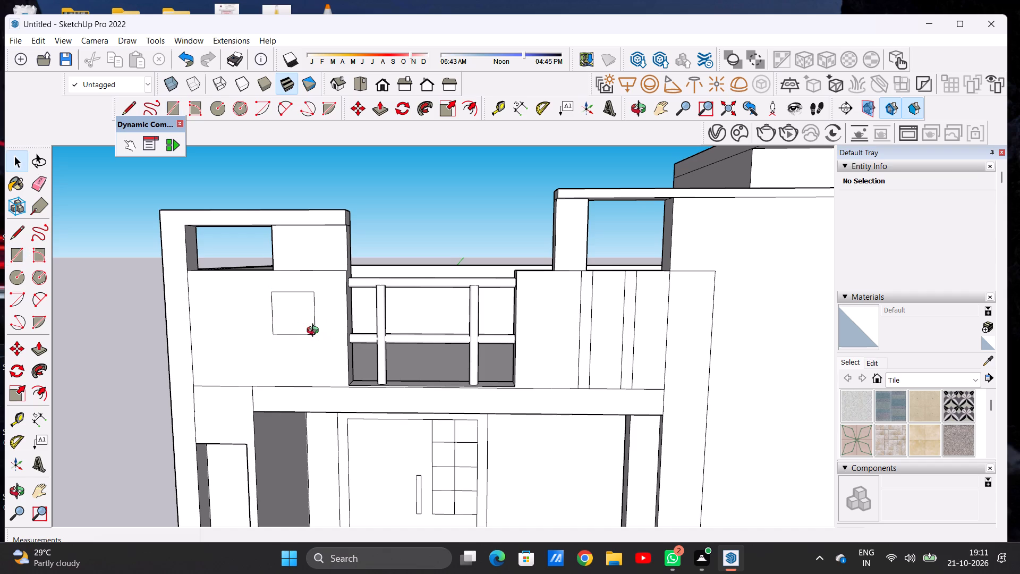
pyautogui.press('f')
pyautogui.click(286, 296)
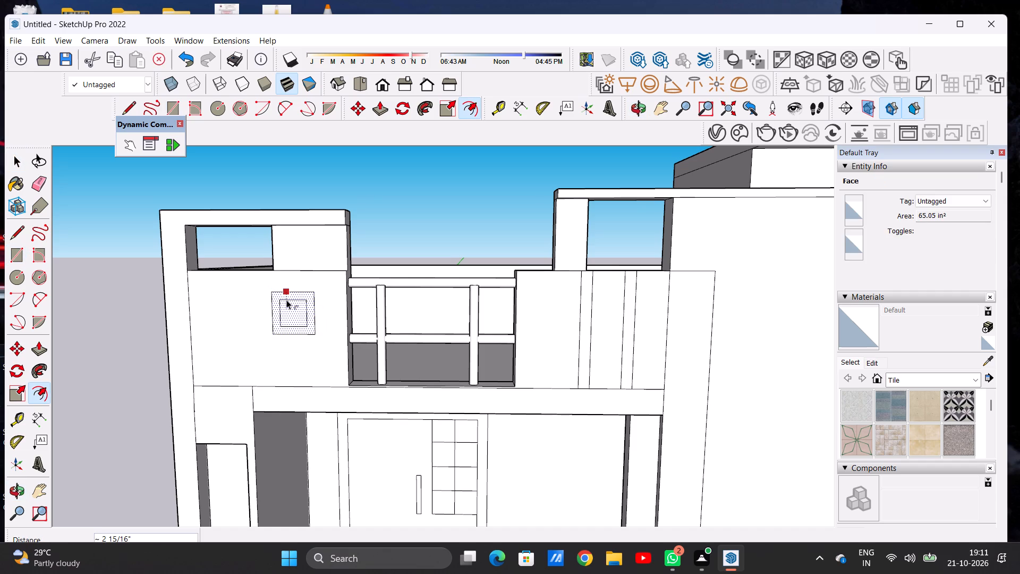
pyautogui.click(286, 300)
pyautogui.press('space')
# Extrude the square border slightly outward from the wall face as a raised frame.
pyautogui.scroll(-12, 254, 335)
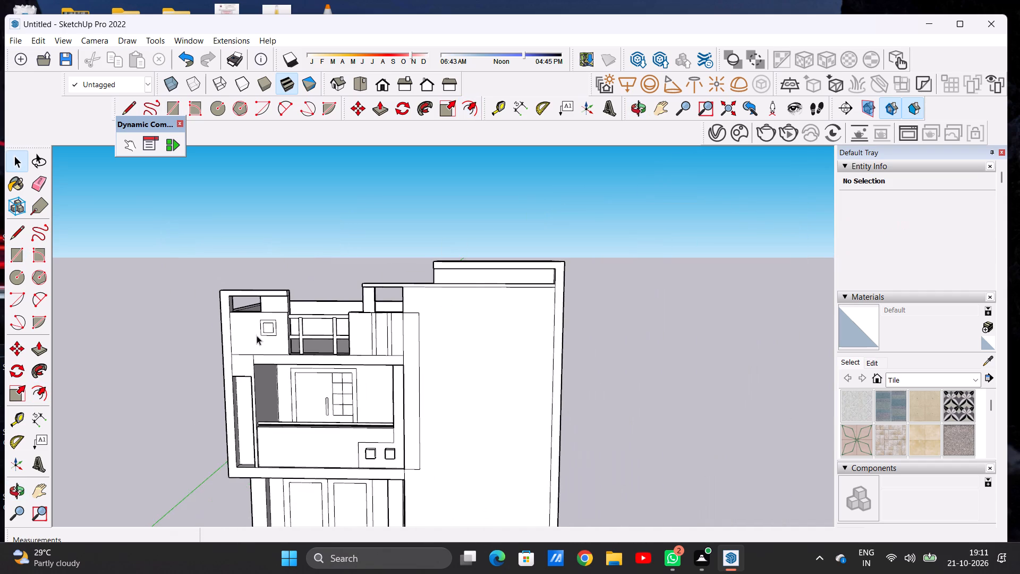
pyautogui.scroll(13, 273, 326)
pyautogui.moveTo(259, 338); pyautogui.dragTo(238, 358, button='middle')
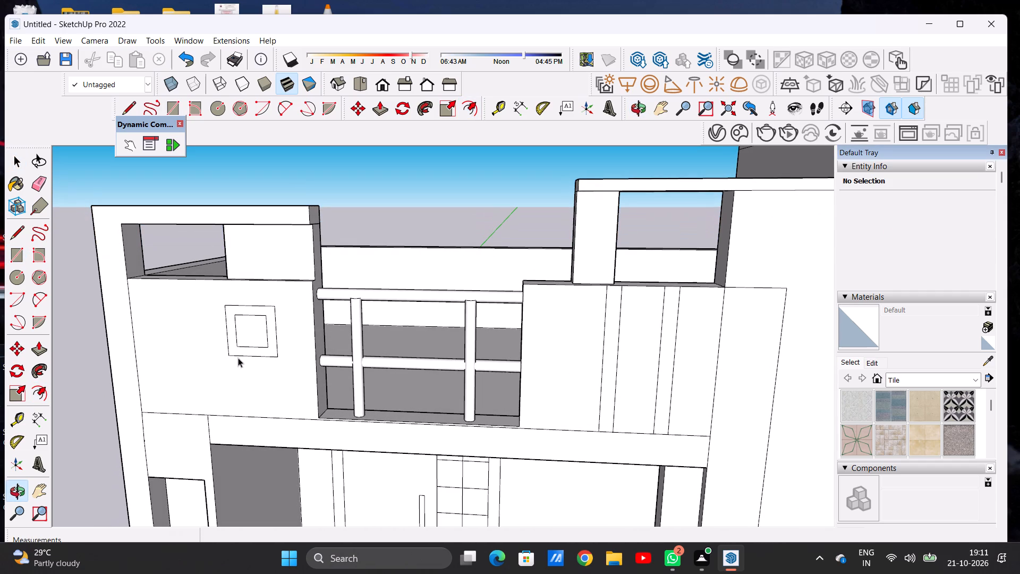
pyautogui.press('p')
pyautogui.scroll(11, 250, 326)
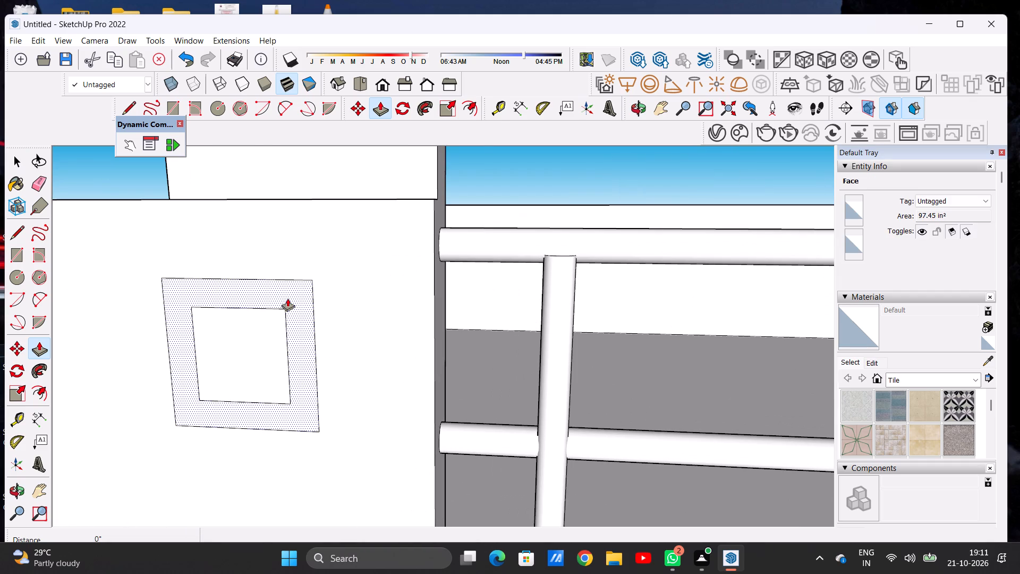
pyautogui.click(290, 298)
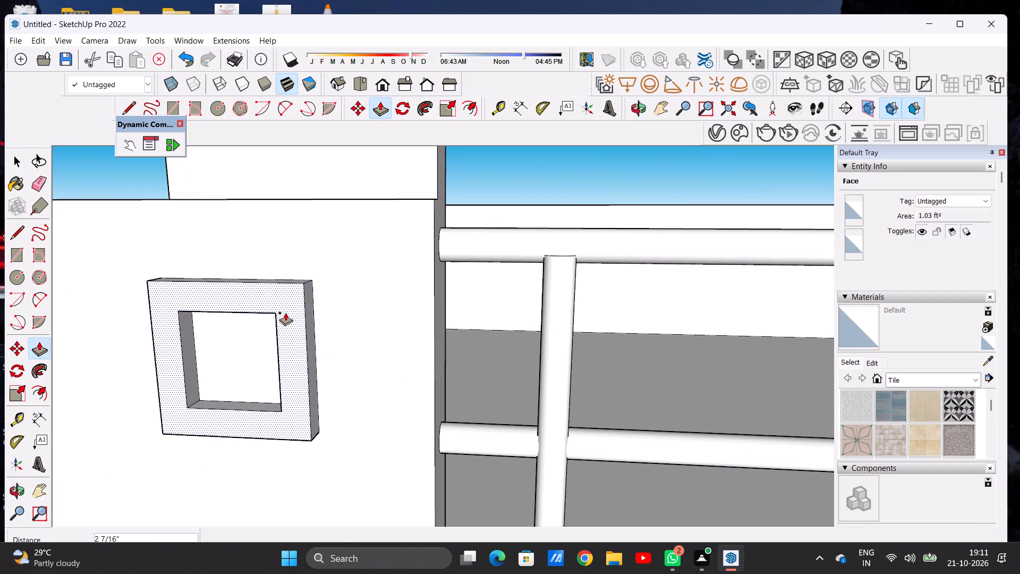
pyautogui.click(289, 311)
pyautogui.press('space')
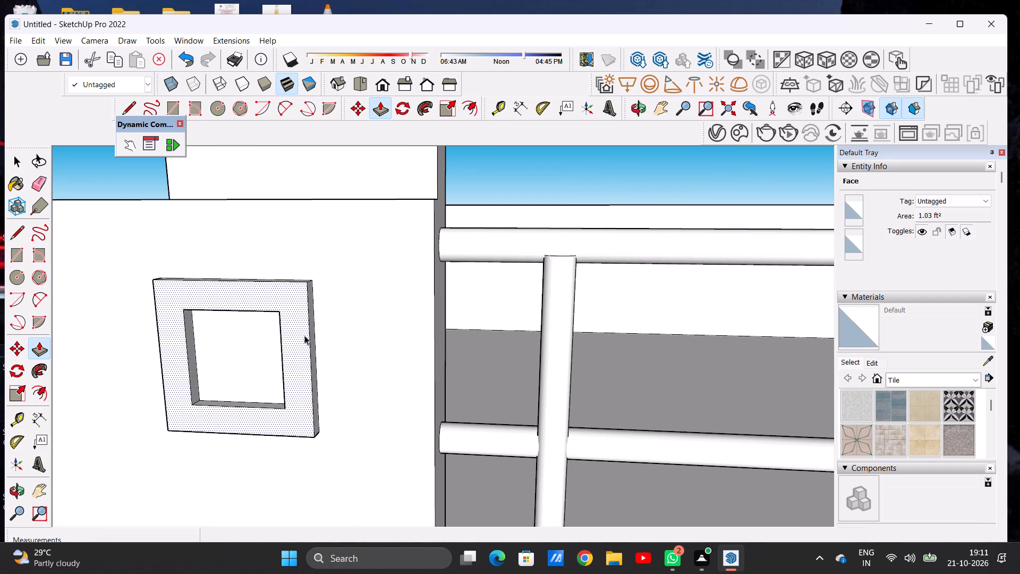
# Examine the whole front facade with the raised square frame, up close and from a distance.
pyautogui.moveTo(297, 337); pyautogui.dragTo(307, 351, button='middle')
pyautogui.scroll(-13, 308, 351)
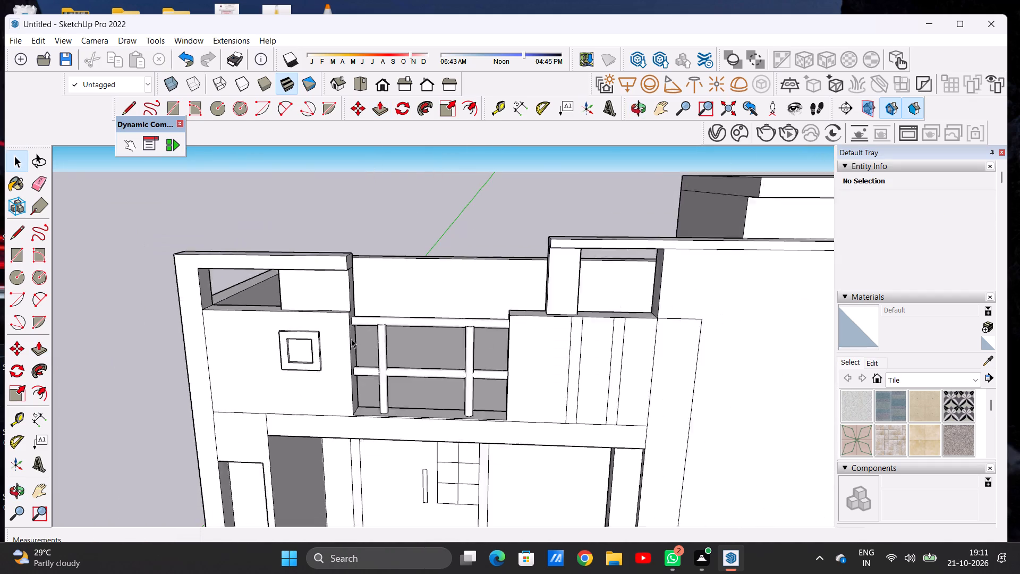
pyautogui.scroll(-20, 351, 339)
pyautogui.scroll(-6, 351, 339)
pyautogui.scroll(9, 457, 384)
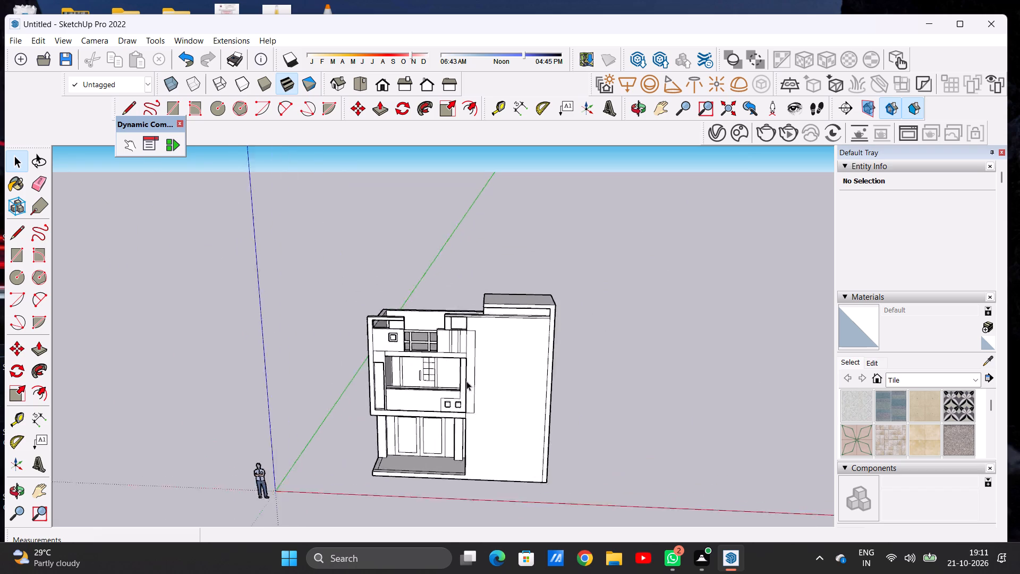
pyautogui.scroll(6, 466, 381)
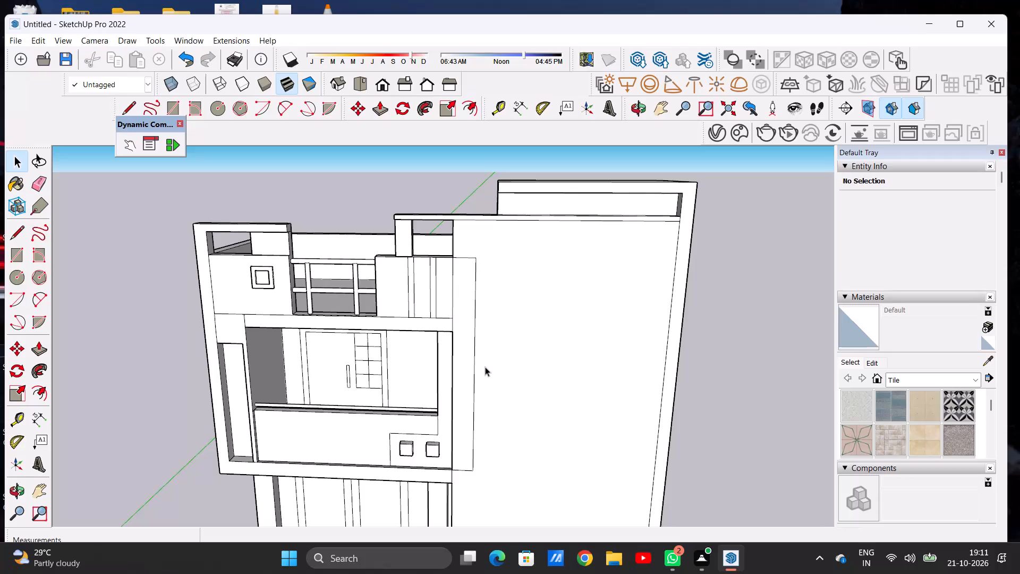
pyautogui.scroll(-13, 312, 351)
pyautogui.scroll(-2, 364, 344)
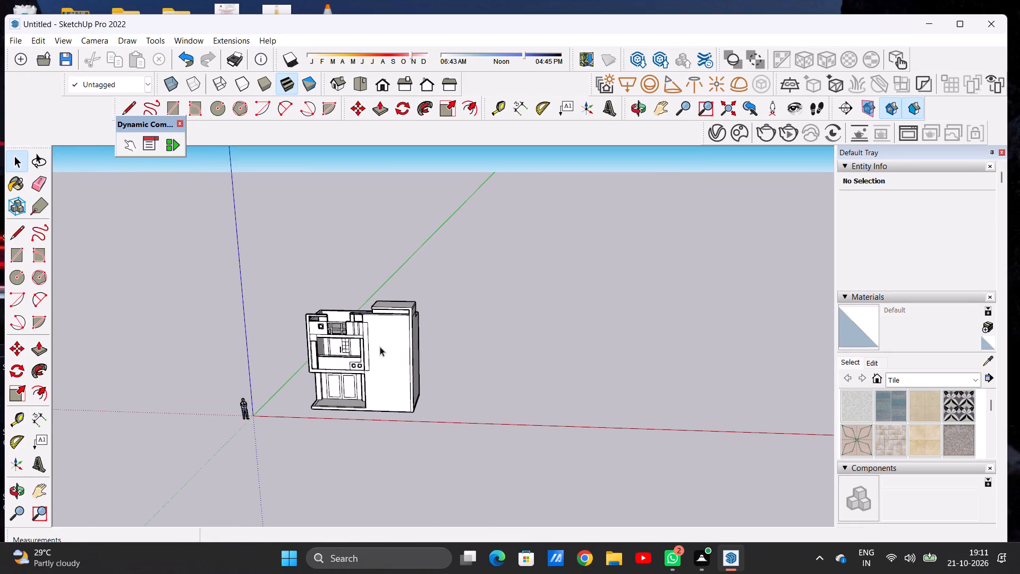
pyautogui.scroll(-3, 390, 347)
pyautogui.moveTo(398, 388); pyautogui.dragTo(436, 327, button='middle')
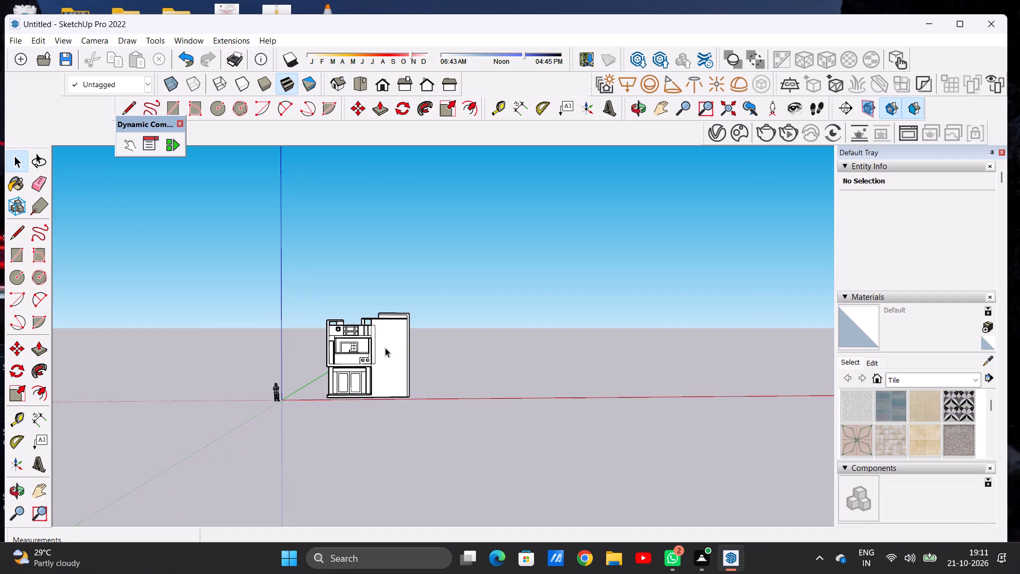
# Draw a vertical line about 1' 2 15/16" tall across the recessed wall under the roof beam, near its open end, marking a narrow strip.
pyautogui.scroll(13, 384, 348)
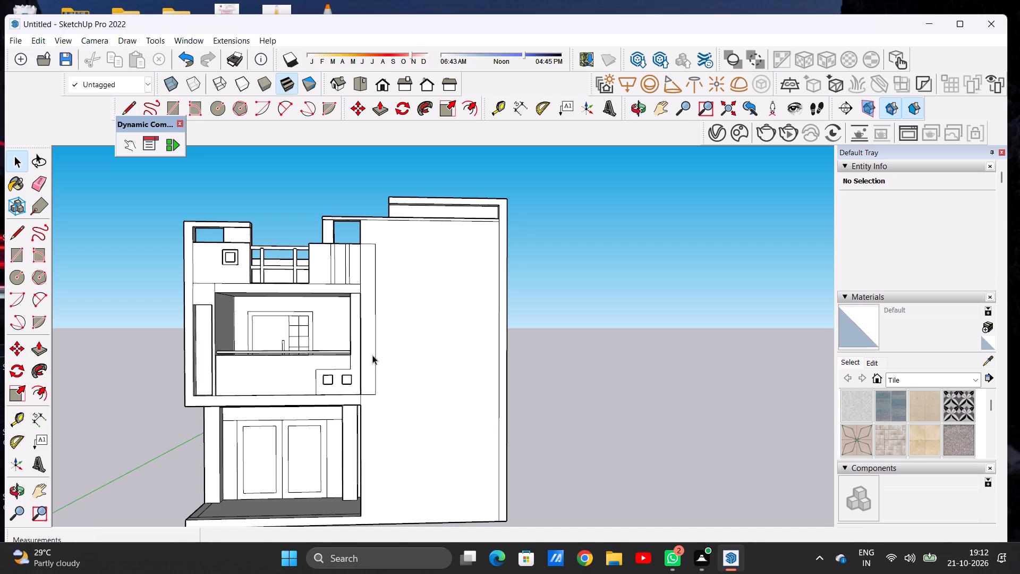
pyautogui.scroll(-7, 329, 390)
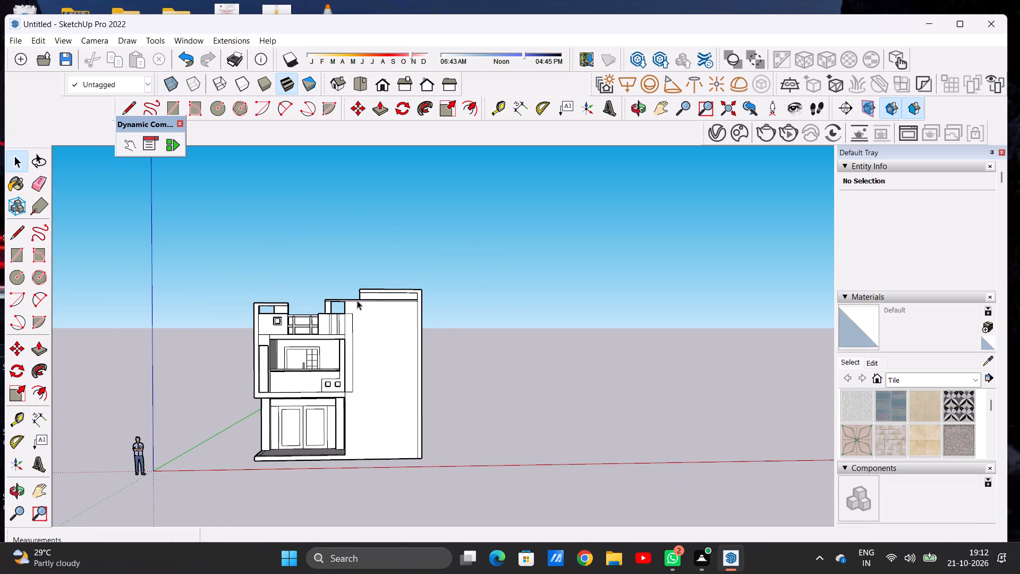
pyautogui.scroll(14, 388, 299)
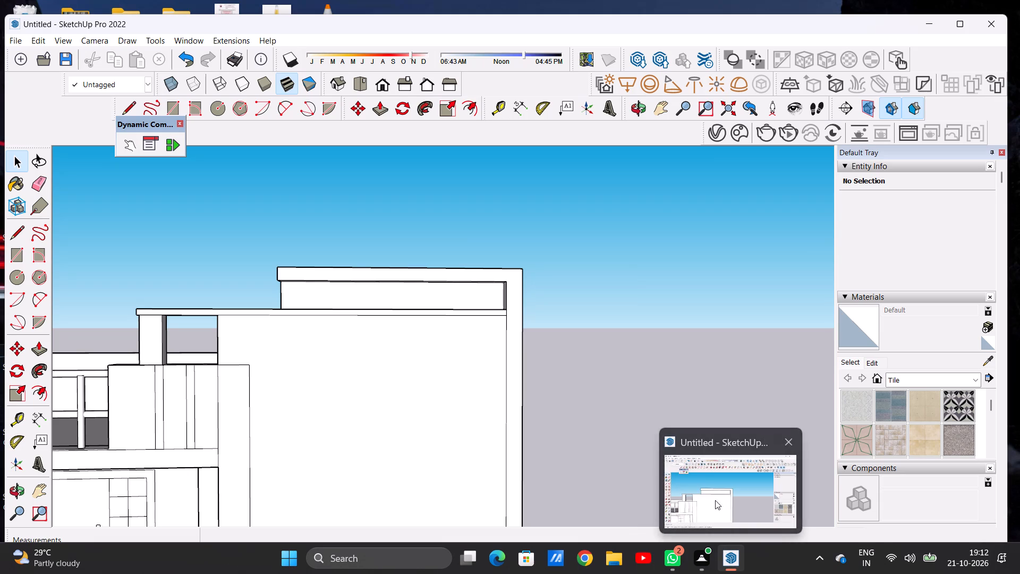
pyautogui.click(715, 500)
pyautogui.scroll(-6, 388, 332)
pyautogui.scroll(14, 353, 313)
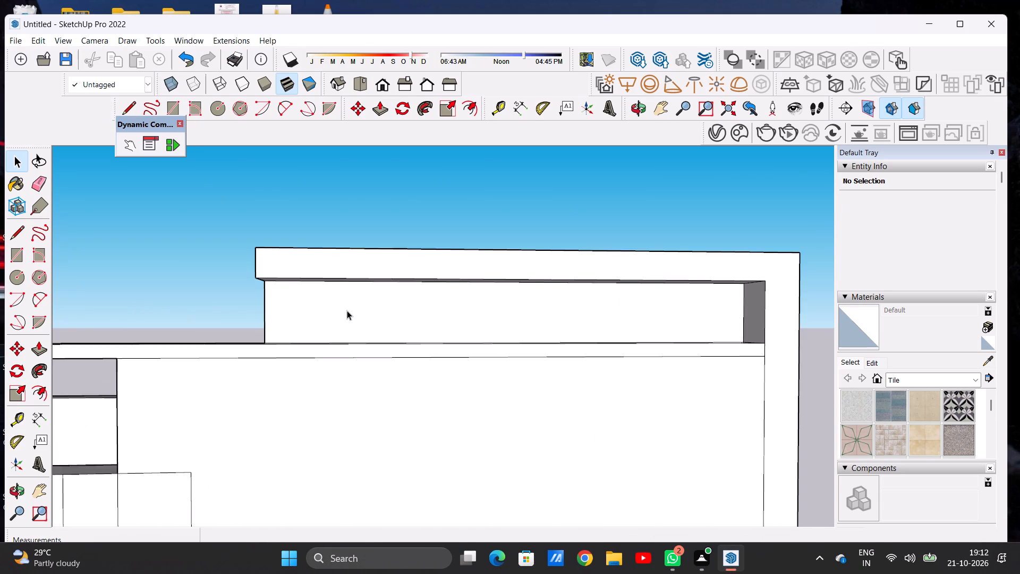
pyautogui.moveTo(300, 305); pyautogui.dragTo(291, 329, button='middle')
pyautogui.scroll(1, 303, 330)
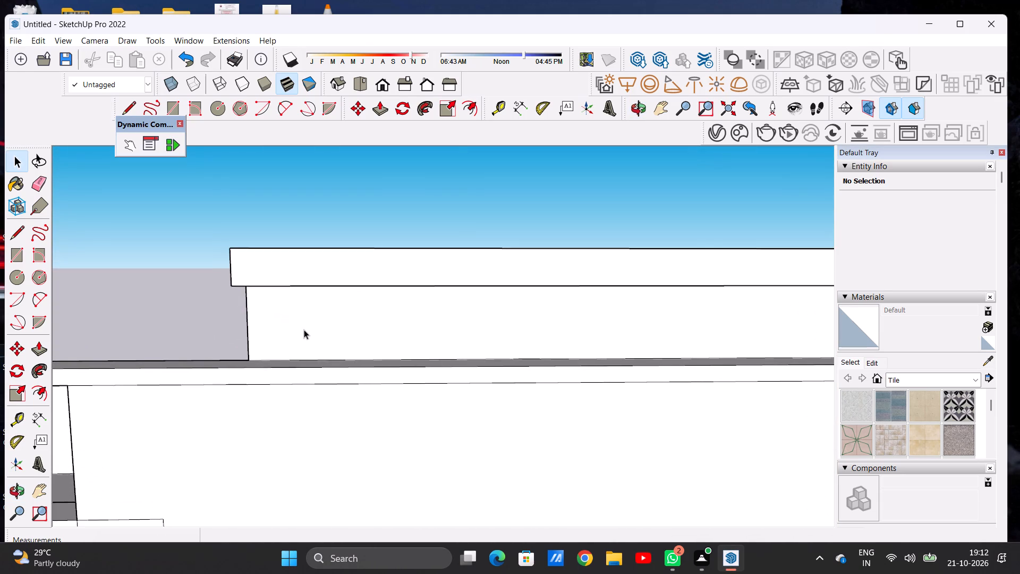
pyautogui.scroll(1, 304, 330)
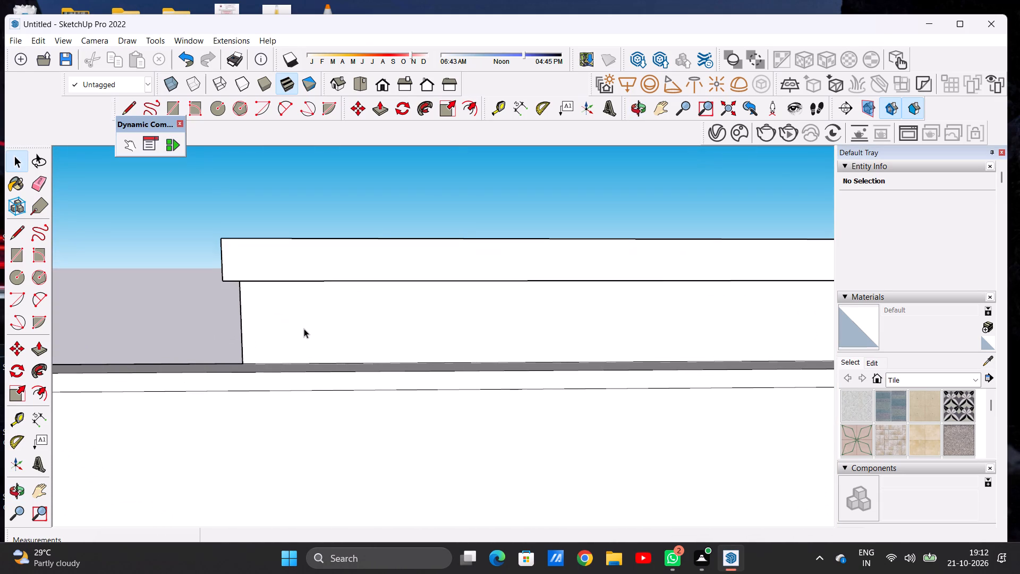
pyautogui.scroll(-7, 196, 327)
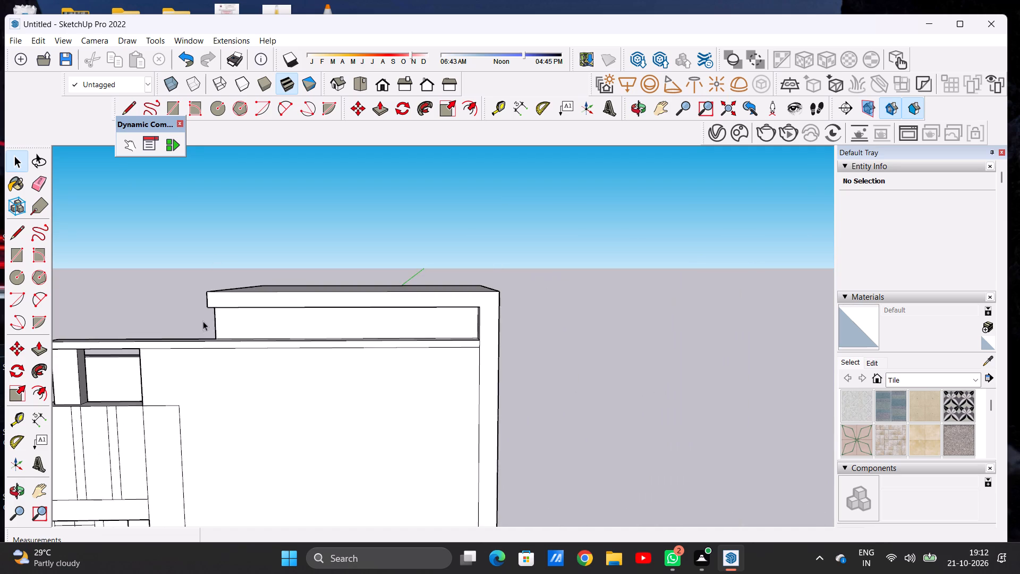
pyautogui.scroll(12, 245, 335)
pyautogui.moveTo(227, 333); pyautogui.dragTo(226, 330, button='middle')
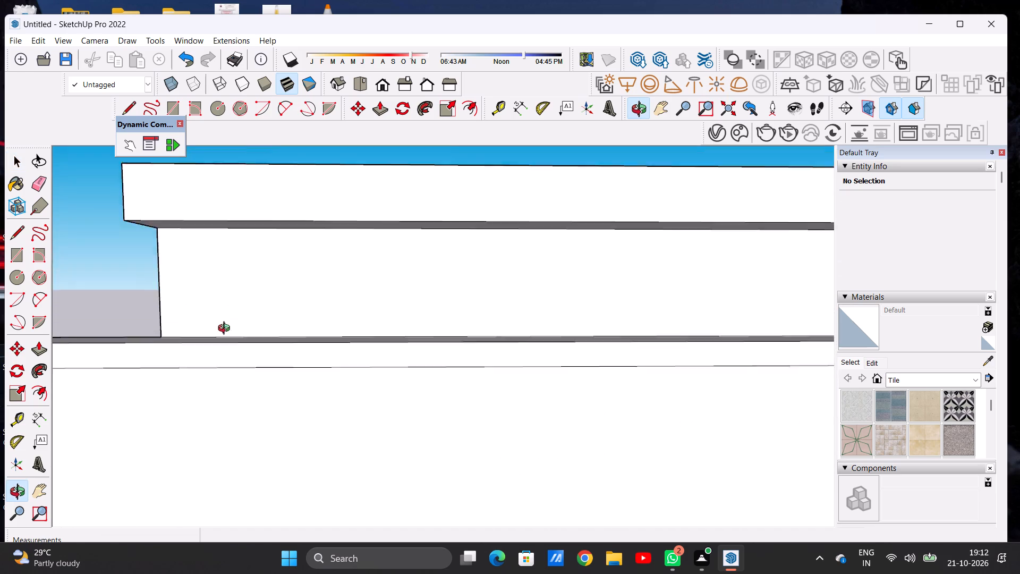
pyautogui.moveTo(226, 330); pyautogui.dragTo(226, 348, button='middle')
pyautogui.press('l')
pyautogui.scroll(4, 206, 309)
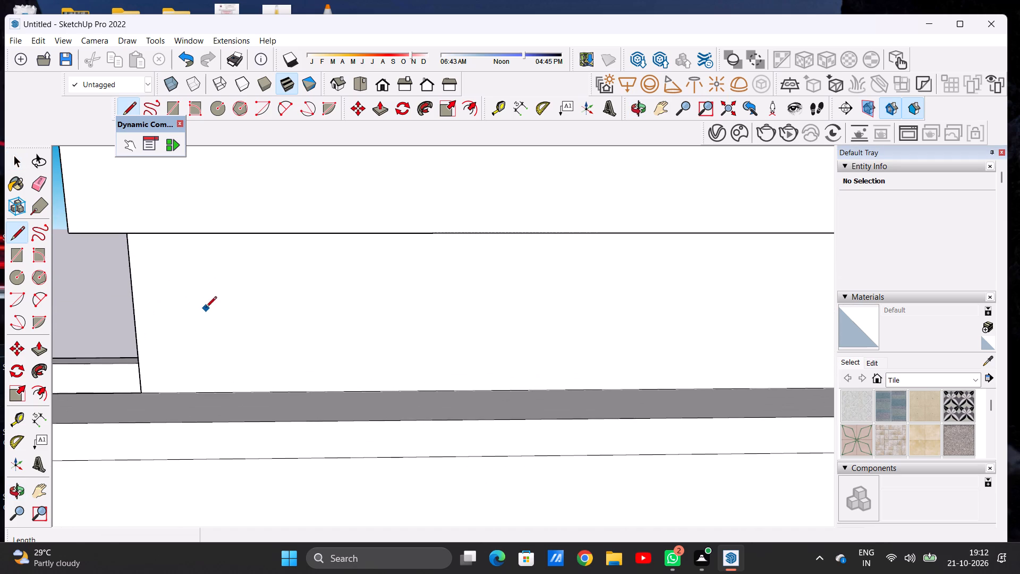
pyautogui.click(188, 389)
pyautogui.scroll(-4, 186, 335)
pyautogui.moveTo(186, 339); pyautogui.dragTo(194, 274, button='middle')
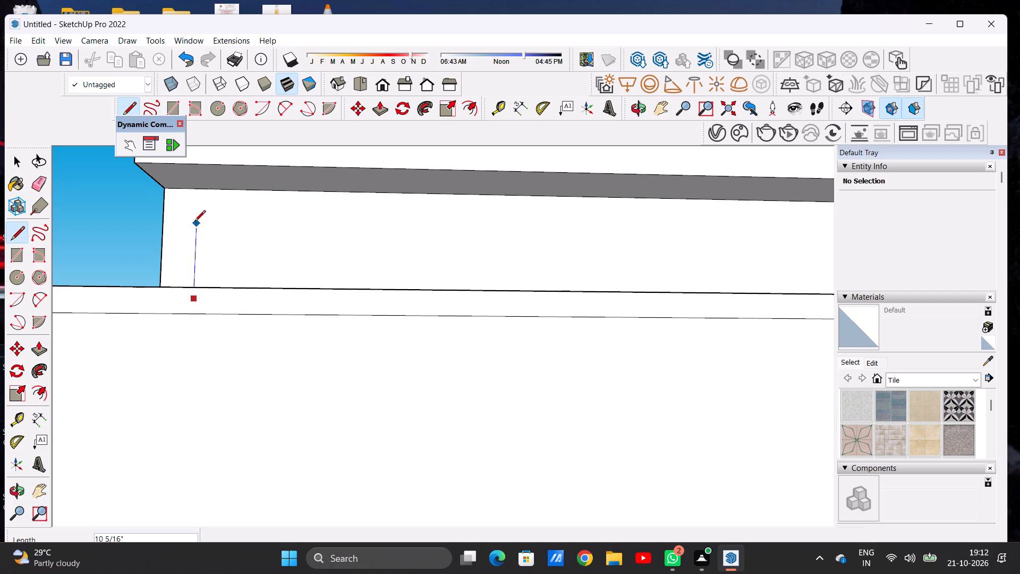
pyautogui.scroll(6, 194, 217)
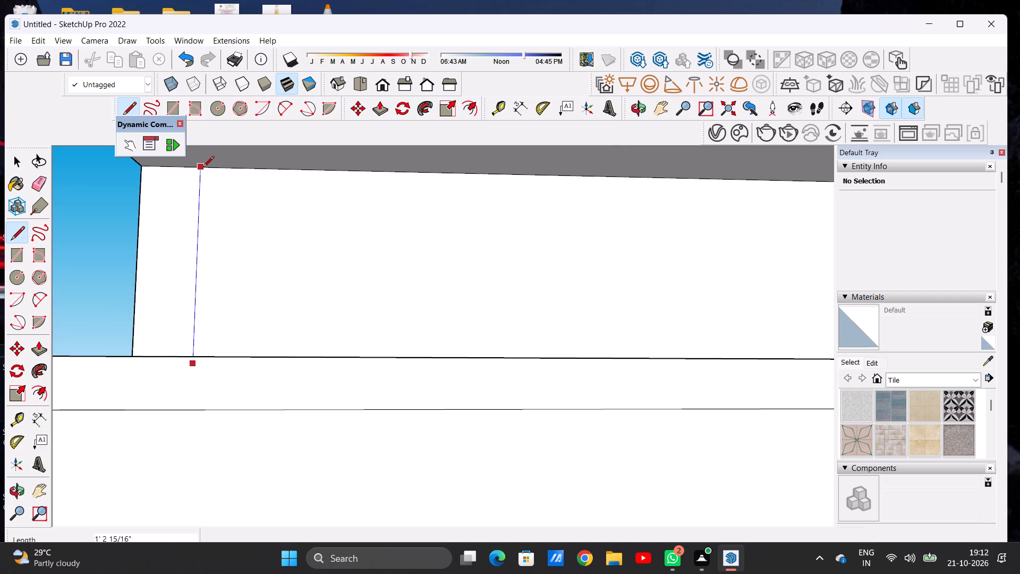
pyautogui.click(203, 168)
pyautogui.press('space')
# Copy the narrow strip about 5 3/8" along the recessed wall and repeat the copy 10 times at that spacing.
pyautogui.scroll(-4, 190, 291)
pyautogui.scroll(1, 190, 298)
pyautogui.scroll(-2, 190, 299)
pyautogui.moveTo(280, 294); pyautogui.dragTo(263, 362, button='middle')
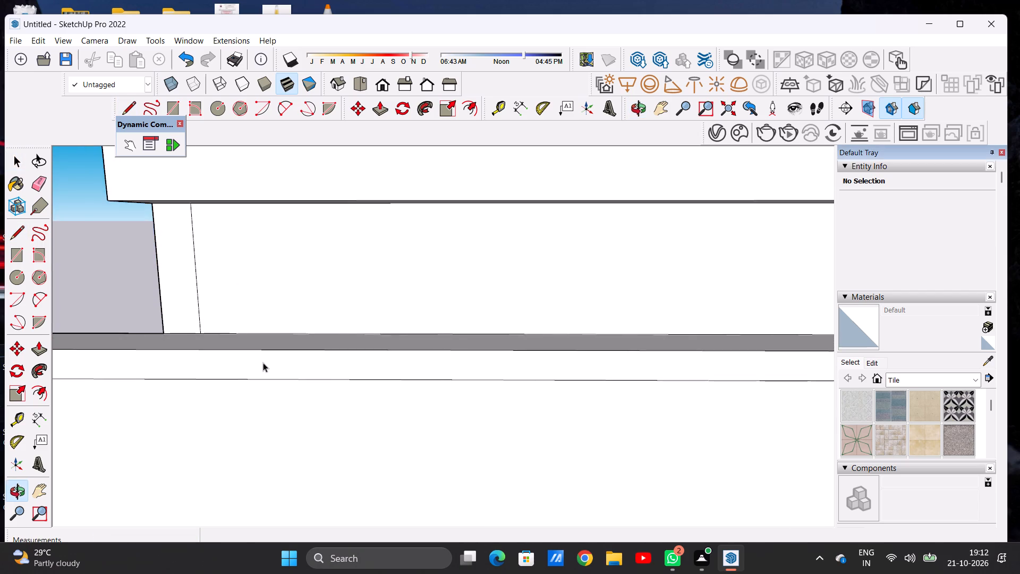
pyautogui.scroll(-8, 101, 316)
pyautogui.scroll(4, 266, 286)
pyautogui.scroll(-9, 502, 261)
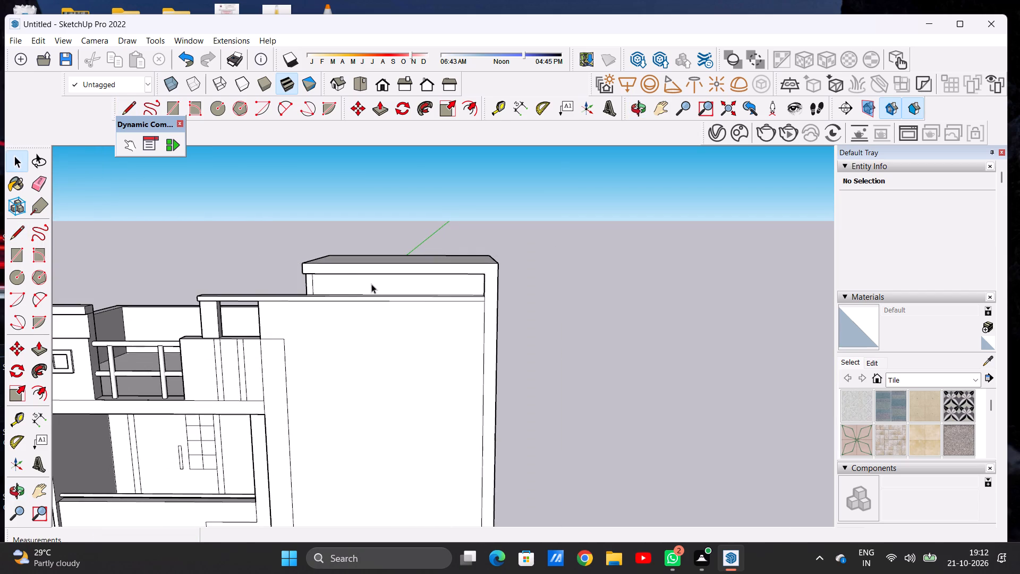
pyautogui.scroll(6, 343, 283)
pyautogui.scroll(-1, 335, 288)
pyautogui.scroll(7, 263, 306)
pyautogui.doubleClick(325, 281)
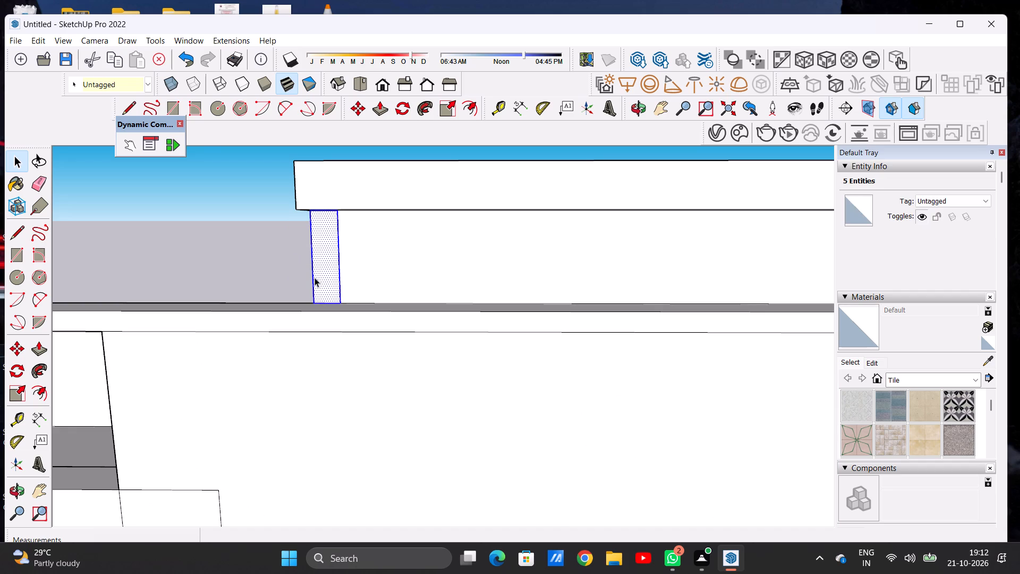
pyautogui.scroll(-6, 297, 274)
pyautogui.scroll(6, 367, 286)
pyautogui.scroll(5, 308, 282)
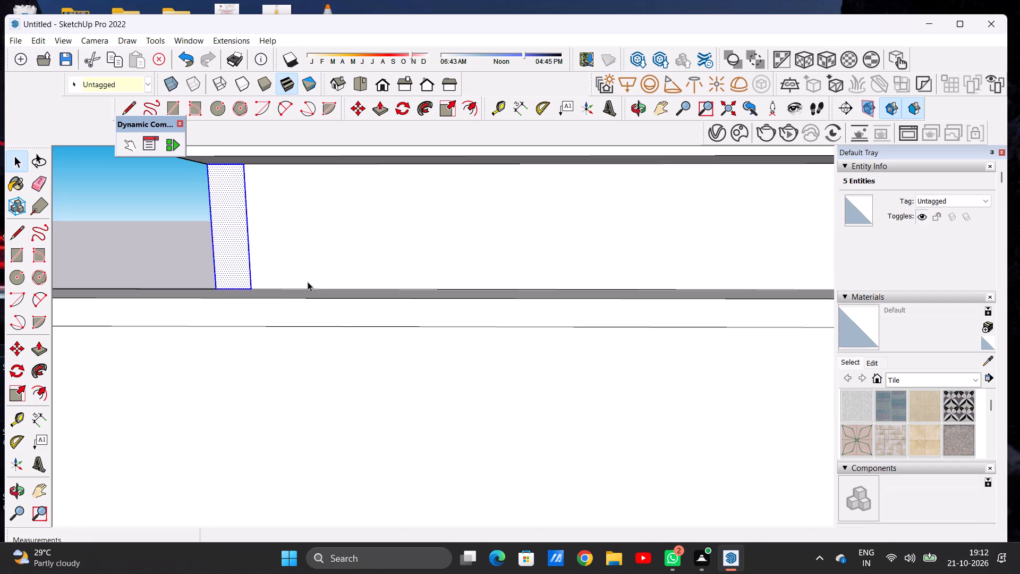
pyautogui.press('m')
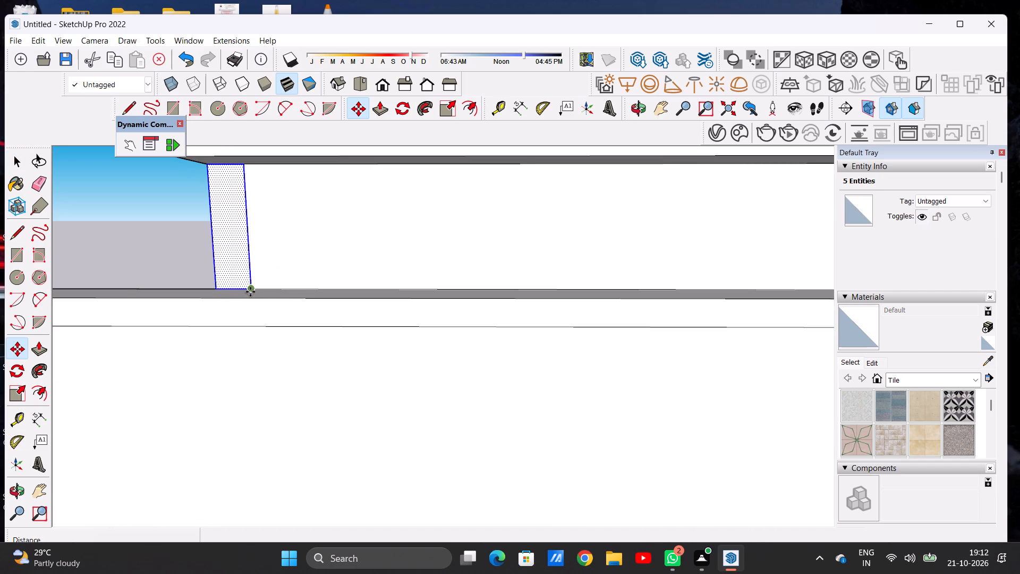
pyautogui.click(250, 292)
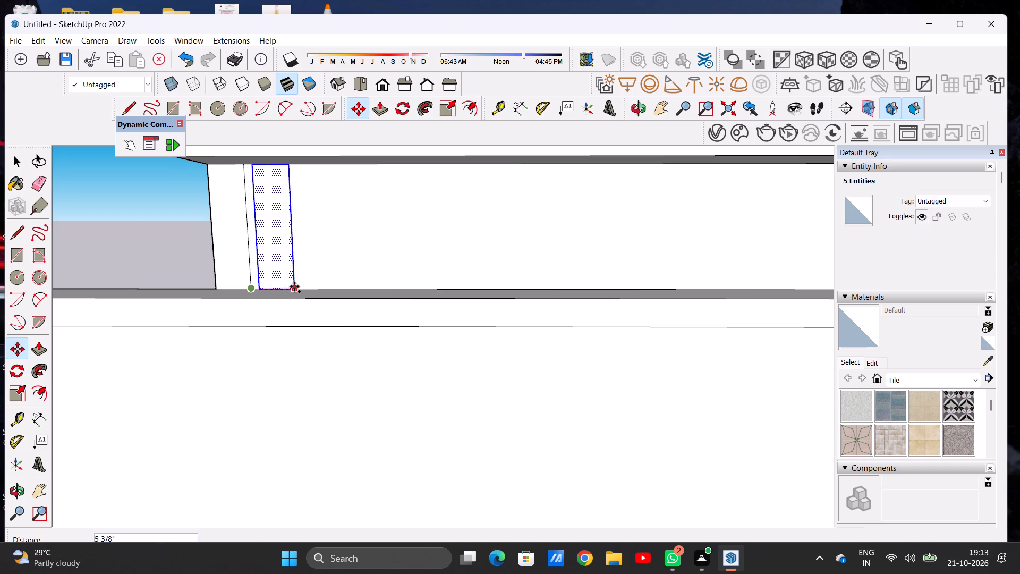
pyautogui.click(294, 286)
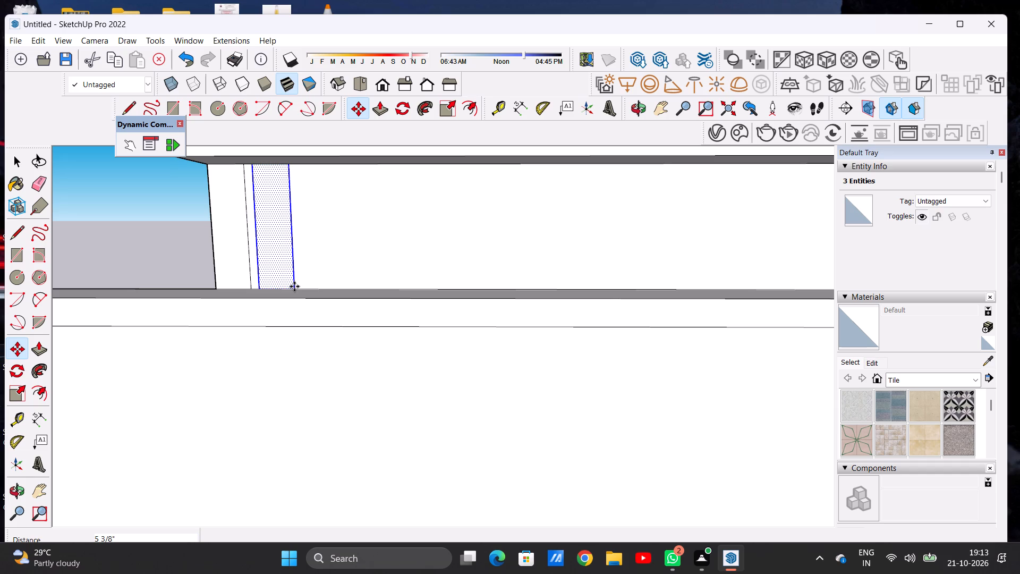
pyautogui.hotkey('shift', '*')
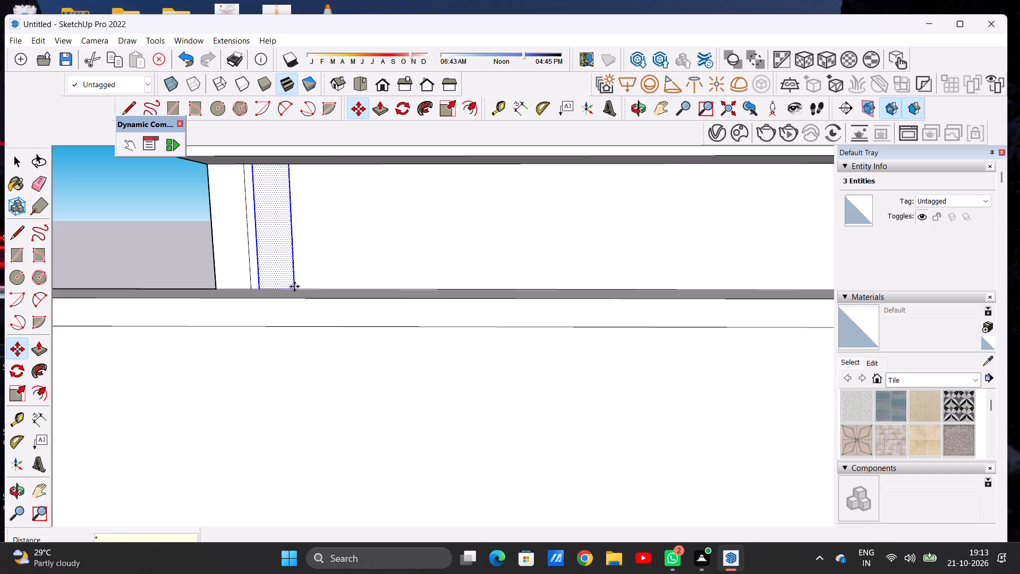
pyautogui.write('10')
pyautogui.press('Return')
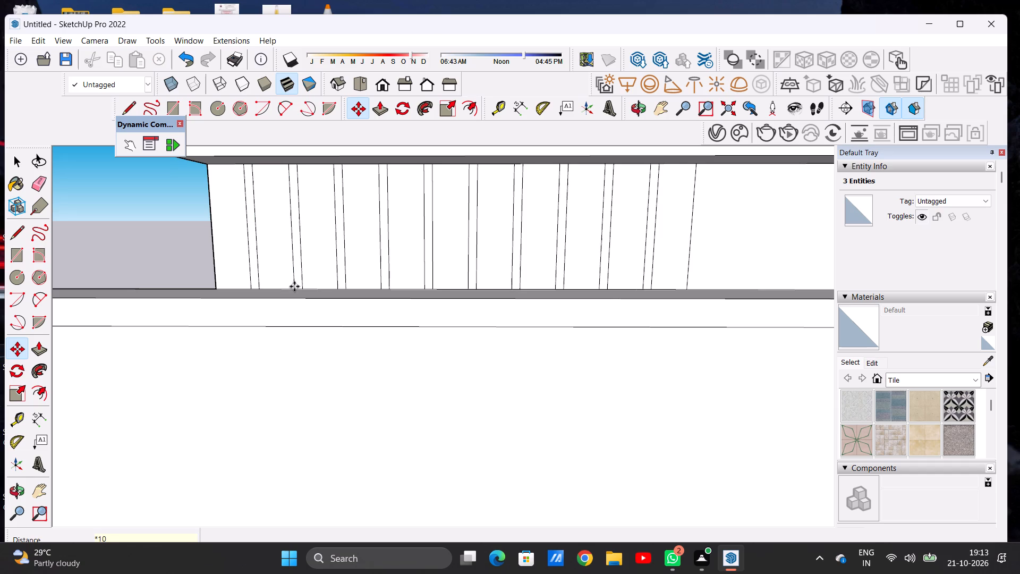
pyautogui.press('space')
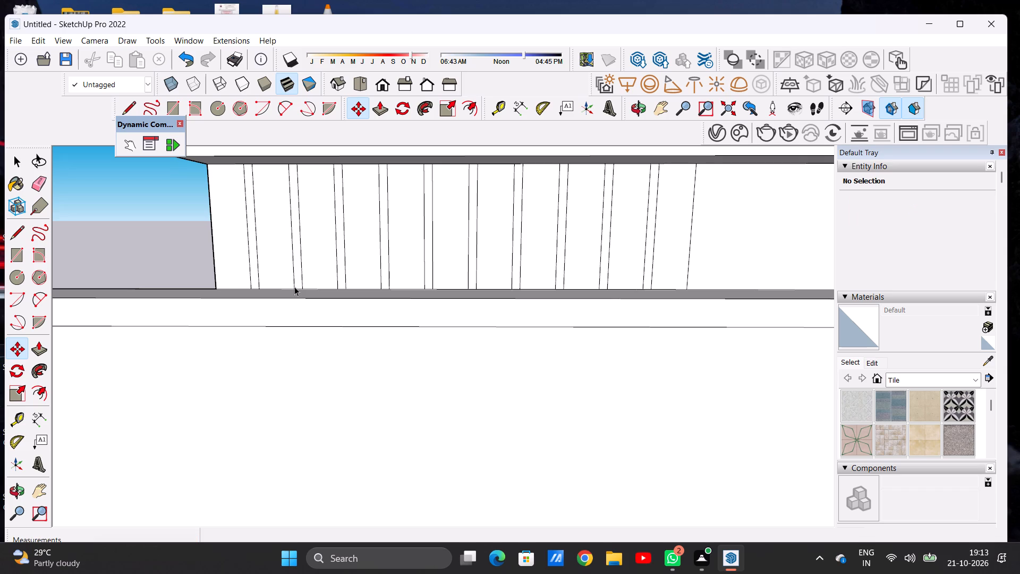
# Copy the last strip of the row about 5 1/4" further along the recessed wall and repeat the copy 10 times.
pyautogui.scroll(-8, 224, 280)
pyautogui.scroll(-5, 291, 283)
pyautogui.scroll(11, 397, 271)
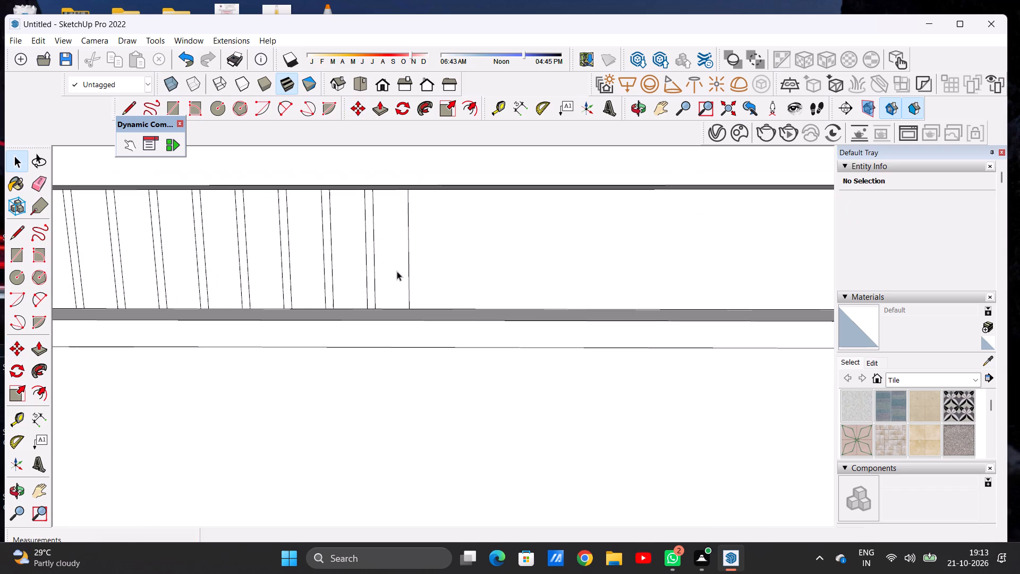
pyautogui.doubleClick(397, 271)
pyautogui.press('m')
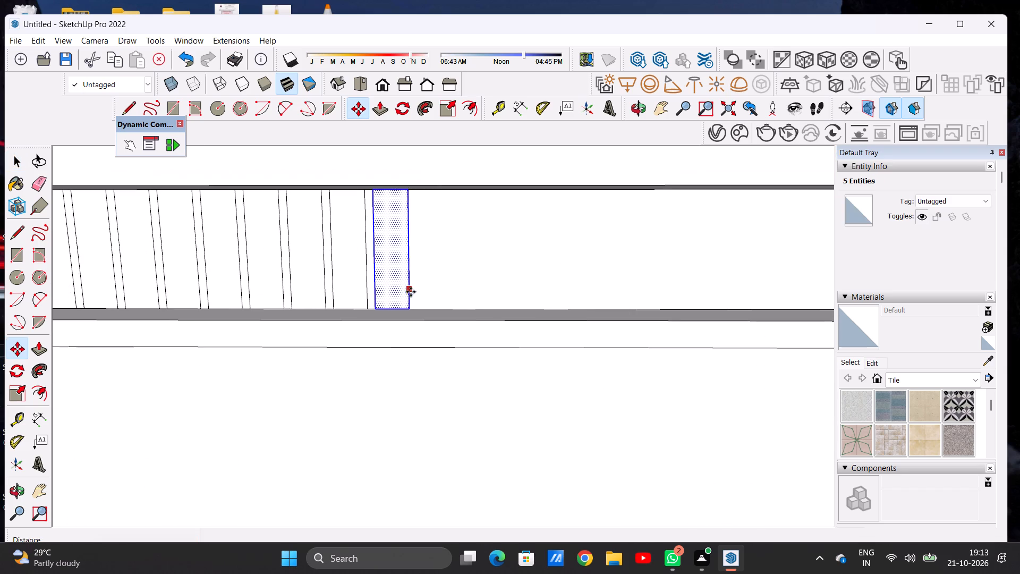
pyautogui.click(411, 307)
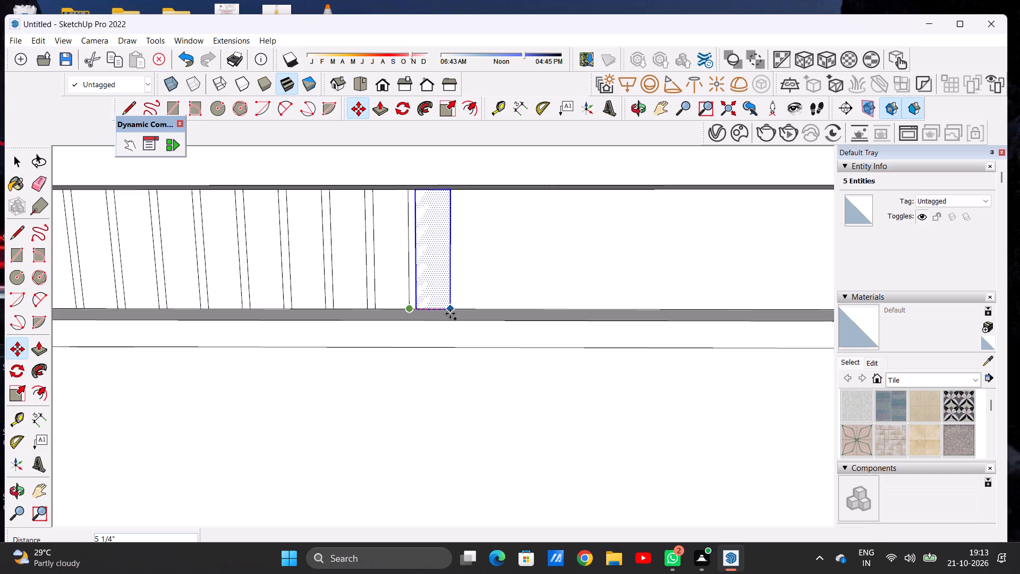
pyautogui.click(450, 314)
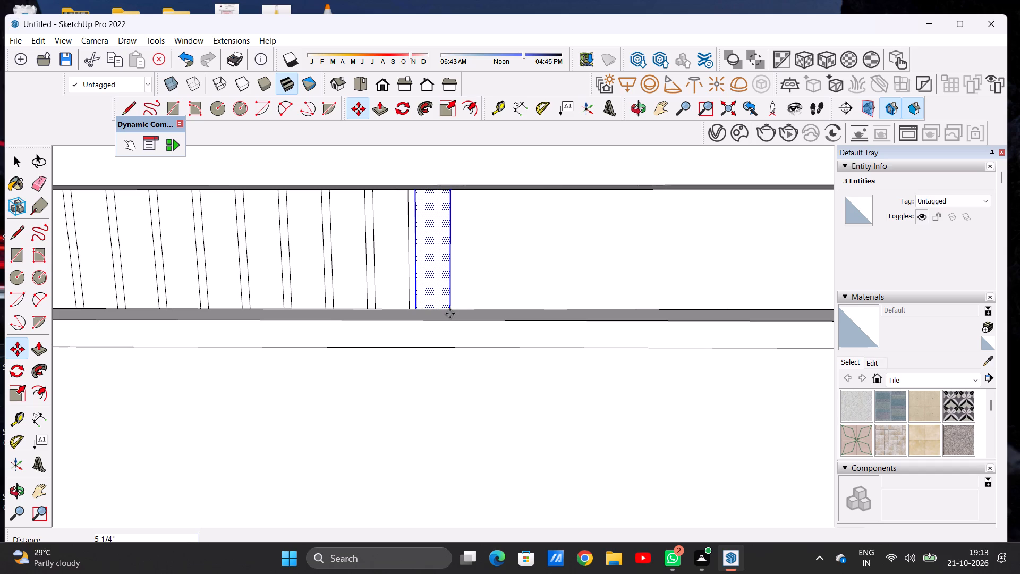
pyautogui.hotkey('shift', '*')
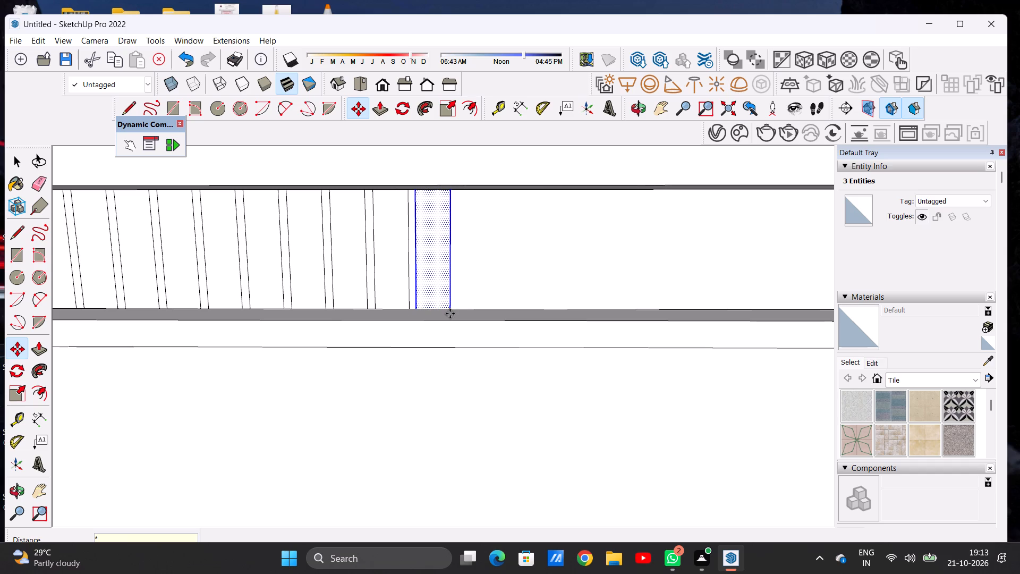
pyautogui.write('10')
pyautogui.press('Return')
pyautogui.press('space')
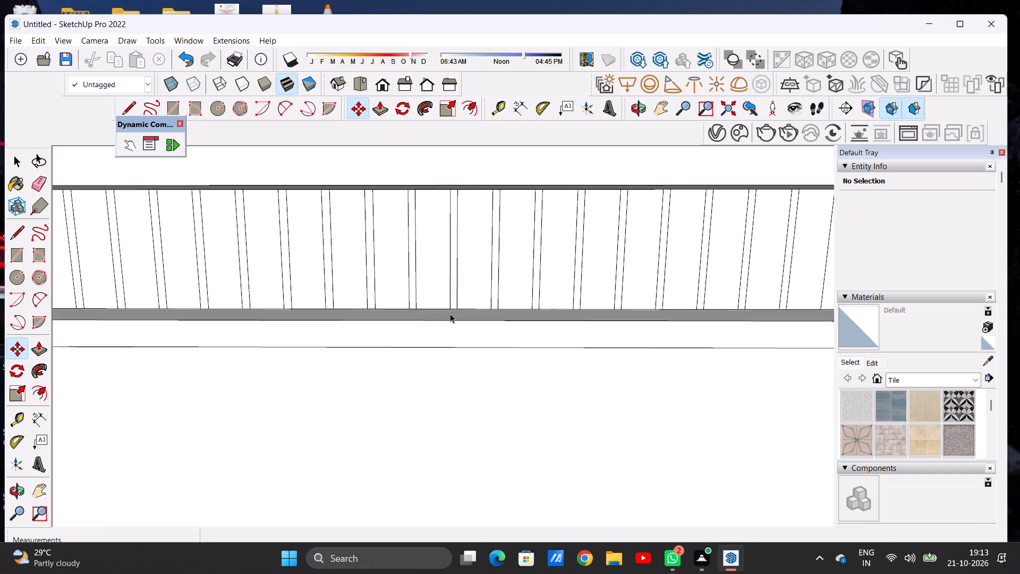
# Add one more copy of the last strip, about 5 5/16" further towards the recess's closed end.
pyautogui.scroll(-7, 437, 322)
pyautogui.scroll(-5, 362, 303)
pyautogui.scroll(3, 521, 287)
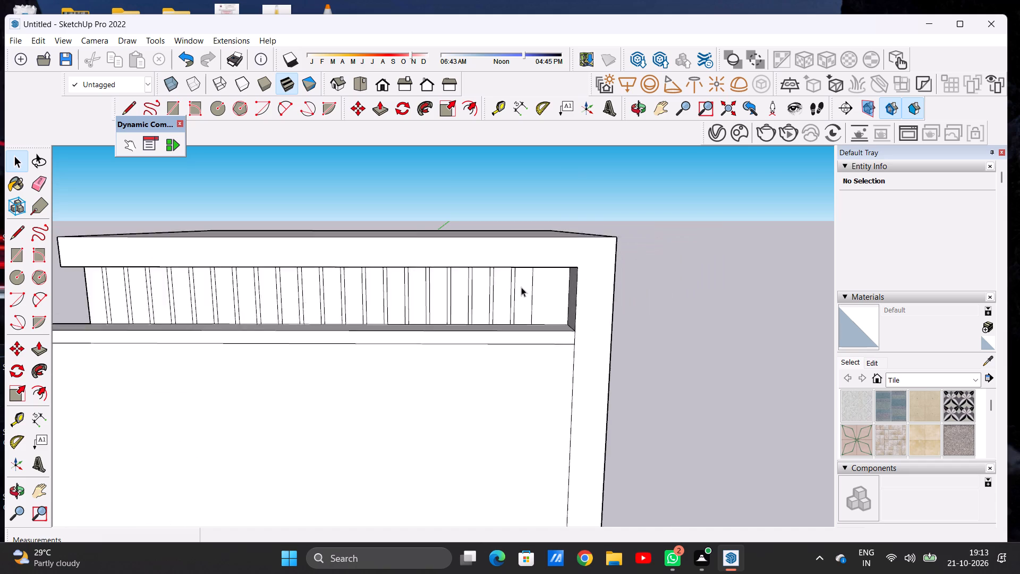
pyautogui.scroll(9, 521, 287)
pyautogui.doubleClick(523, 317)
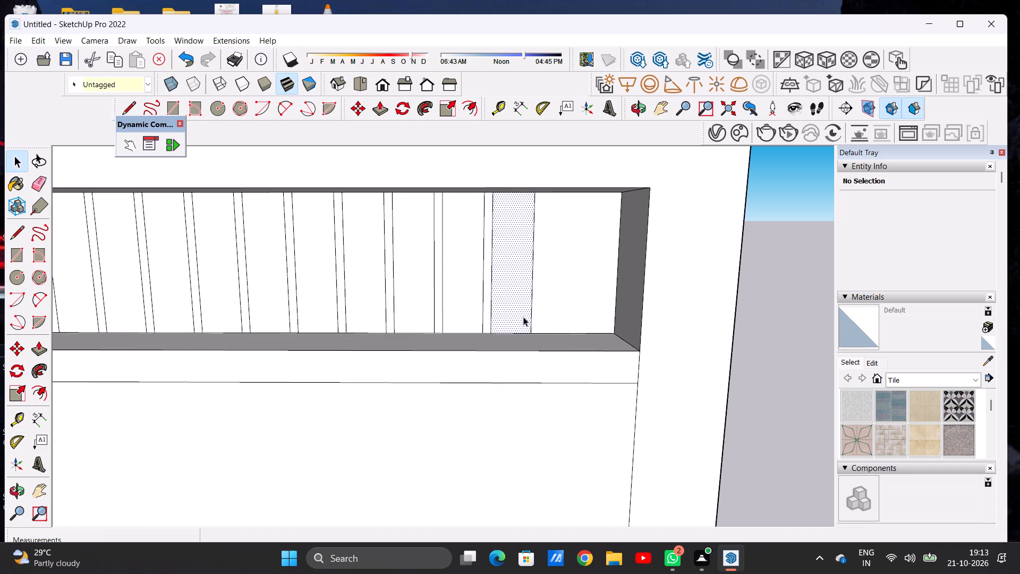
pyautogui.press('m')
pyautogui.click(530, 331)
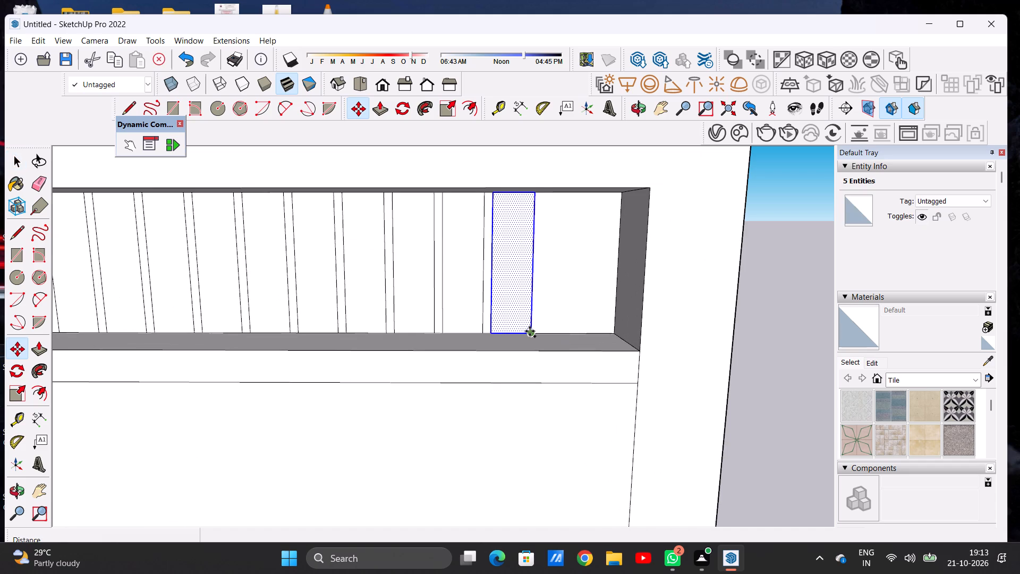
pyautogui.click(580, 326)
pyautogui.press('space')
pyautogui.scroll(-6, 409, 277)
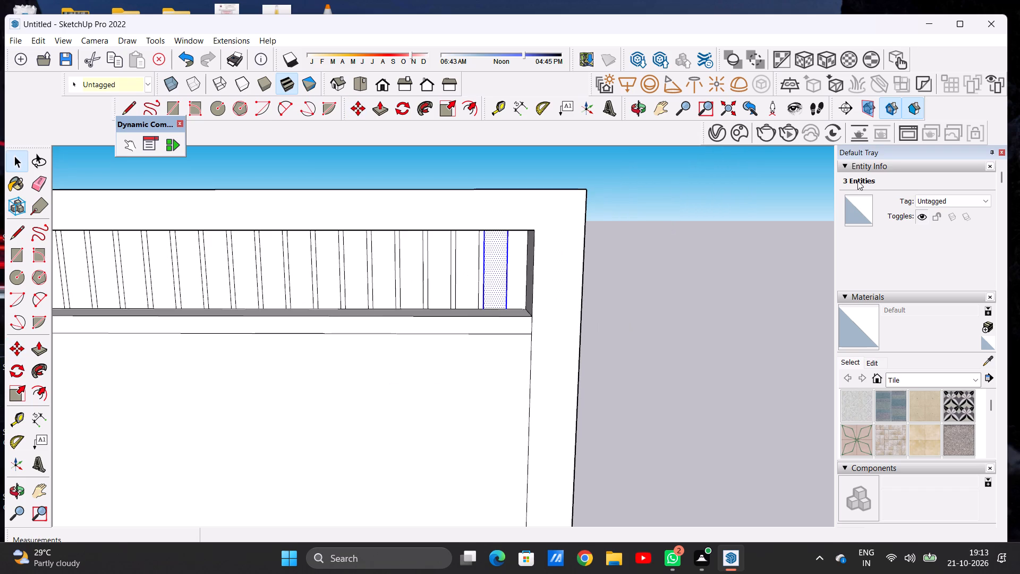
pyautogui.click(709, 328)
# Erase the last vertical strip line next to the closed end of the recess.
pyautogui.scroll(3, 519, 273)
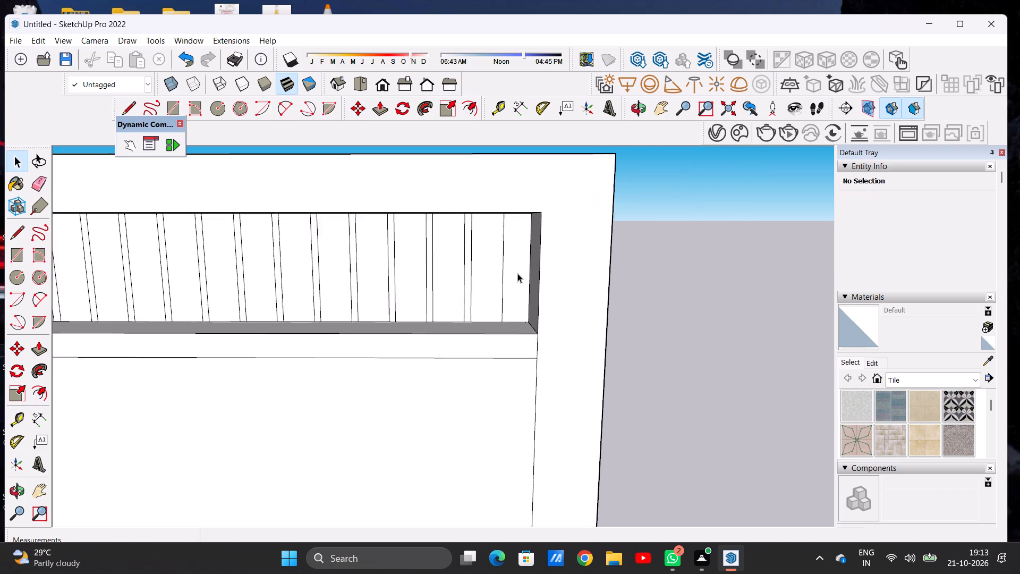
pyautogui.scroll(4, 517, 273)
pyautogui.moveTo(510, 310); pyautogui.dragTo(513, 284, button='middle')
pyautogui.moveTo(513, 282); pyautogui.dragTo(513, 273, button='middle')
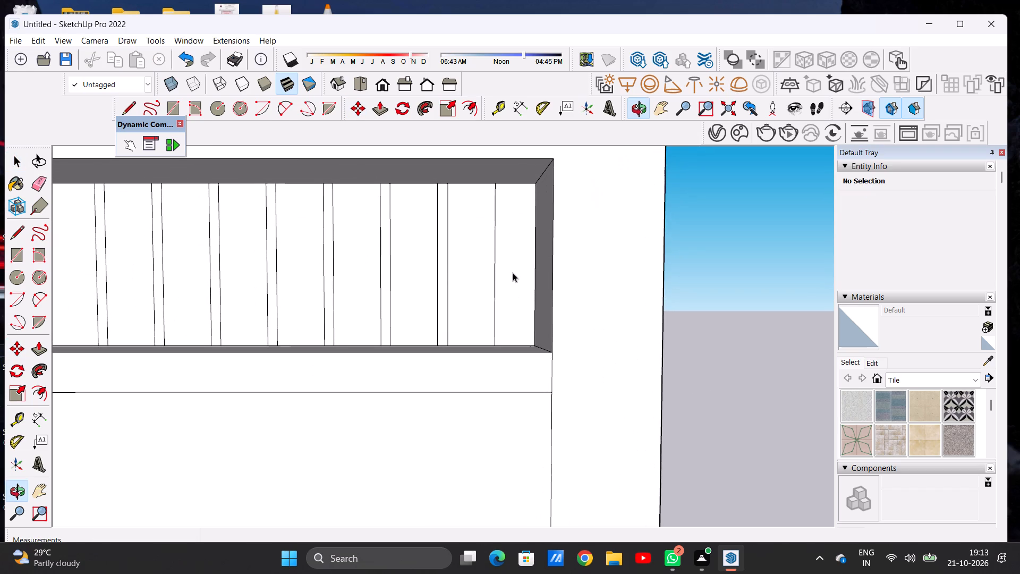
pyautogui.press('l')
pyautogui.scroll(5, 484, 205)
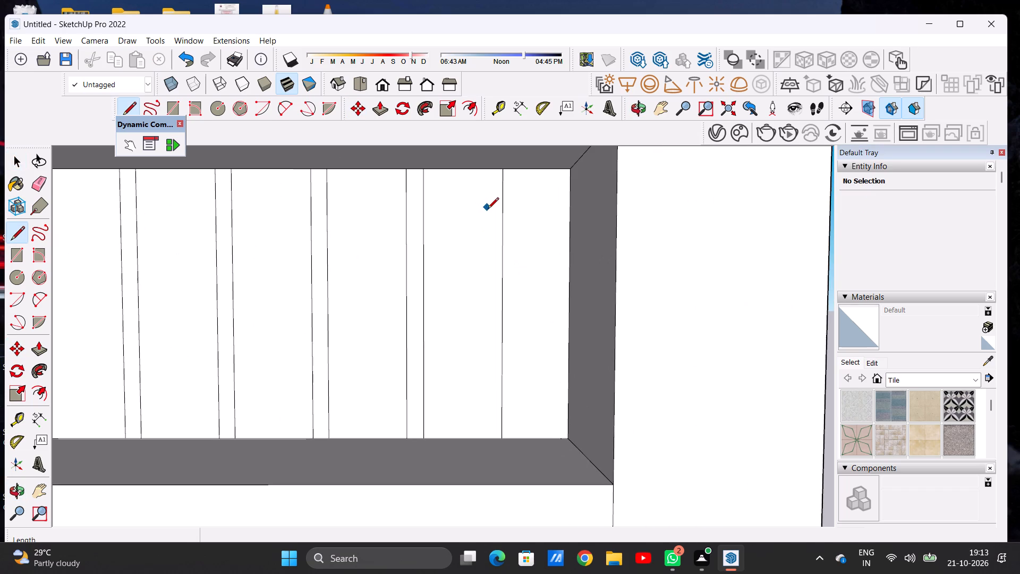
pyautogui.press('space')
pyautogui.press('e')
pyautogui.moveTo(508, 229); pyautogui.dragTo(496, 248)
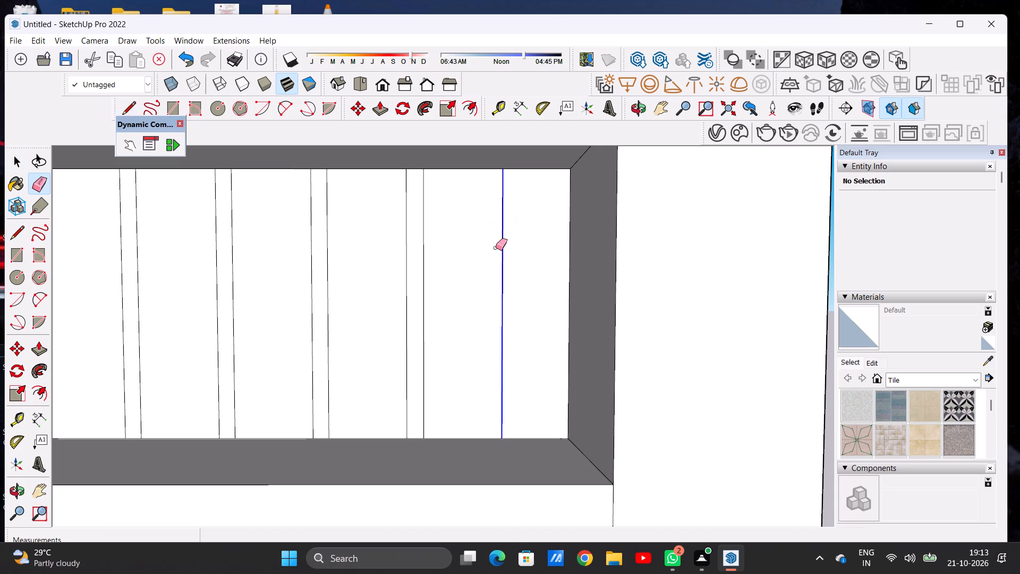
# Draw two vertical lines about 1' 2 15/16" tall near the recess's closed end, forming the row's last narrow strip.
pyautogui.press('l')
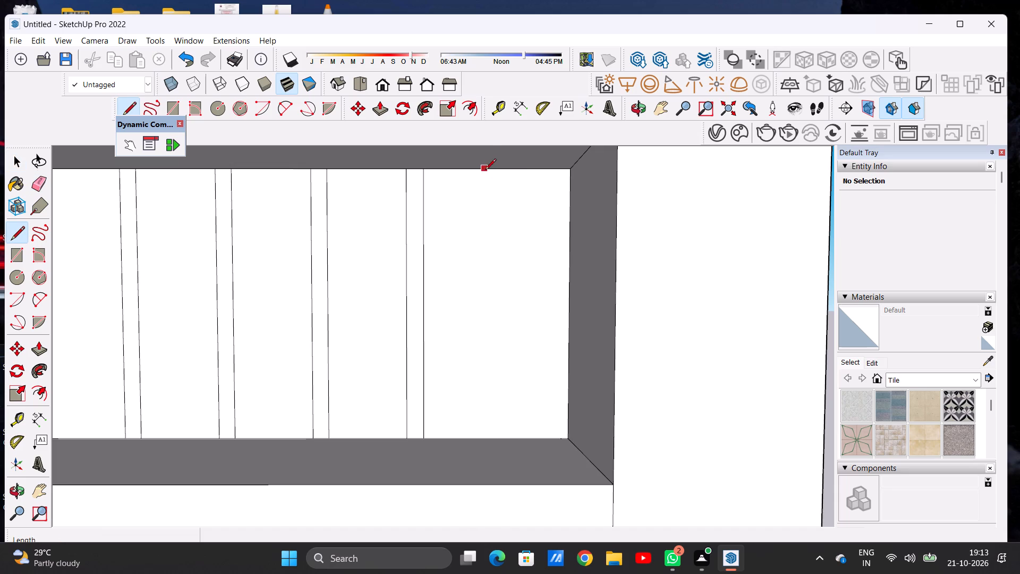
pyautogui.click(489, 170)
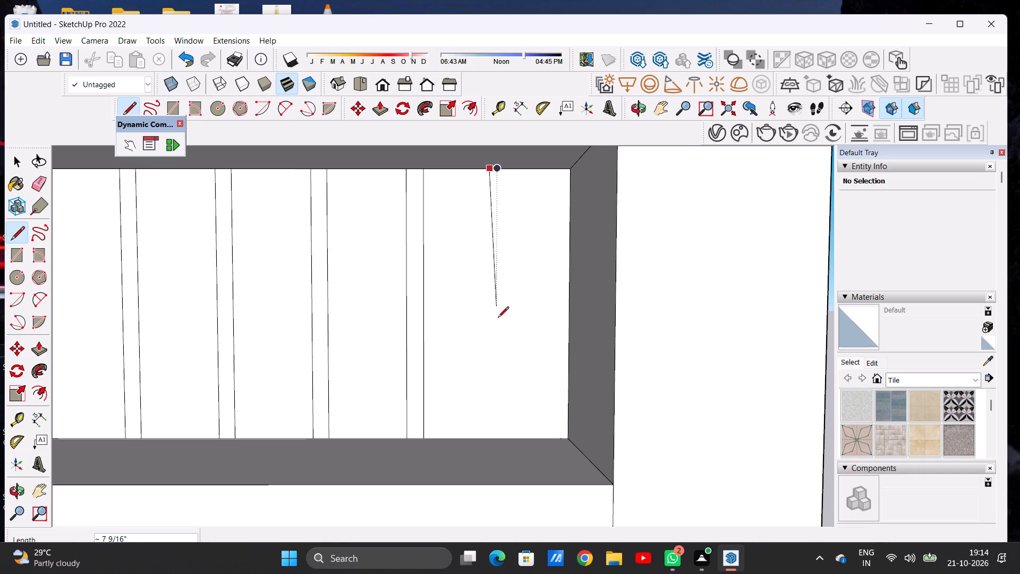
pyautogui.click(483, 440)
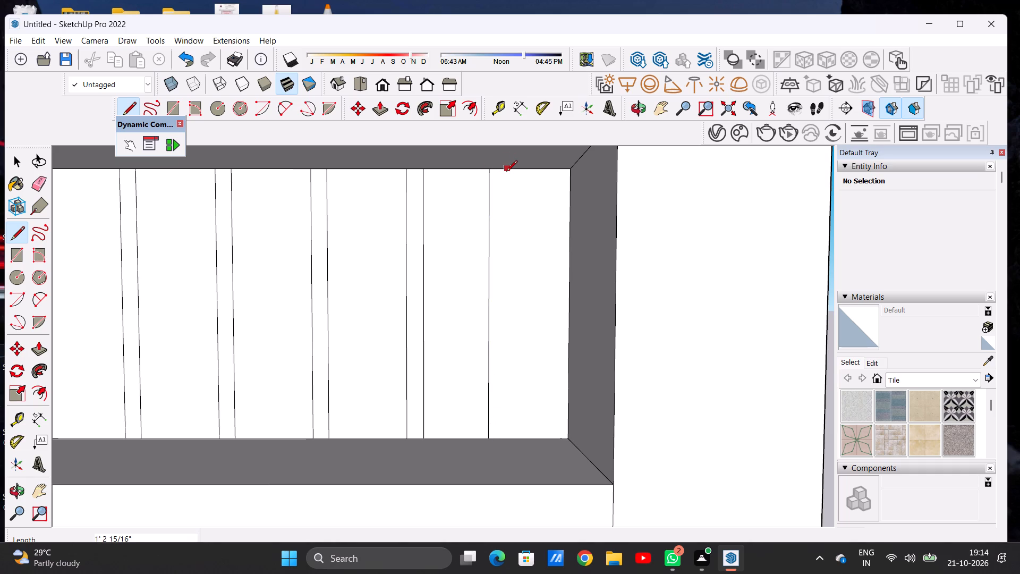
pyautogui.click(506, 172)
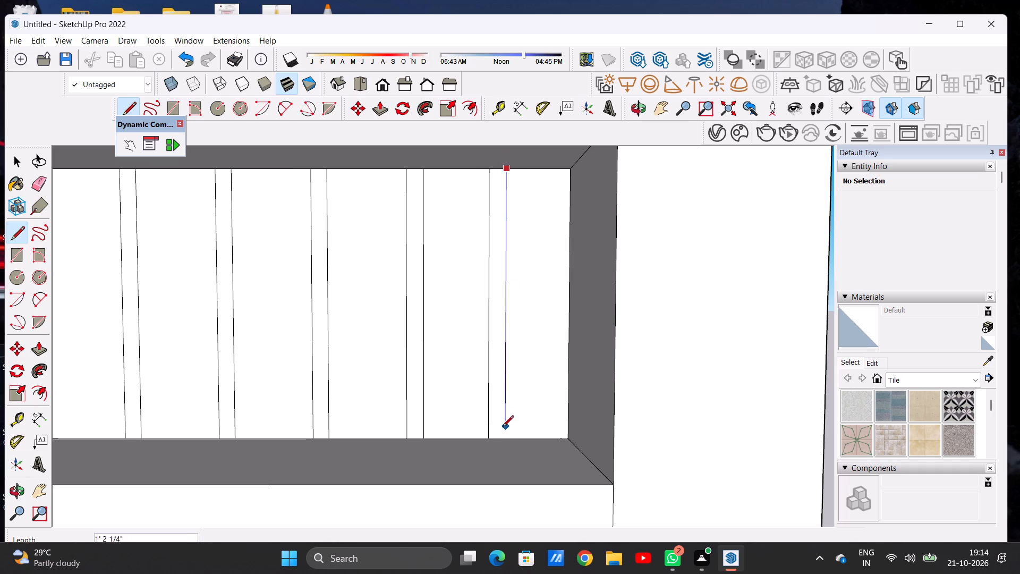
pyautogui.click(506, 441)
pyautogui.press('space')
# Examine the whole house front and its rooftop strip row, switching to the standard Front view.
pyautogui.scroll(-13, 469, 320)
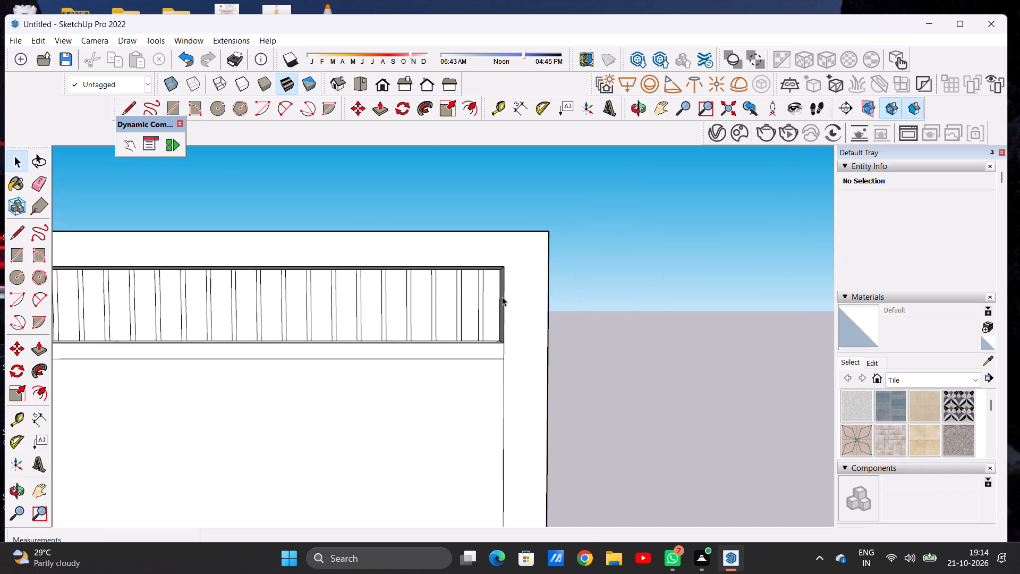
pyautogui.scroll(-5, 502, 297)
pyautogui.scroll(1, 502, 297)
pyautogui.scroll(-10, 502, 297)
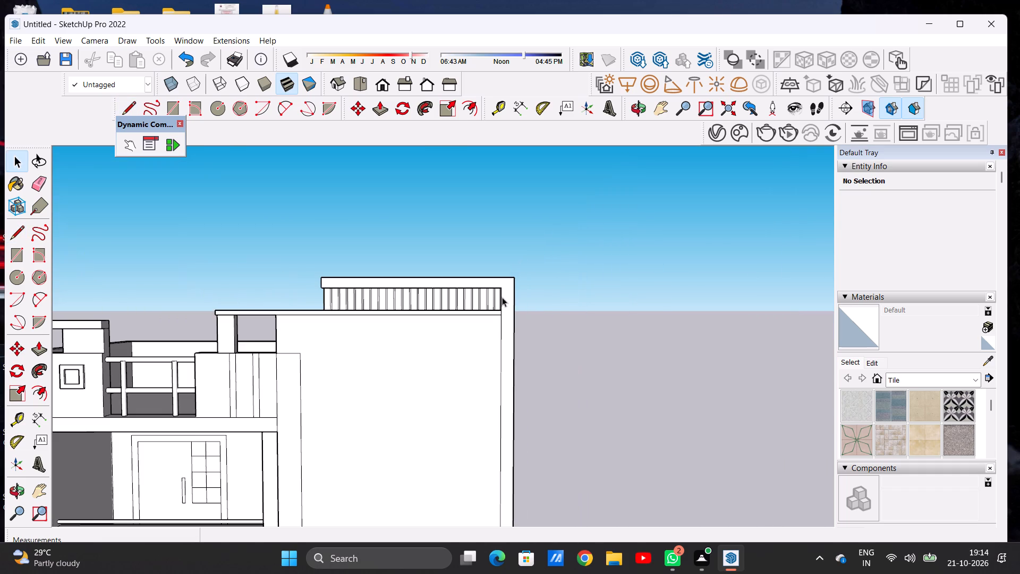
pyautogui.scroll(-5, 502, 297)
pyautogui.scroll(-5, 458, 256)
pyautogui.scroll(3, 445, 444)
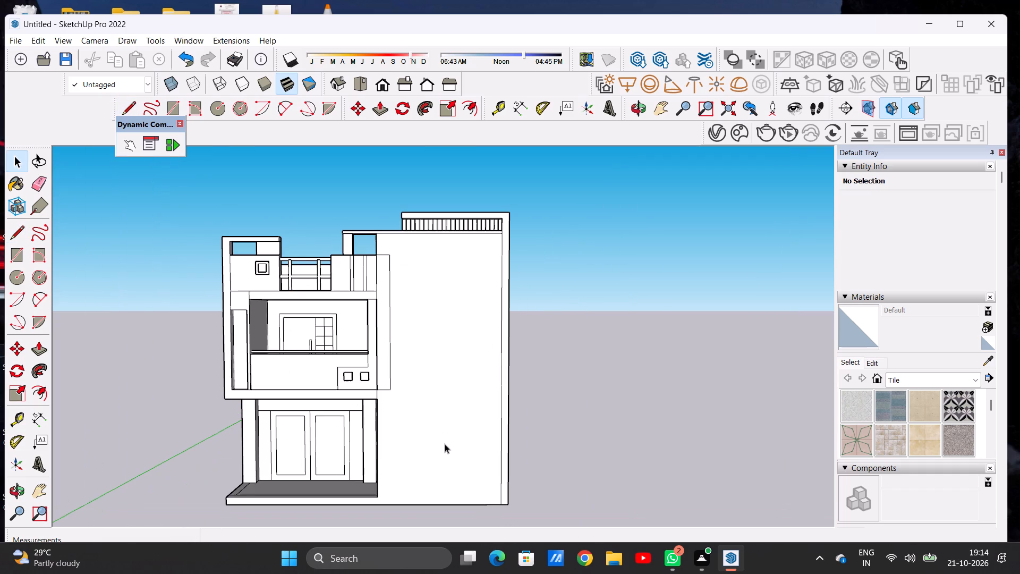
pyautogui.scroll(-2, 312, 366)
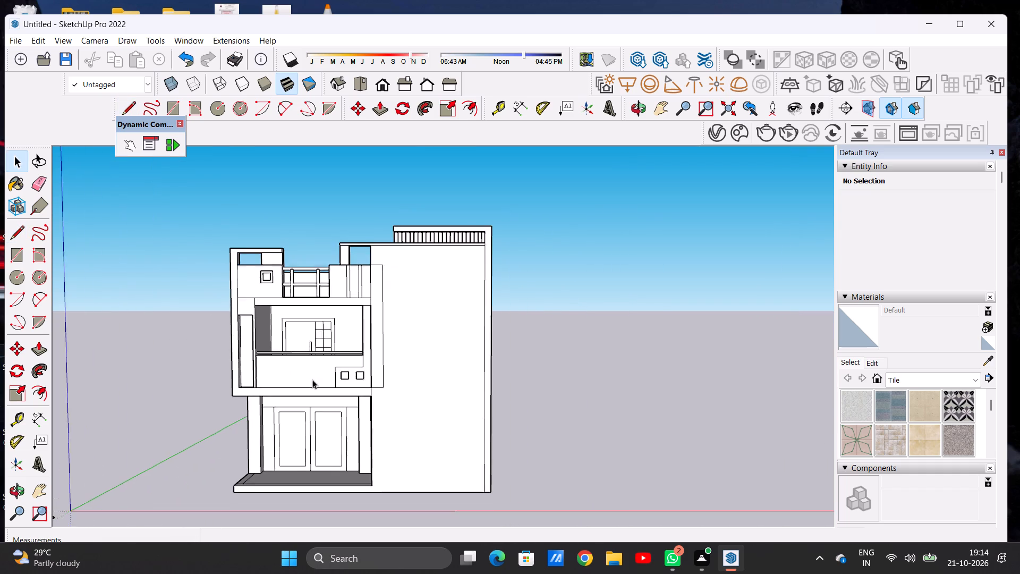
pyautogui.scroll(-1, 312, 379)
pyautogui.scroll(6, 413, 352)
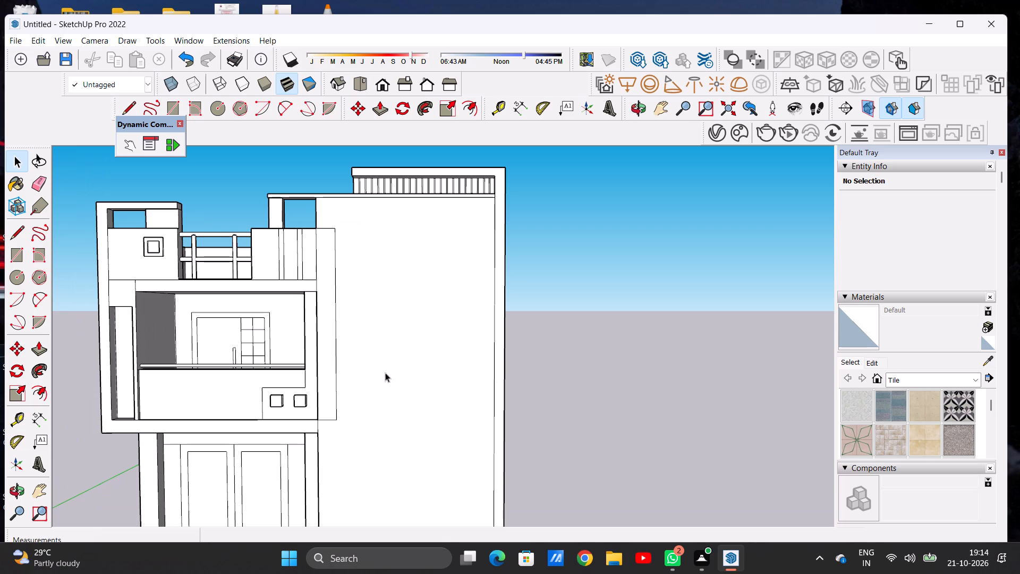
pyautogui.moveTo(359, 384); pyautogui.dragTo(372, 379, button='middle')
pyautogui.scroll(-4, 393, 323)
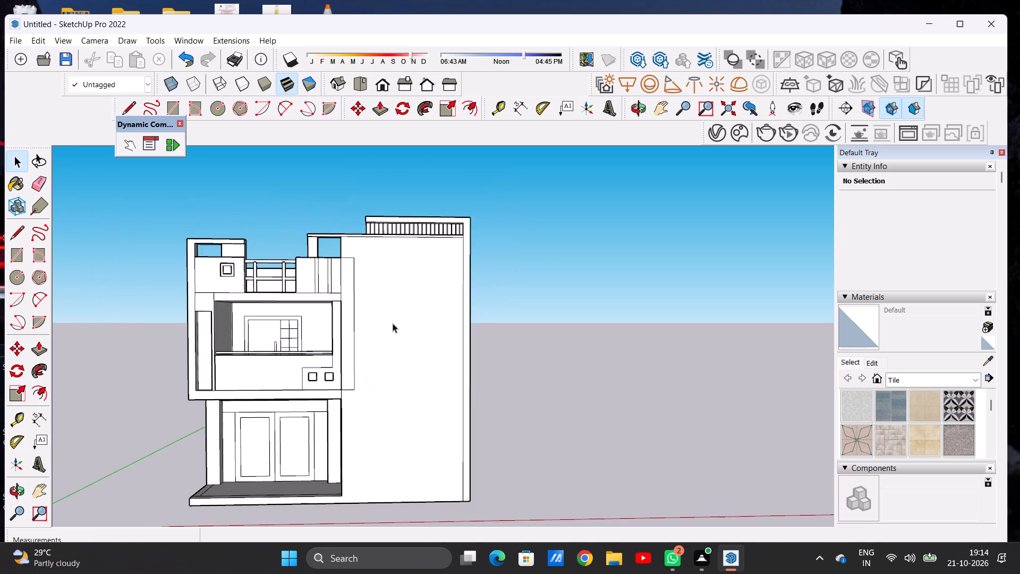
pyautogui.scroll(-4, 393, 323)
pyautogui.scroll(5, 404, 416)
pyautogui.scroll(-3, 373, 277)
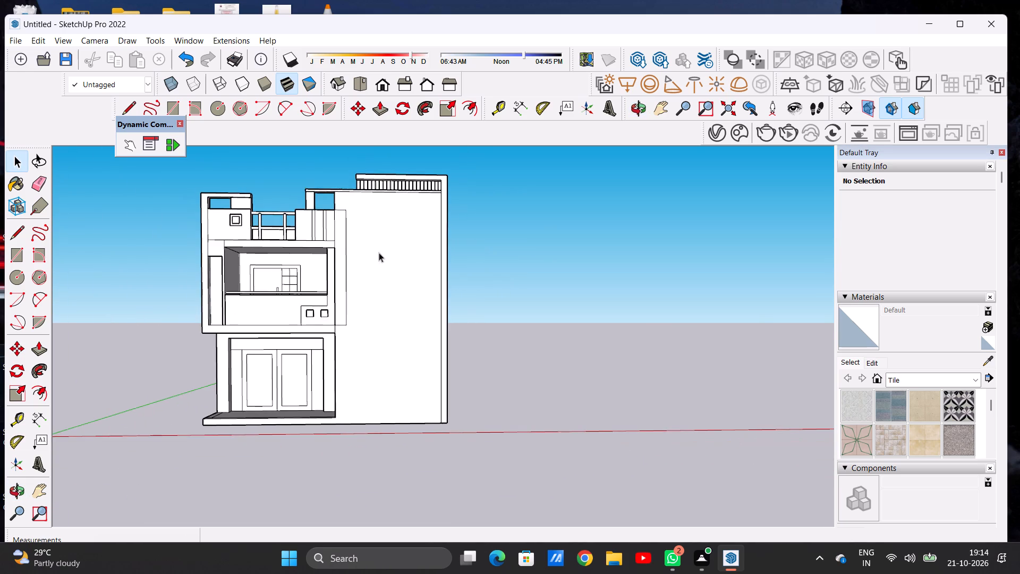
pyautogui.scroll(5, 390, 223)
pyautogui.scroll(-4, 388, 258)
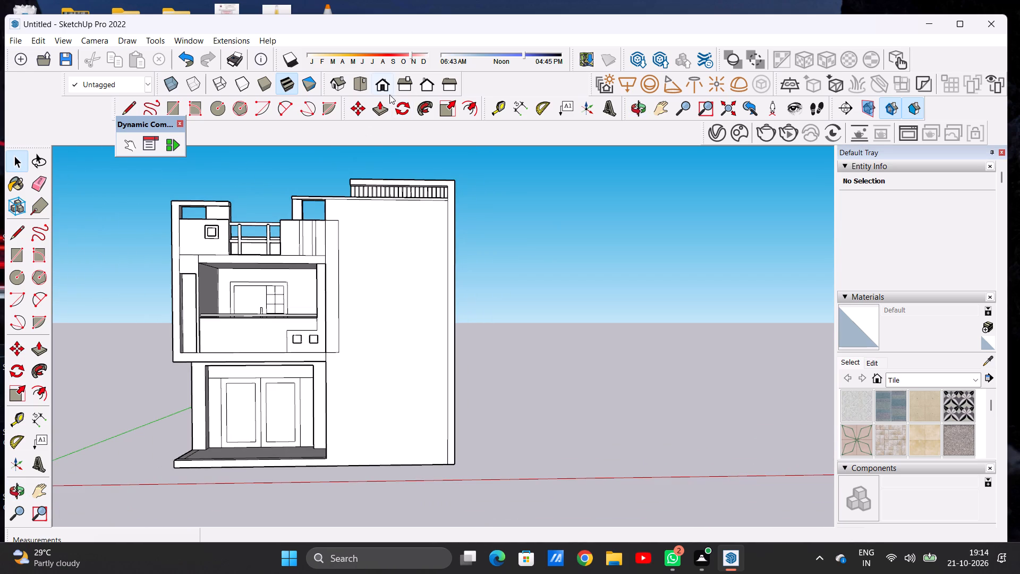
pyautogui.click(385, 88)
pyautogui.scroll(-2, 392, 331)
pyautogui.scroll(1, 539, 294)
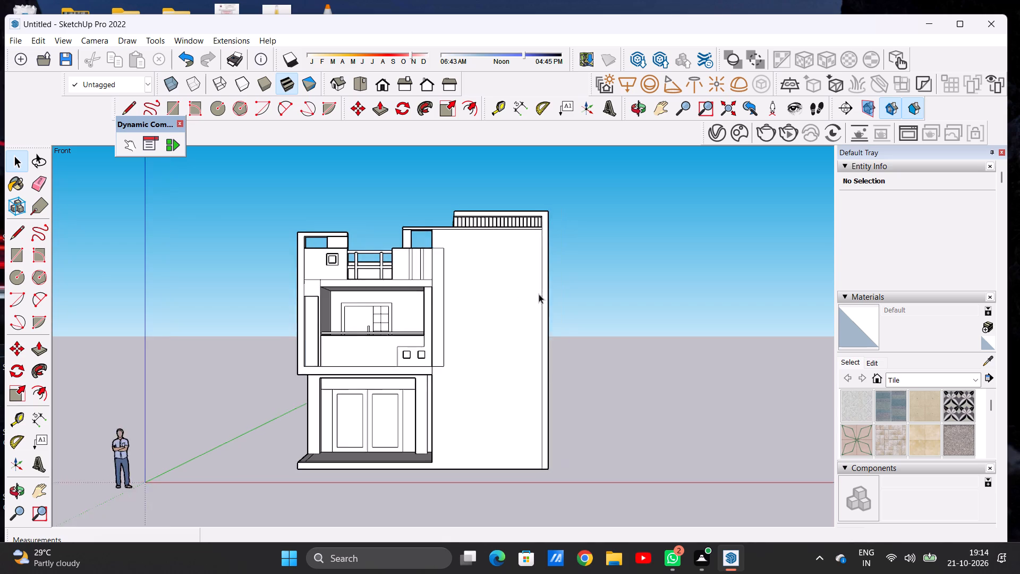
pyautogui.scroll(2, 539, 294)
pyautogui.scroll(-2, 533, 311)
pyautogui.scroll(1, 533, 311)
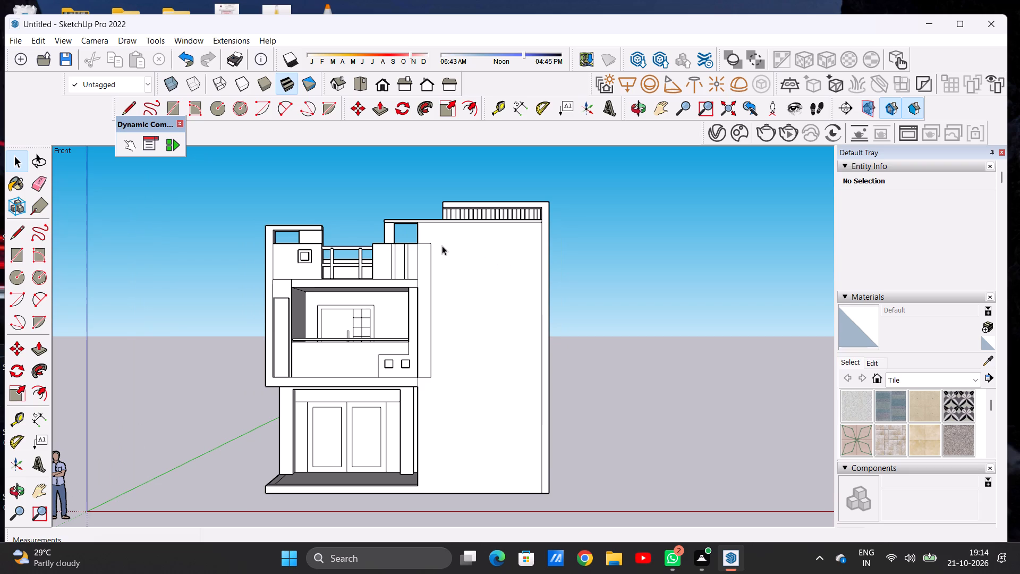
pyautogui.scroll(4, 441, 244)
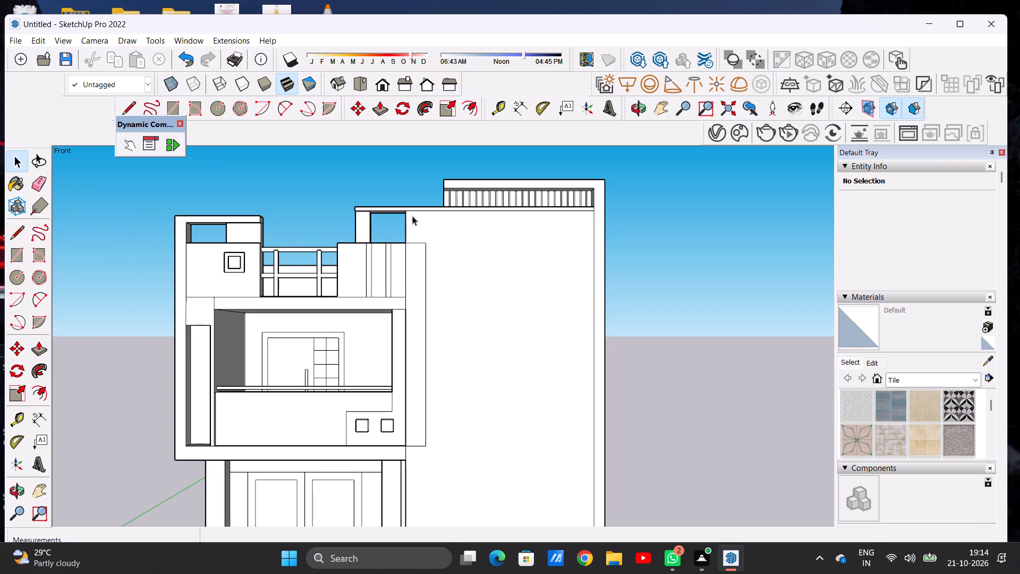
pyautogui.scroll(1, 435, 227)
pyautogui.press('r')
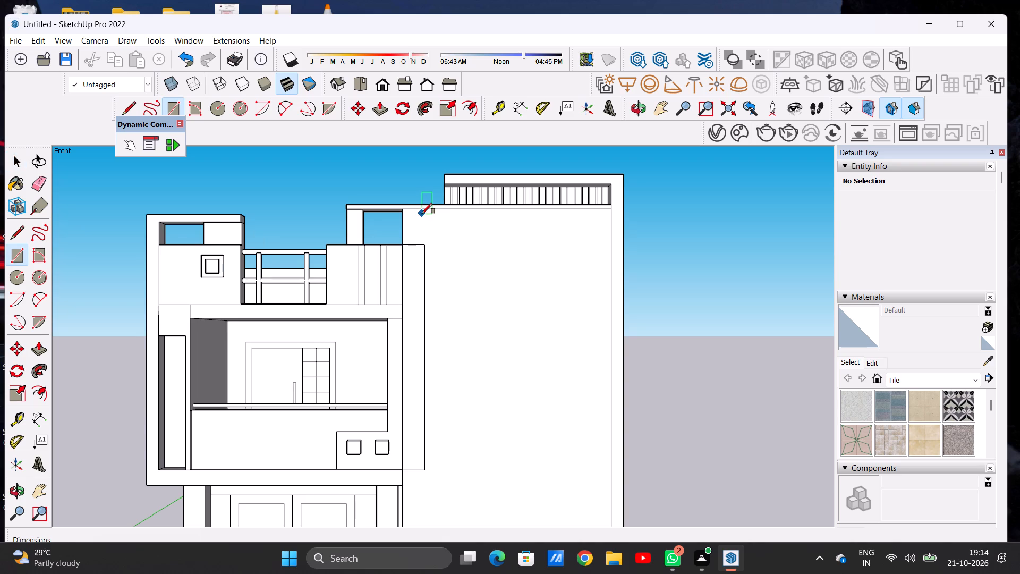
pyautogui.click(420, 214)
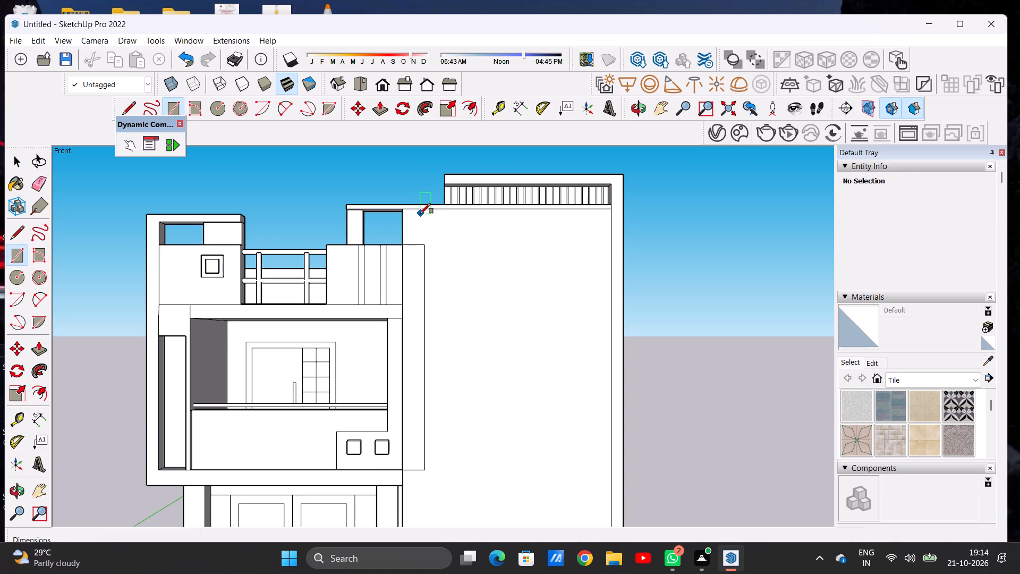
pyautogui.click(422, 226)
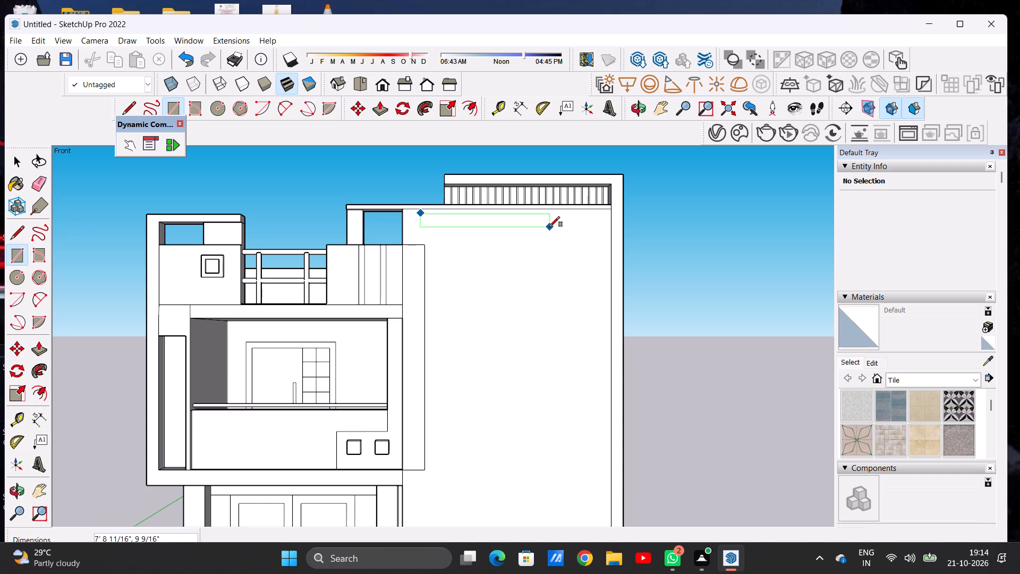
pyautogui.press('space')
# Draw a vertical line about 27' 3 3/8" long on the plain tall wall, from below the roof slab to the wall's base.
pyautogui.press('l')
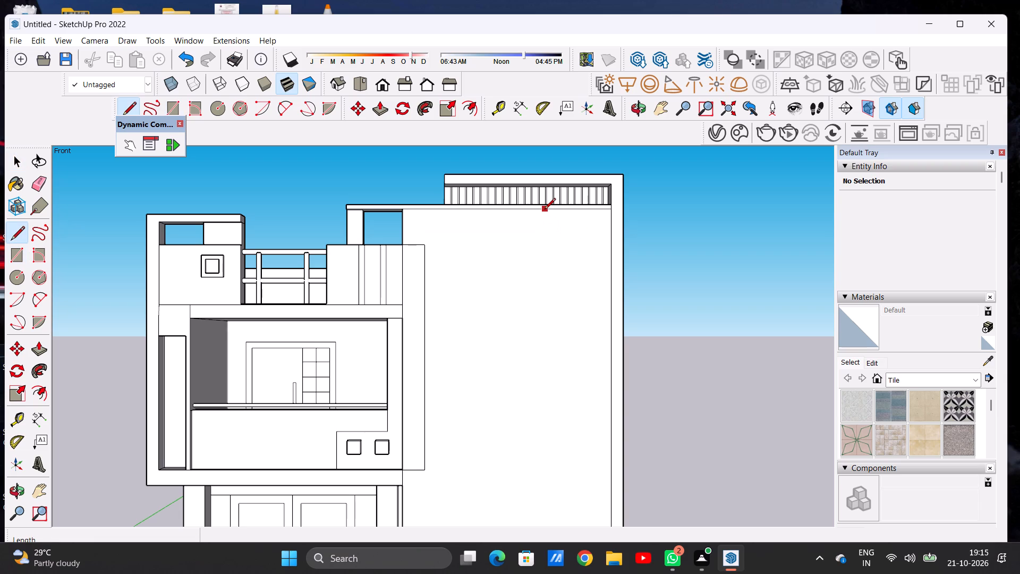
pyautogui.click(545, 210)
pyautogui.scroll(-13, 545, 226)
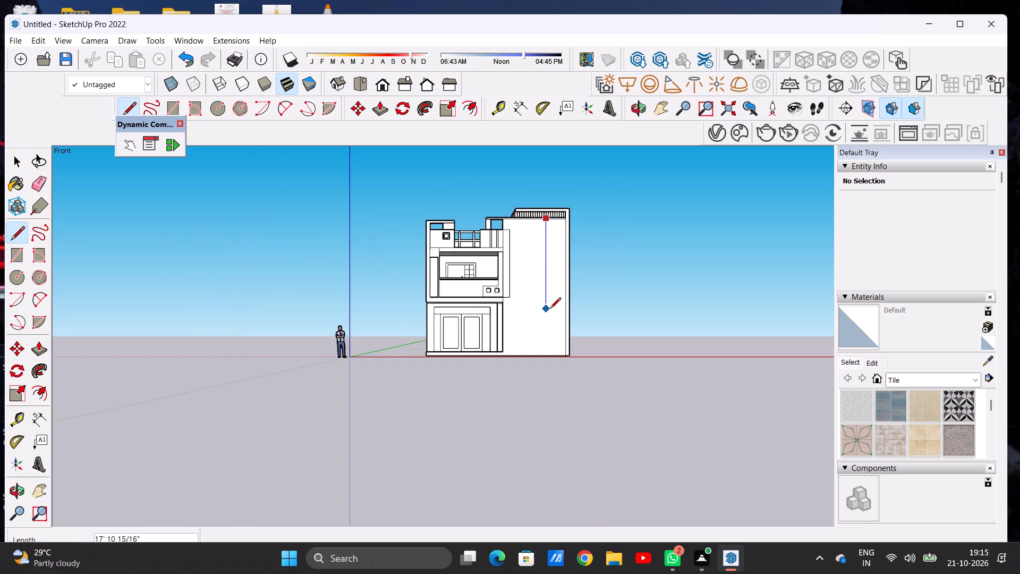
pyautogui.scroll(11, 550, 313)
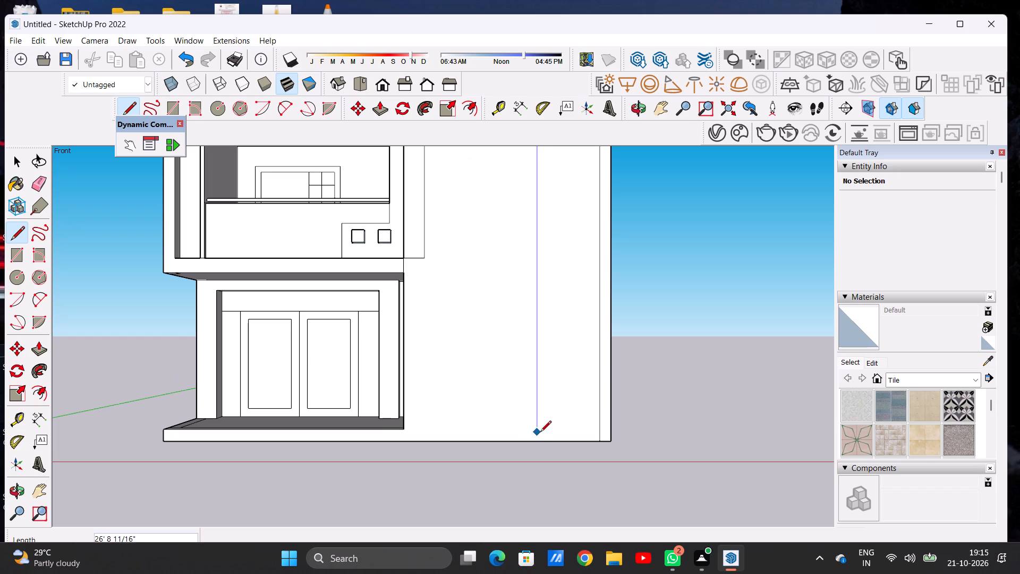
pyautogui.click(539, 440)
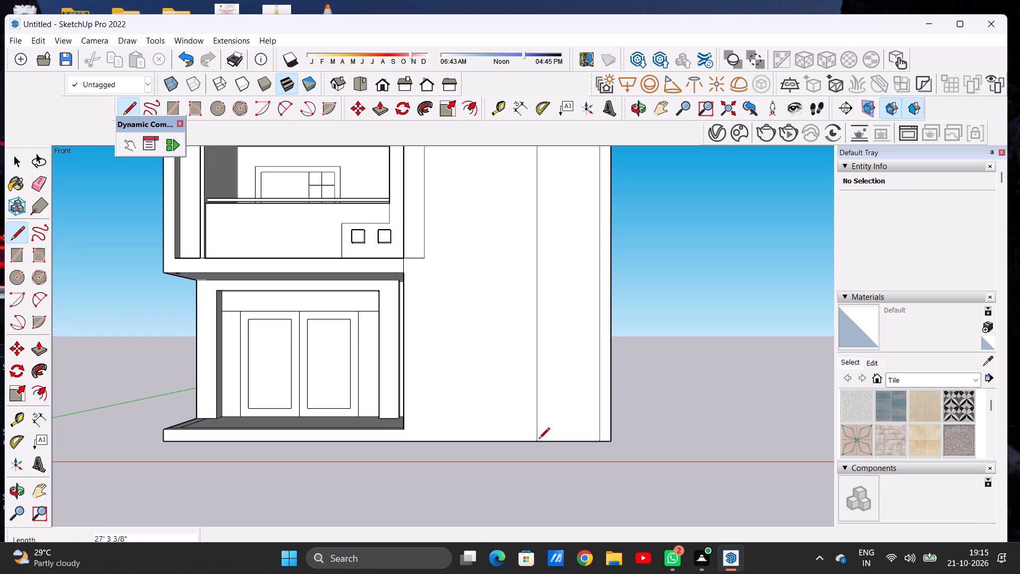
pyautogui.press('space')
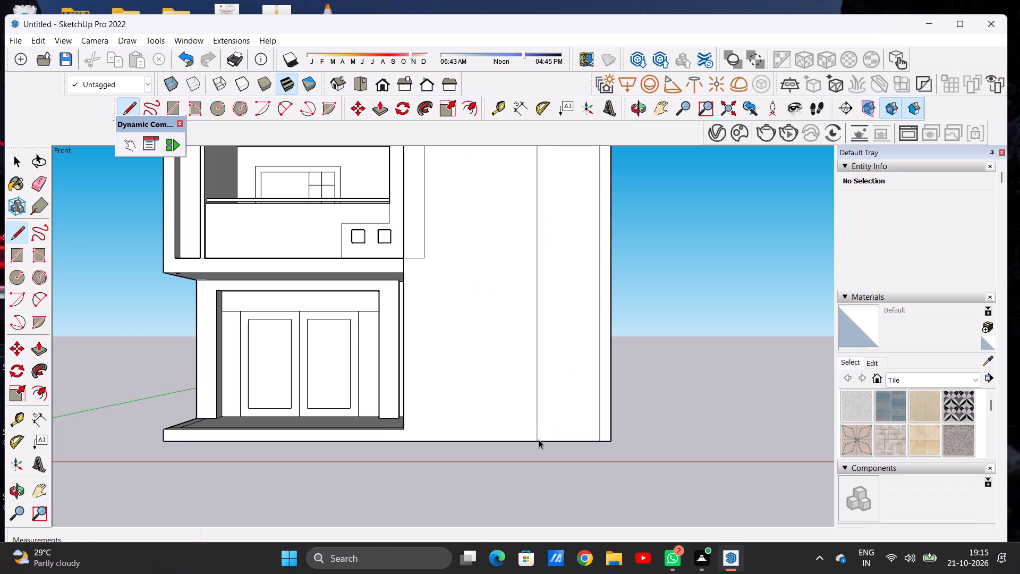
# Move the new vertical line about 7 5/16" along the tall wall, towards the building's outer corner.
pyautogui.scroll(-14, 539, 440)
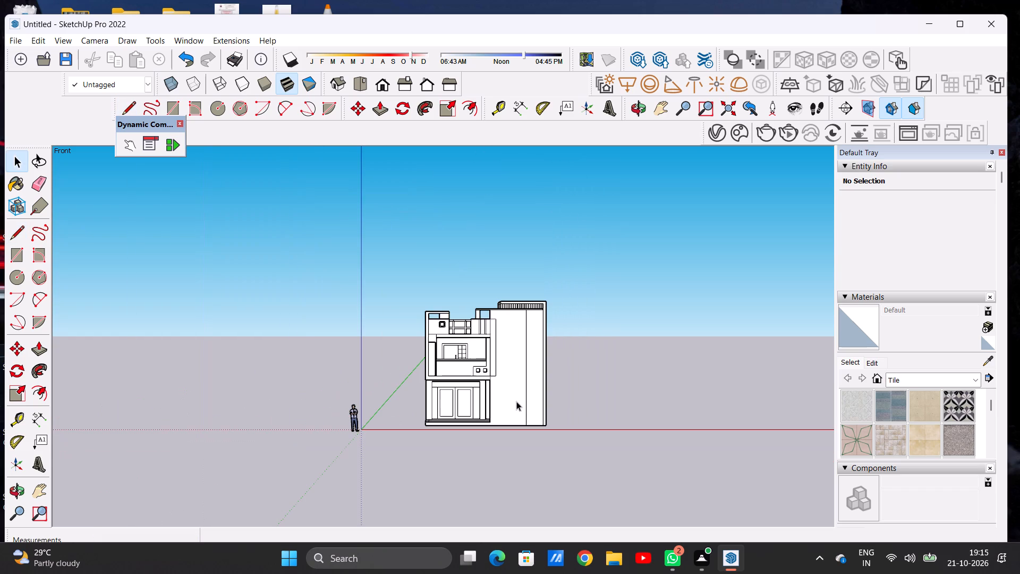
pyautogui.scroll(-3, 537, 326)
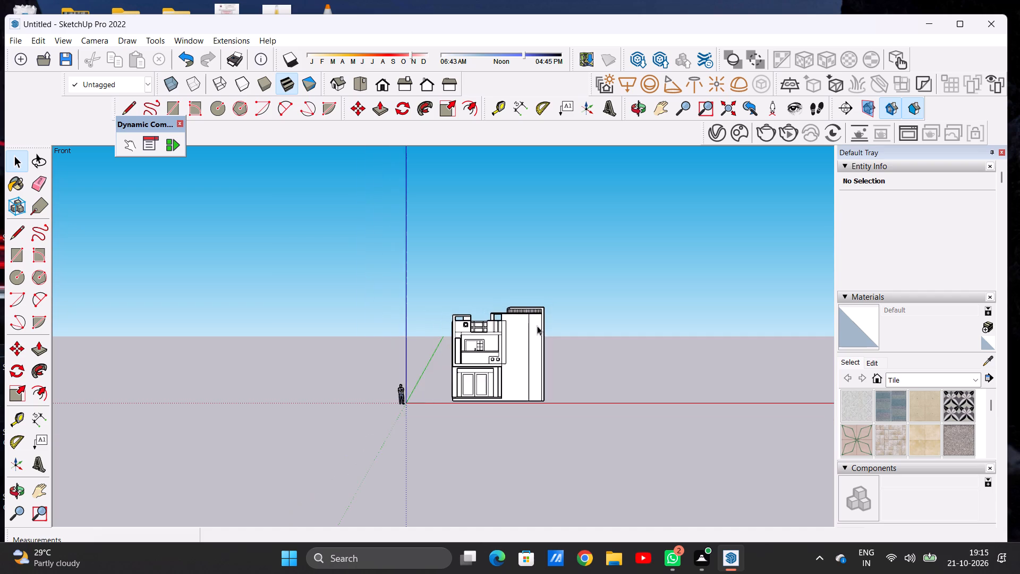
pyautogui.scroll(10, 526, 345)
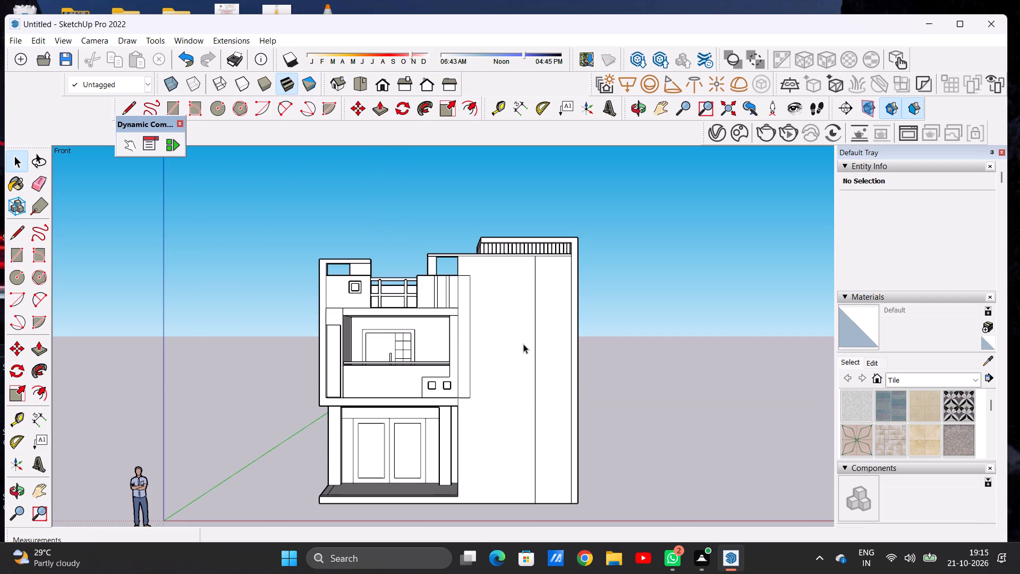
pyautogui.click(534, 483)
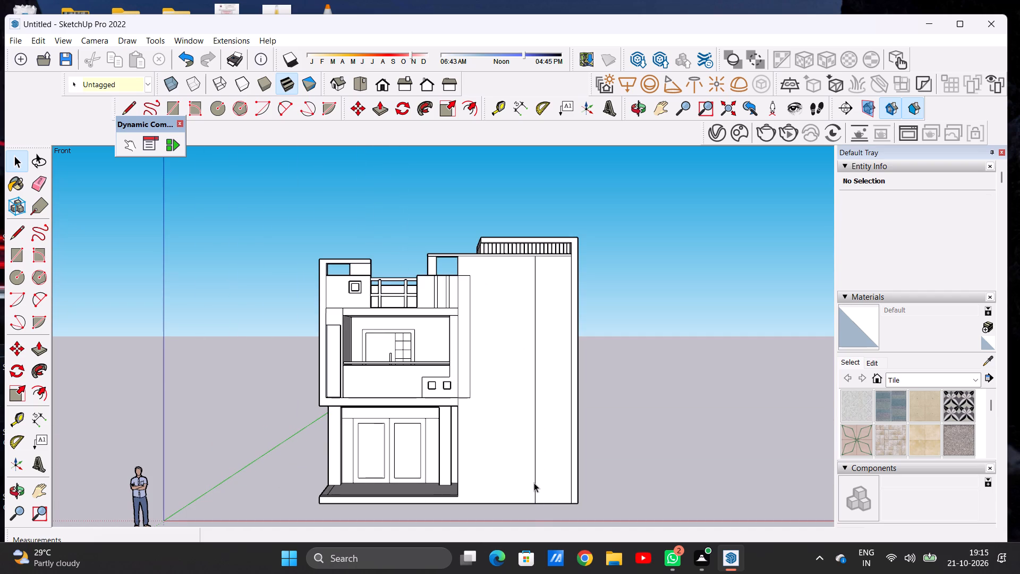
pyautogui.press('m')
pyautogui.click(534, 507)
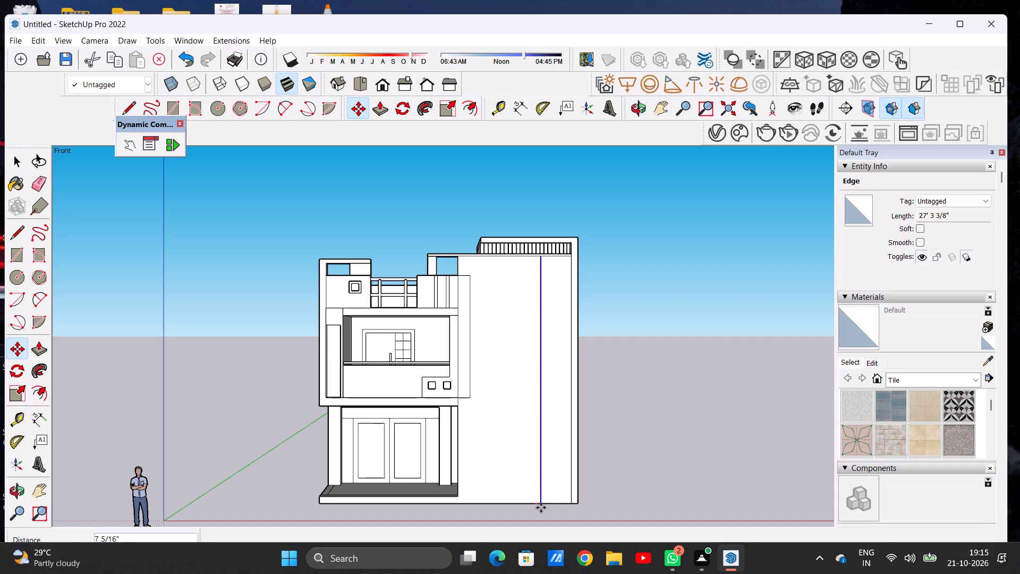
pyautogui.click(541, 508)
pyautogui.press('space')
pyautogui.click(619, 429)
# Draw a horizontal rectangle about 8' 1 3/4" by 8 15/16" on the tall wall, just below the roof slab.
pyautogui.scroll(-3, 492, 422)
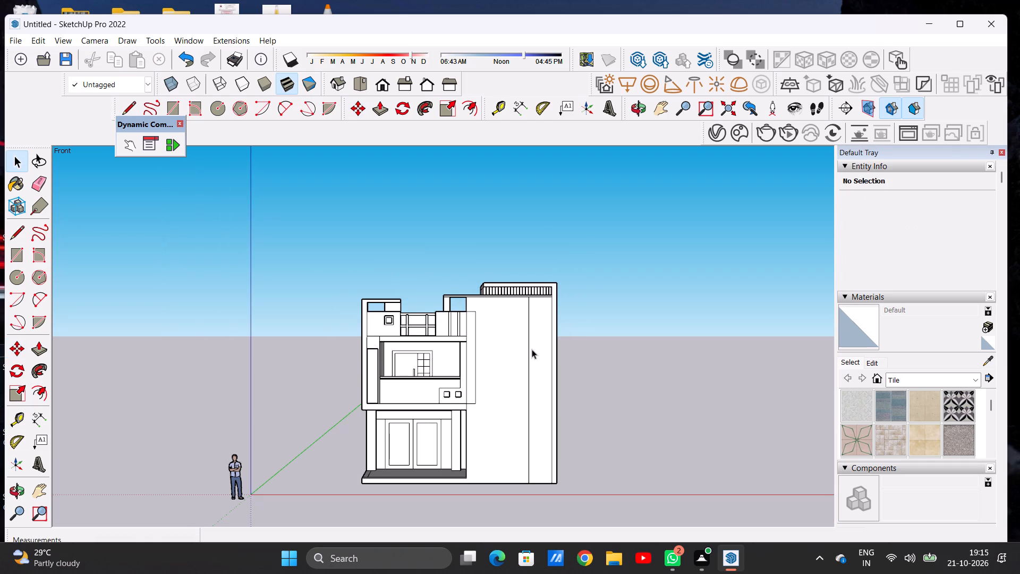
pyautogui.scroll(5, 537, 350)
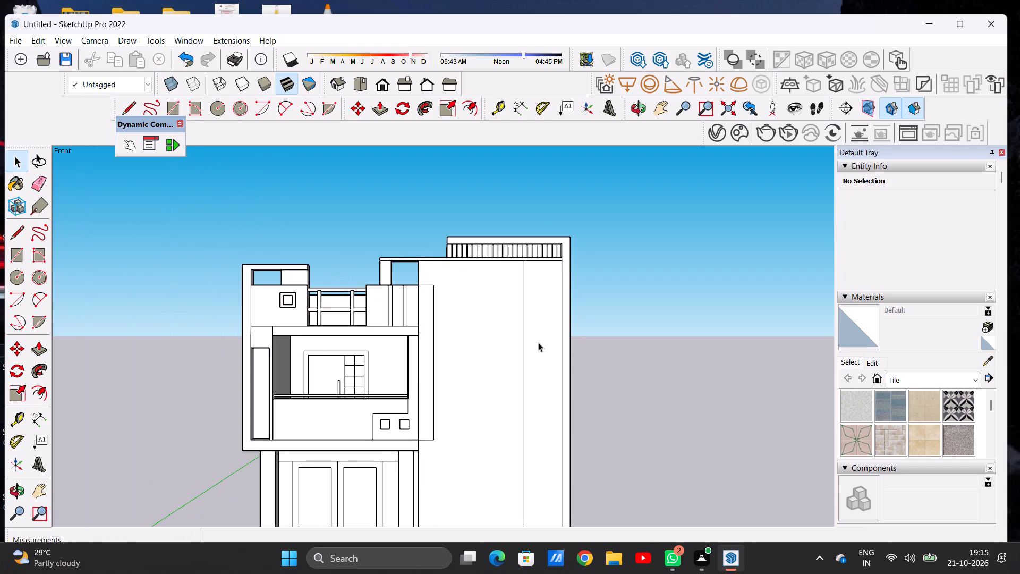
pyautogui.scroll(-5, 540, 286)
pyautogui.scroll(5, 546, 342)
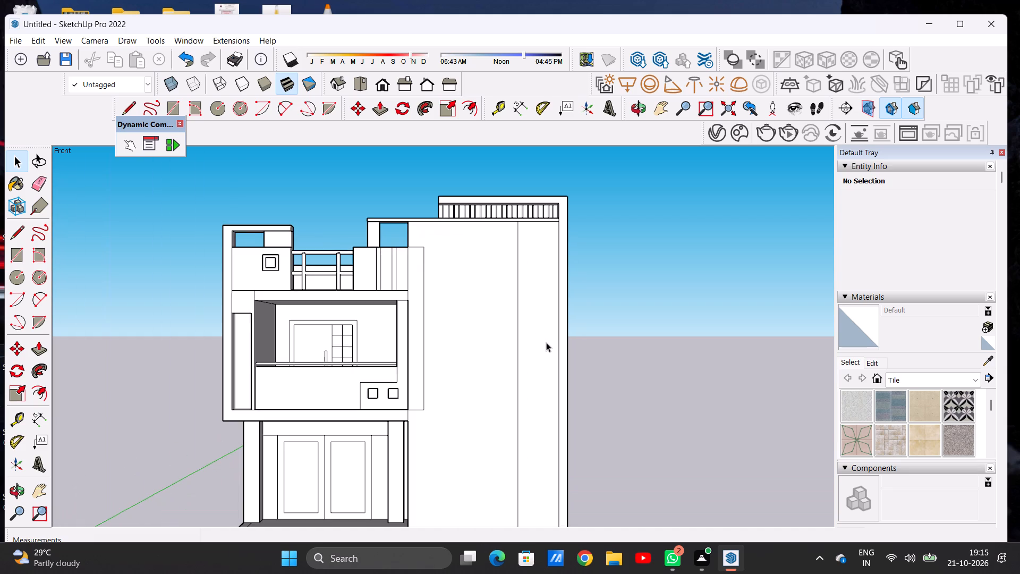
pyautogui.scroll(-5, 550, 358)
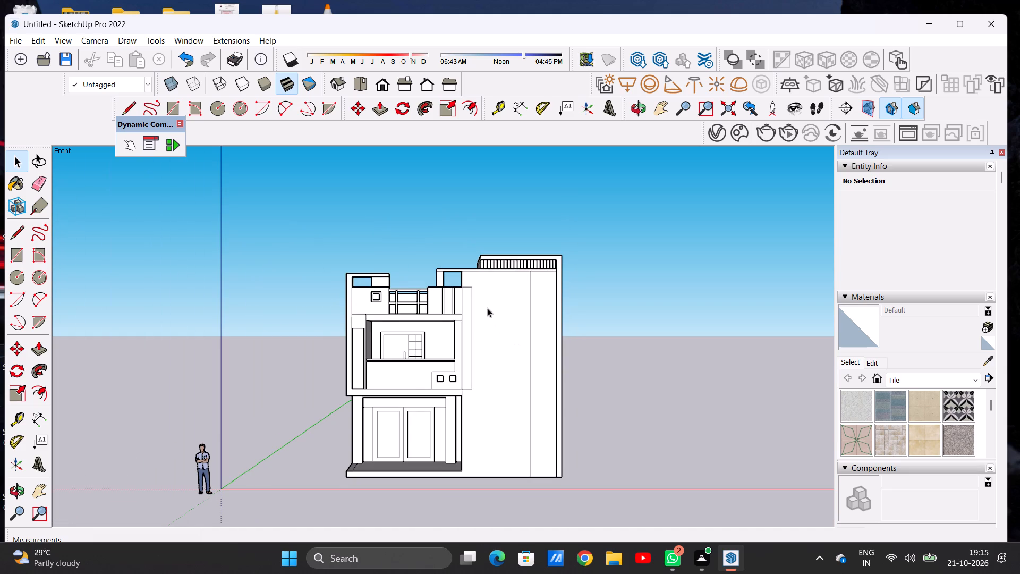
pyautogui.scroll(4, 477, 276)
pyautogui.press('r')
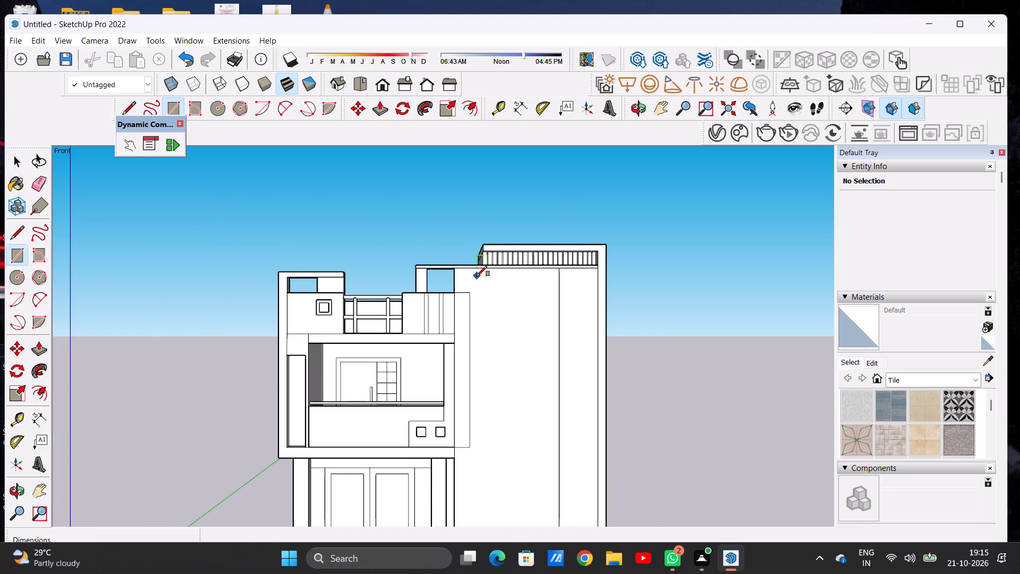
pyautogui.scroll(3, 477, 276)
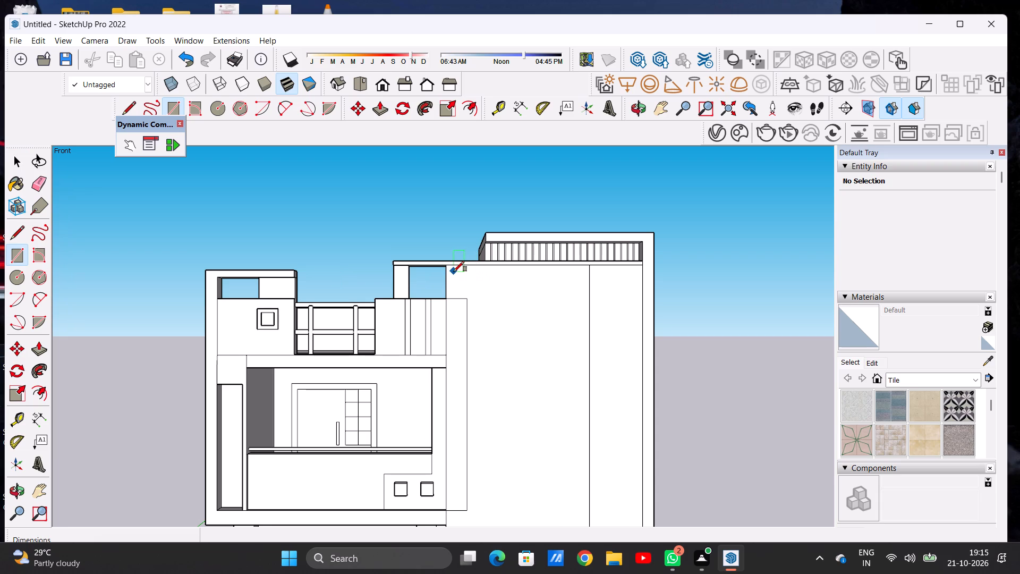
pyautogui.click(454, 272)
pyautogui.click(454, 283)
pyautogui.click(582, 283)
pyautogui.press('space')
# Copy the horizontal rectangle with its face about 11 11/16" straight down the tall wall.
pyautogui.scroll(6, 565, 285)
pyautogui.doubleClick(498, 273)
pyautogui.press('m')
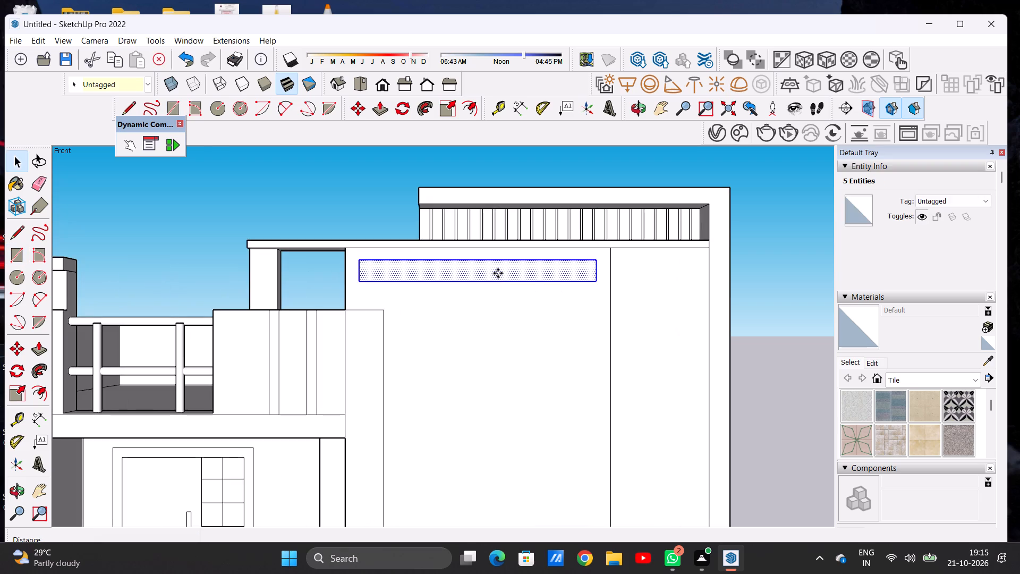
pyautogui.click(362, 285)
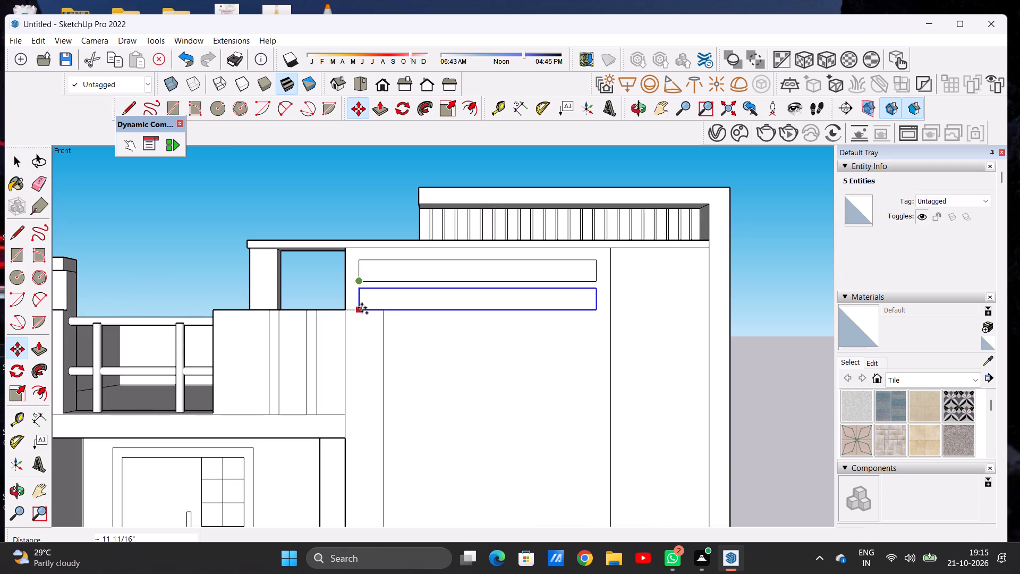
pyautogui.click(362, 309)
pyautogui.press('space')
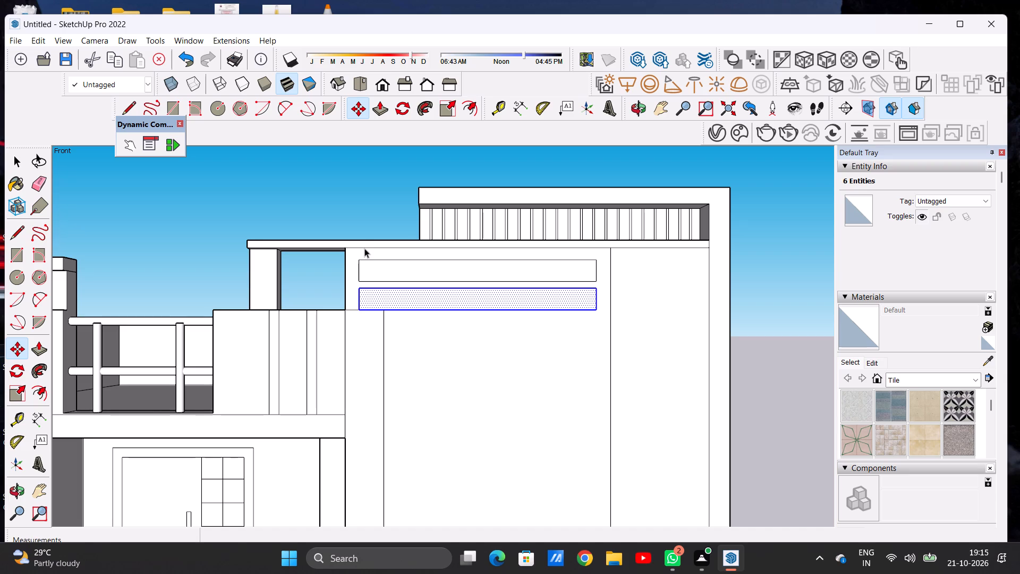
pyautogui.click(363, 227)
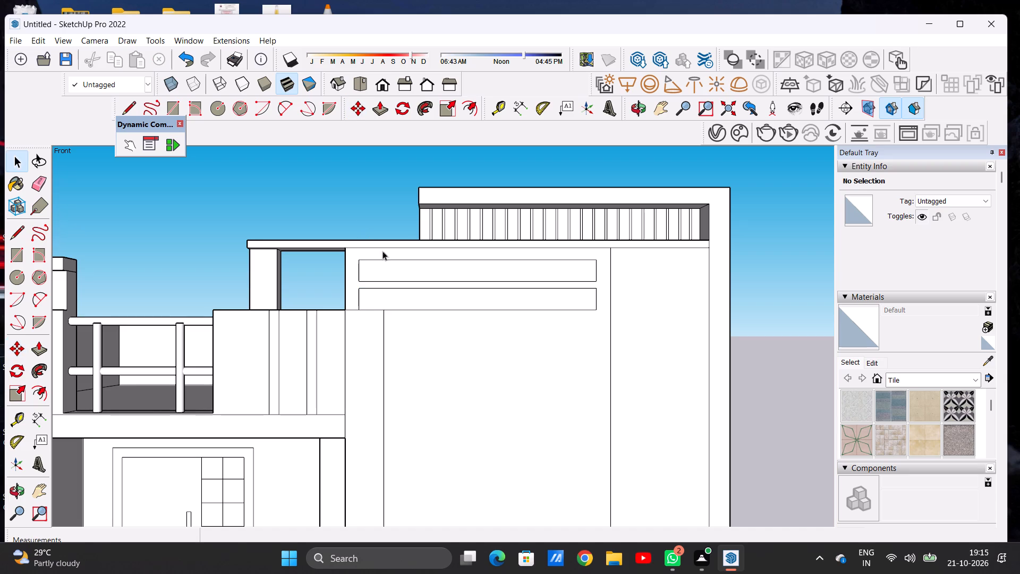
# Lower the narrow vertical strip's top edge with a line about 1' 3 15/16" long, erasing the old top edge and leftover side piece.
pyautogui.scroll(-3, 384, 243)
pyautogui.scroll(7, 390, 293)
pyautogui.scroll(-7, 380, 273)
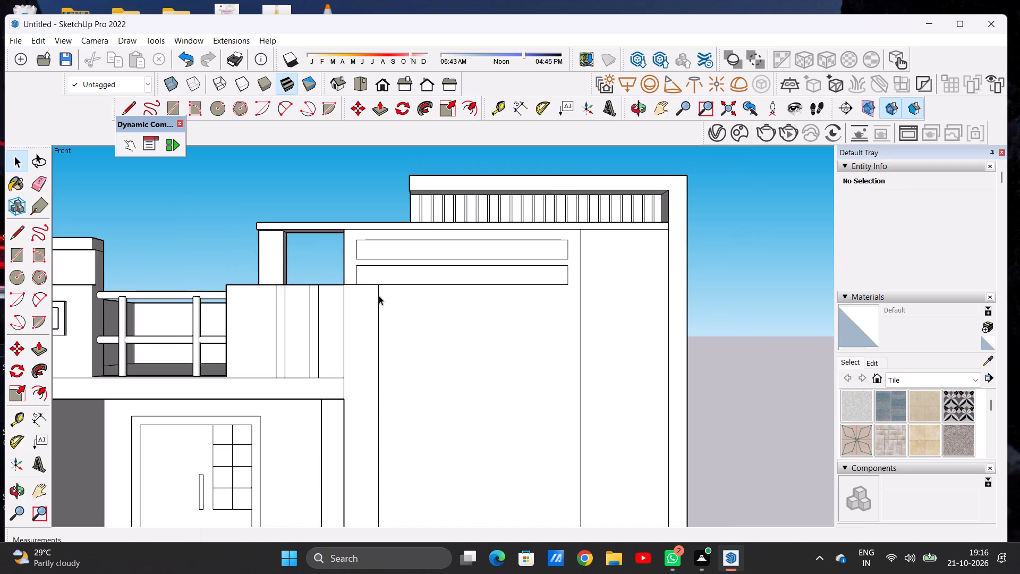
pyautogui.scroll(9, 379, 297)
pyautogui.press('l')
pyautogui.click(380, 276)
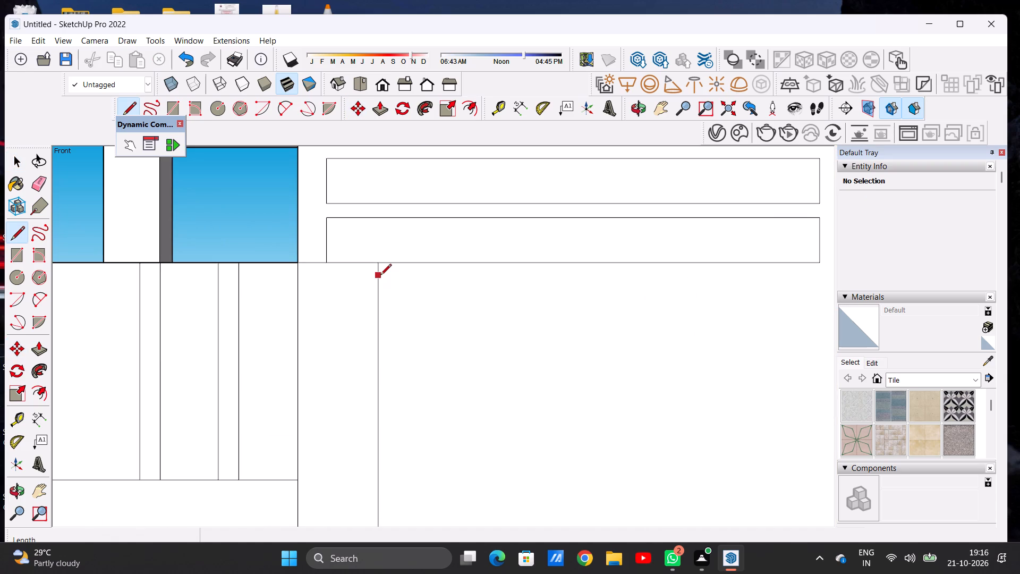
pyautogui.click(297, 274)
pyautogui.press('space')
pyautogui.write('E')
pyautogui.moveTo(310, 258); pyautogui.dragTo(314, 264)
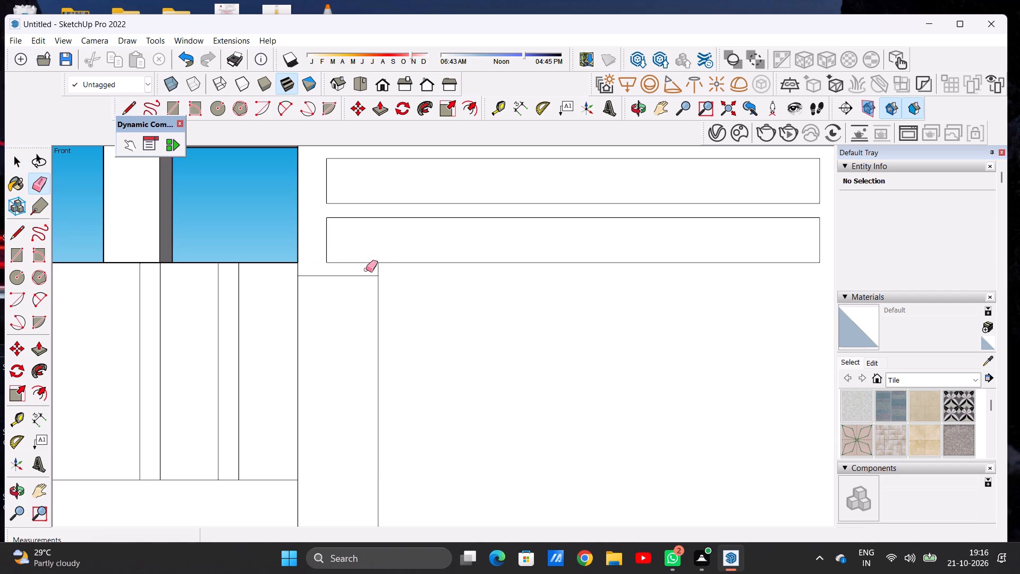
pyautogui.click(379, 268)
pyautogui.press('space')
# Halve the lower rectangle with a vertical line at its midpoint and erase the edges of the half towards the outer corner.
pyautogui.scroll(-7, 380, 288)
pyautogui.scroll(1, 380, 288)
pyautogui.scroll(-4, 380, 288)
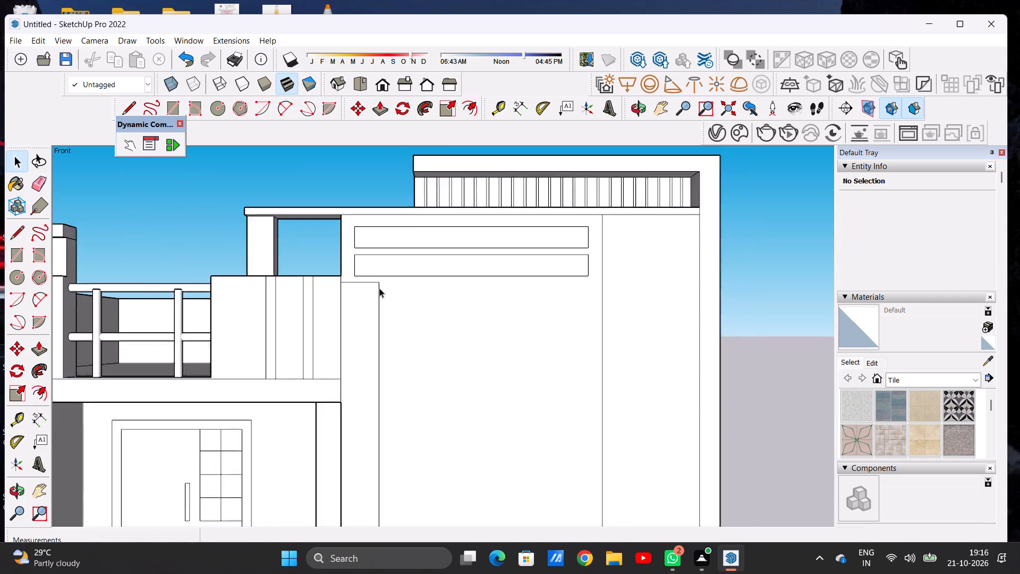
pyautogui.scroll(-1, 379, 288)
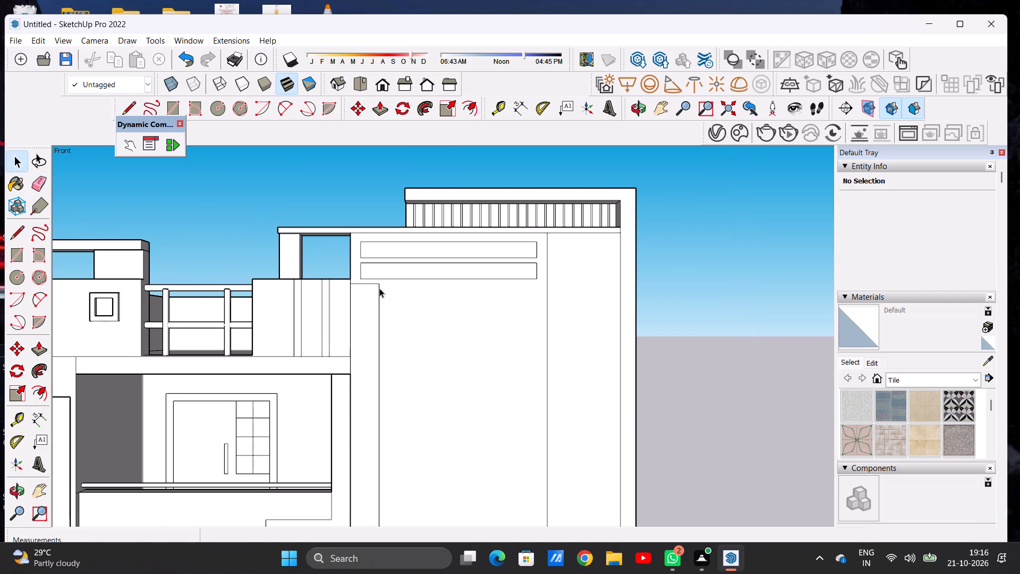
pyautogui.scroll(-5, 379, 288)
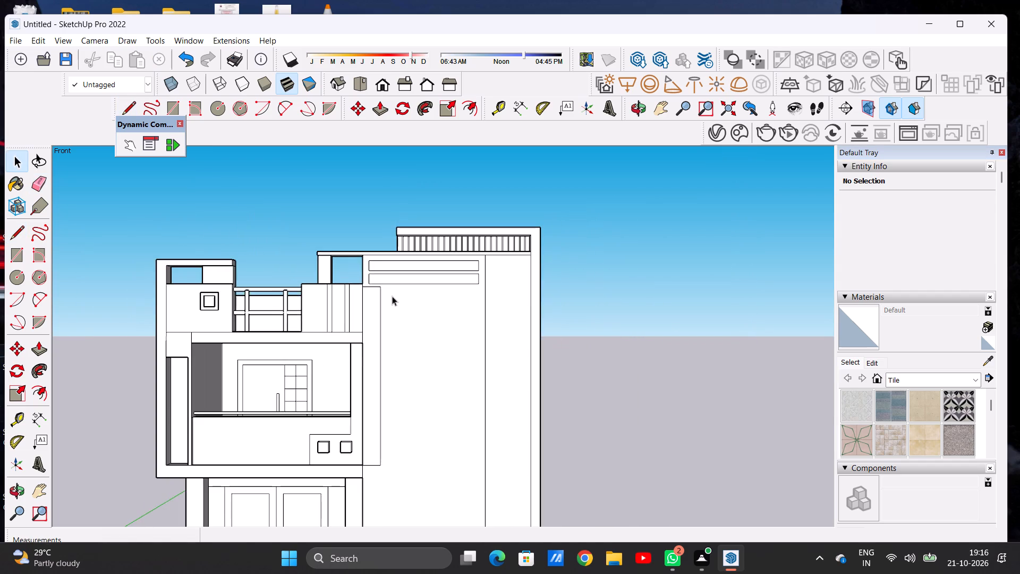
pyautogui.scroll(5, 393, 275)
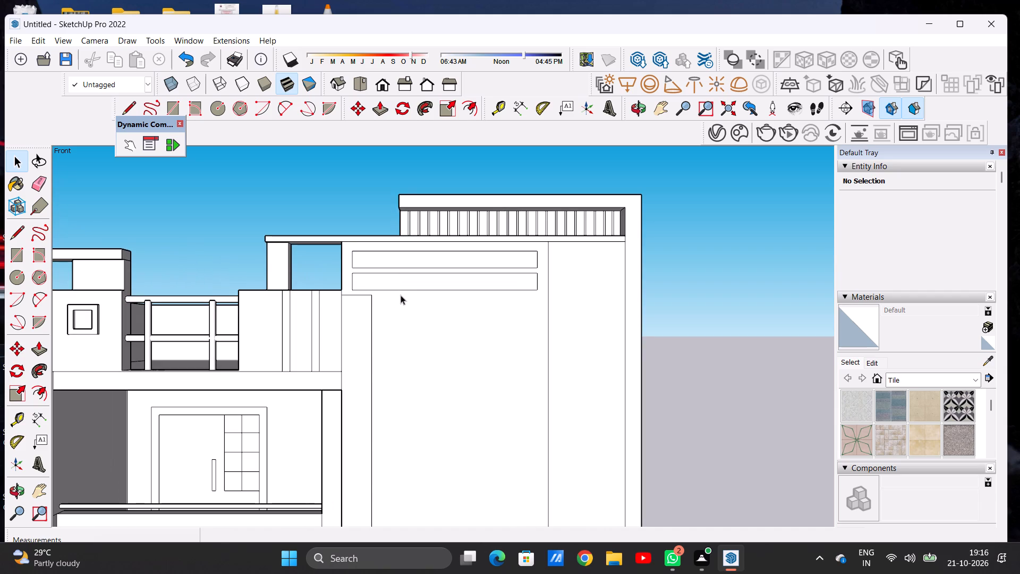
pyautogui.press('l')
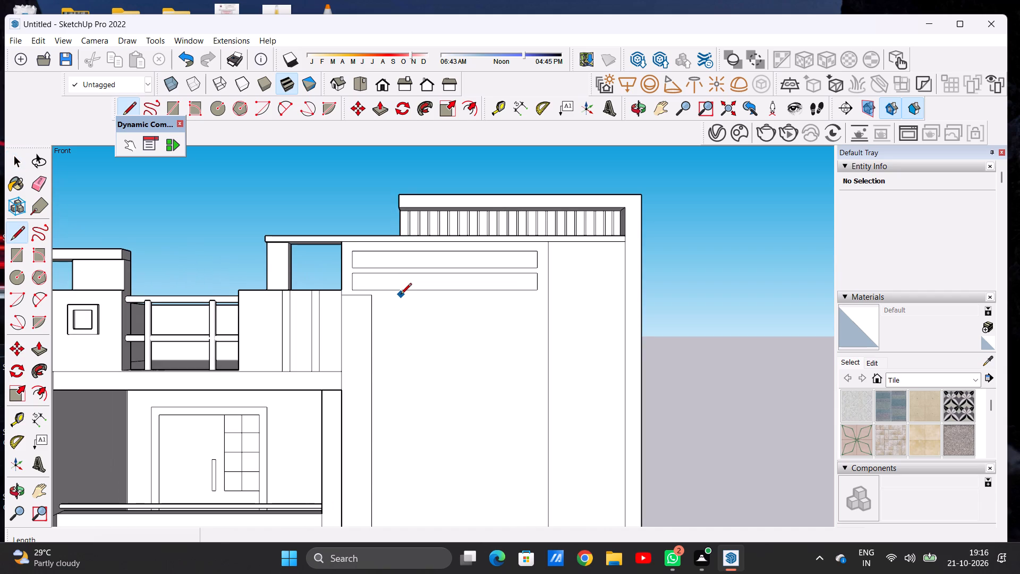
pyautogui.click(446, 274)
pyautogui.click(442, 292)
pyautogui.press('space')
pyautogui.write('E')
pyautogui.moveTo(523, 275); pyautogui.dragTo(529, 292)
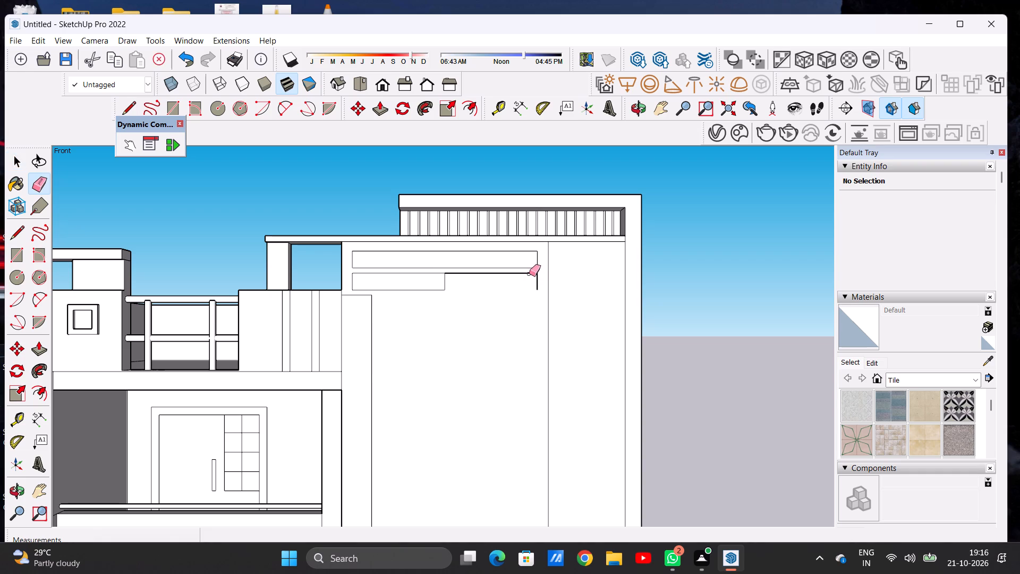
pyautogui.moveTo(529, 273); pyautogui.dragTo(537, 281)
pyautogui.press('space')
# Extend the shortened lower rectangle with an adjoining 8 15/16" by 8 15/16" square and erase the edge between them.
pyautogui.scroll(-6, 478, 328)
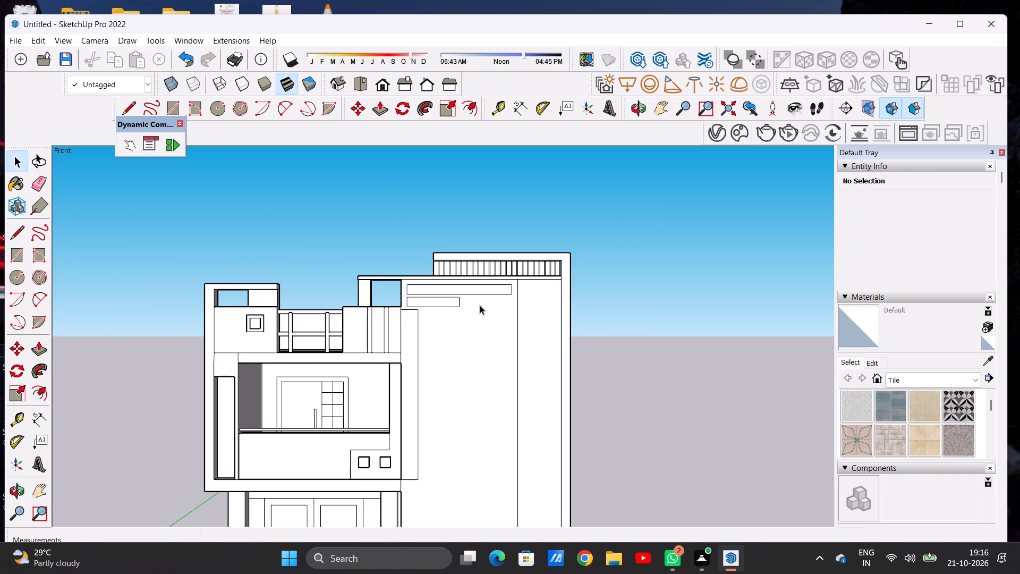
pyautogui.scroll(10, 476, 300)
pyautogui.press('r')
pyautogui.scroll(2, 474, 307)
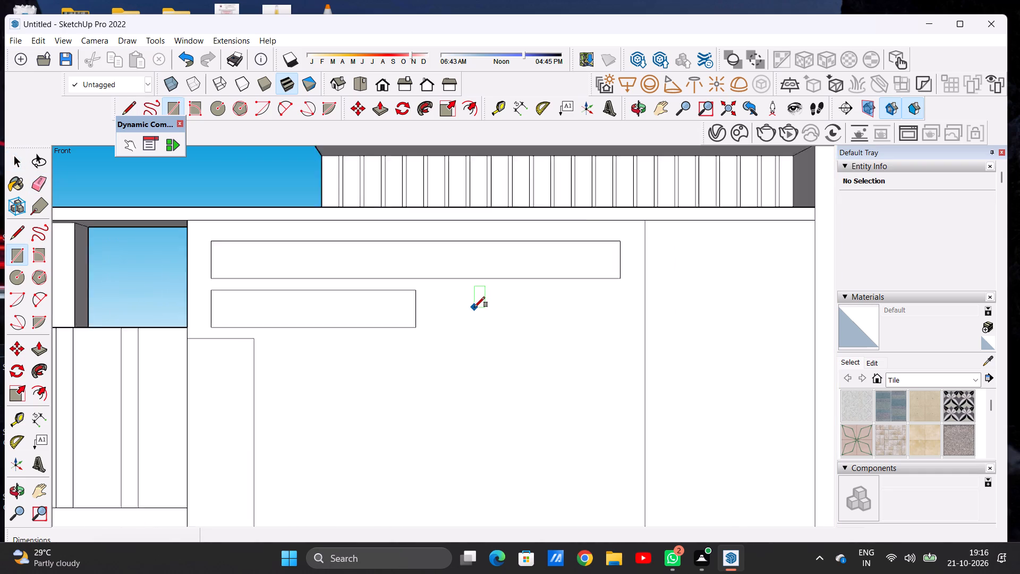
pyautogui.scroll(2, 474, 307)
pyautogui.click(410, 292)
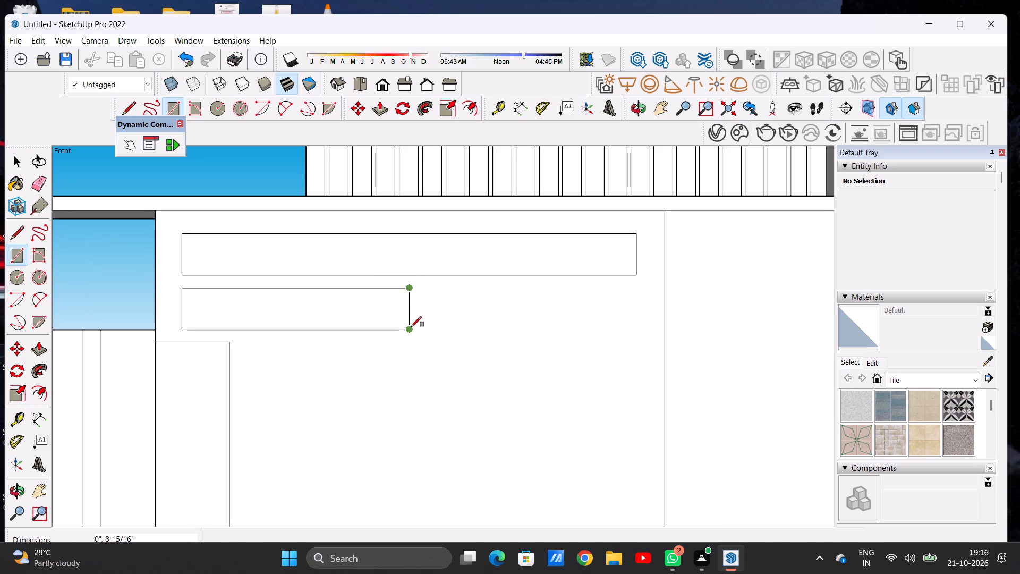
pyautogui.click(411, 327)
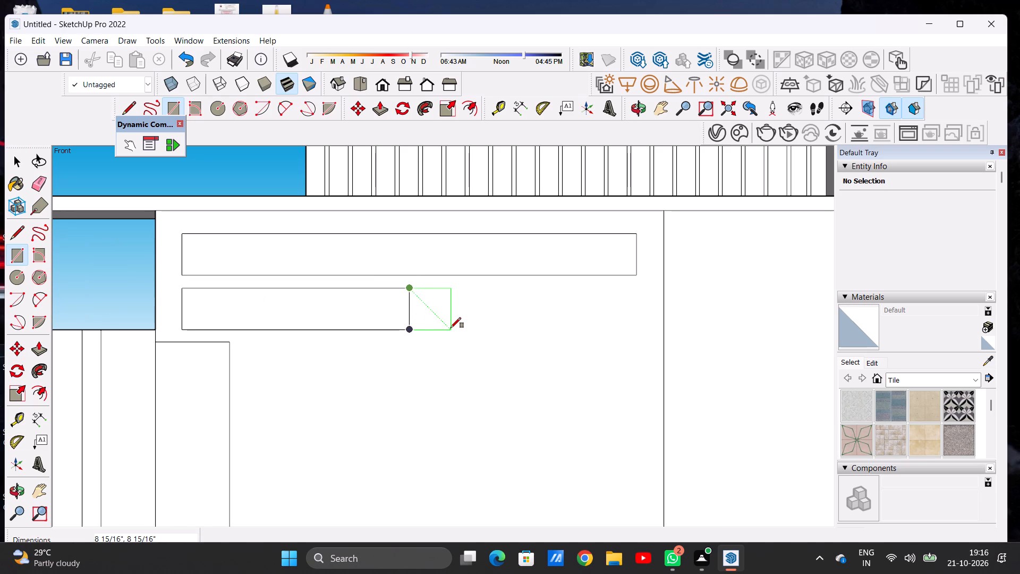
pyautogui.click(450, 328)
pyautogui.press('space')
pyautogui.write('E')
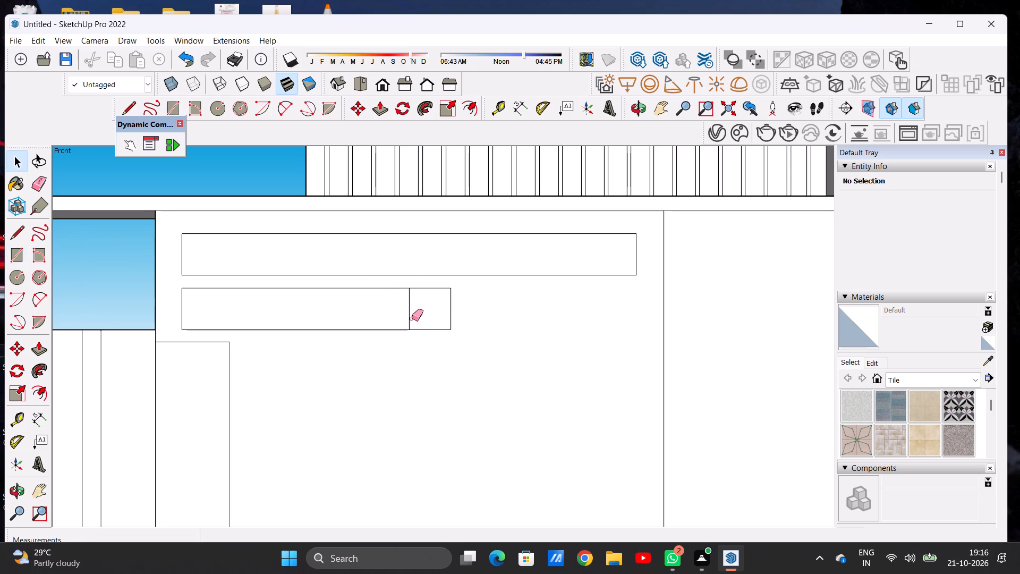
pyautogui.moveTo(409, 316); pyautogui.dragTo(399, 315)
pyautogui.press('space')
# Examine the whole house front with the tall wall's new panels, using the standard Front view and a slight orbit.
pyautogui.scroll(-1, 408, 327)
pyautogui.scroll(1, 409, 328)
pyautogui.scroll(-11, 409, 328)
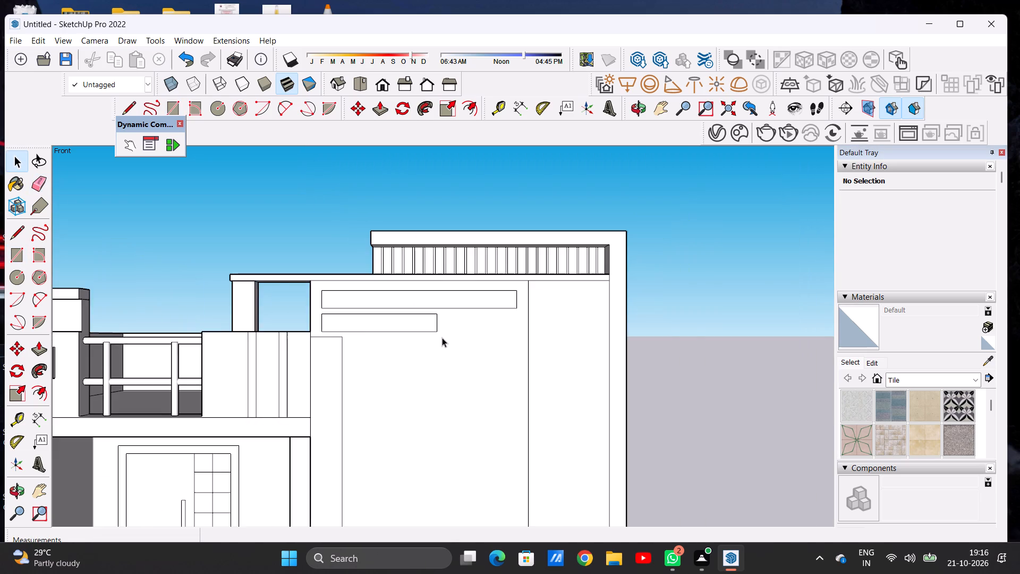
pyautogui.scroll(-10, 442, 337)
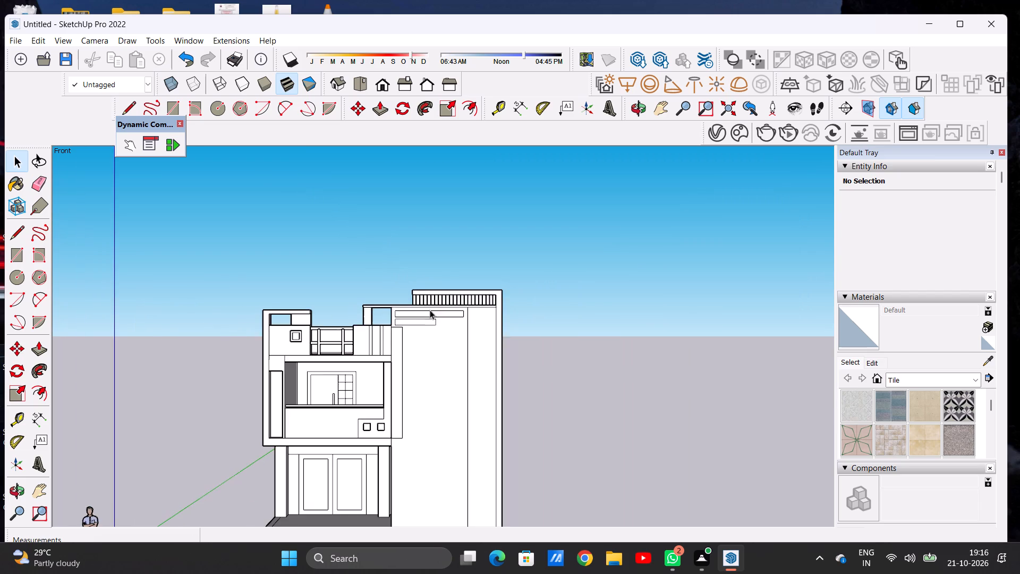
pyautogui.scroll(-6, 414, 307)
pyautogui.scroll(7, 429, 381)
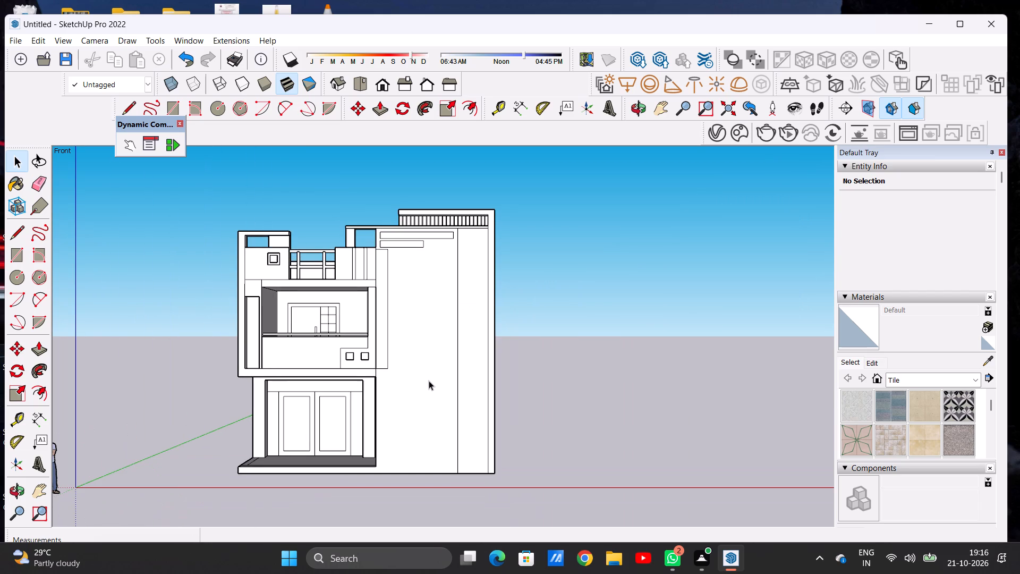
pyautogui.scroll(-2, 430, 382)
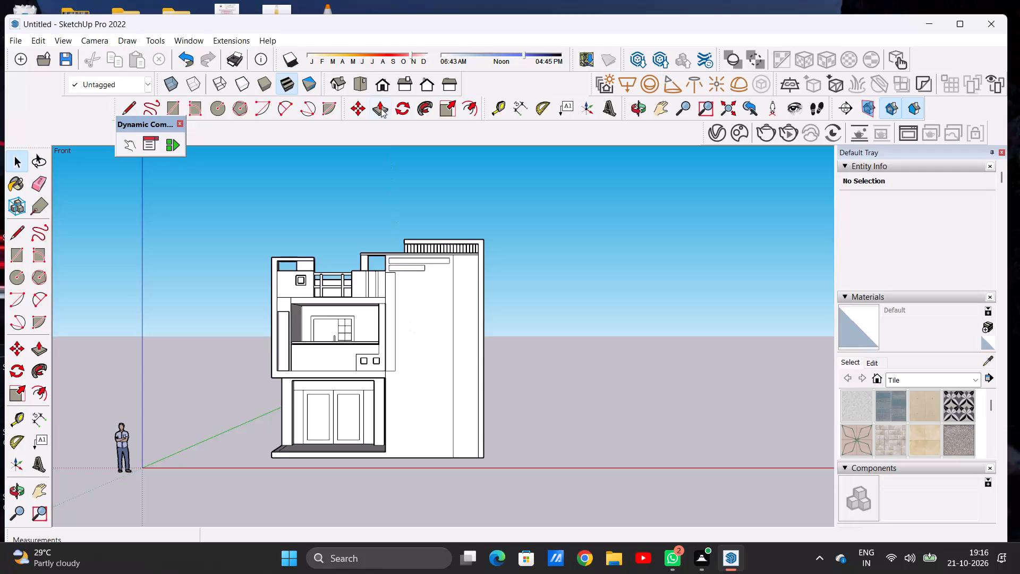
pyautogui.click(381, 84)
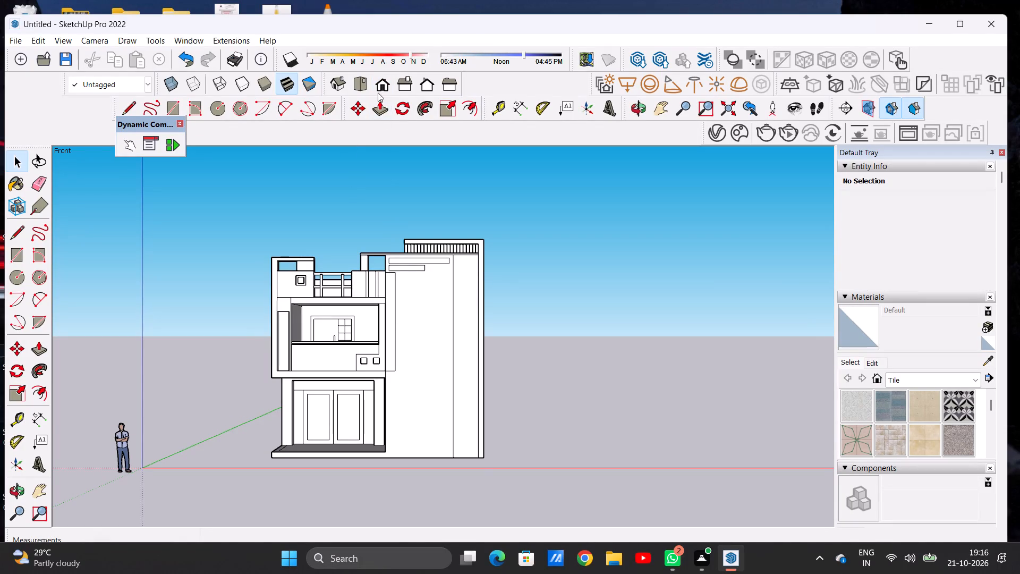
pyautogui.click(381, 87)
pyautogui.scroll(-5, 409, 375)
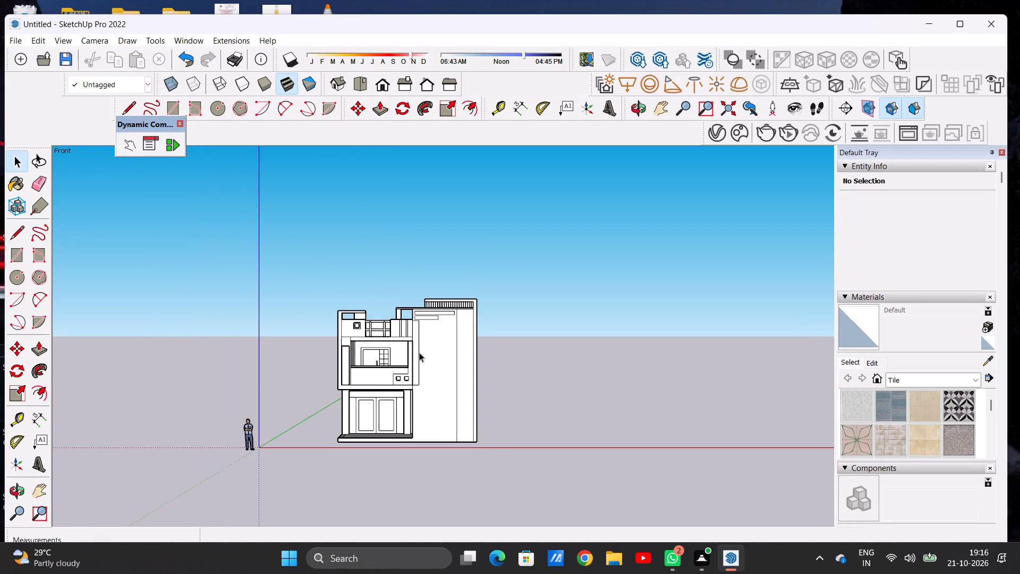
pyautogui.scroll(7, 419, 352)
pyautogui.scroll(-2, 417, 365)
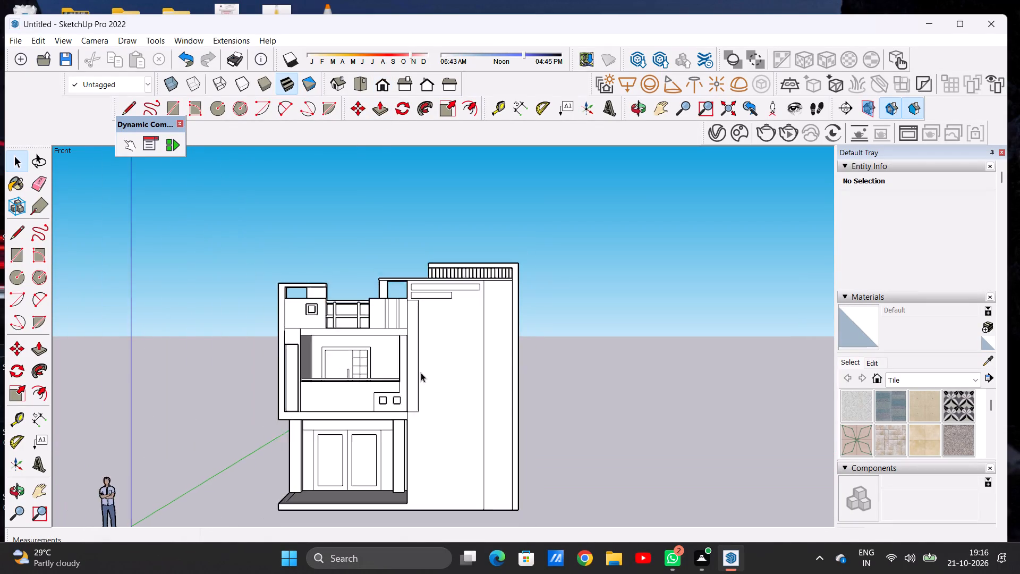
pyautogui.scroll(-2, 421, 373)
pyautogui.moveTo(460, 408); pyautogui.dragTo(475, 419, button='middle')
pyautogui.moveTo(475, 419); pyautogui.dragTo(472, 408, button='middle')
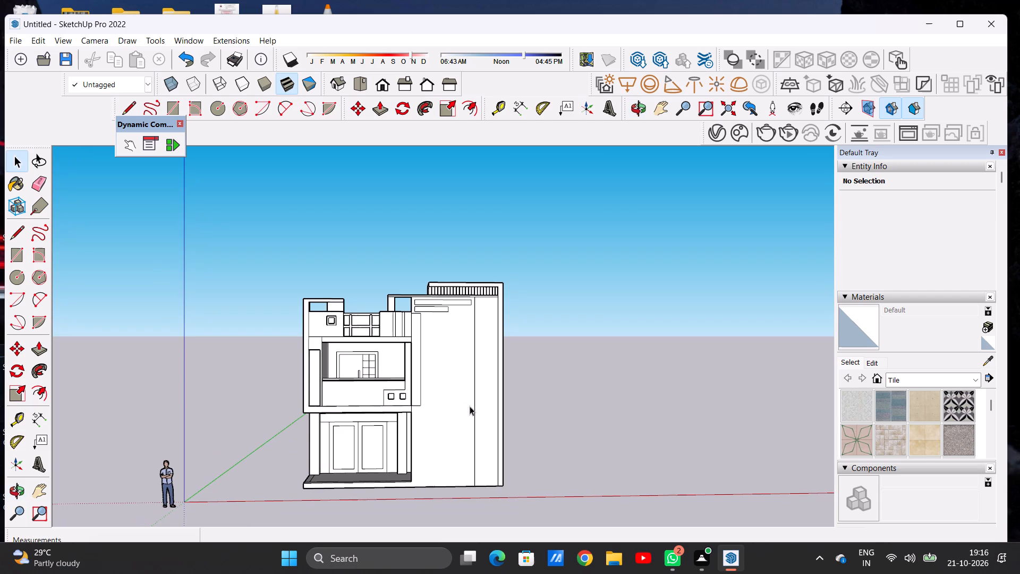
# Draw a rectangle about 2' 6 13/16" by 2' 2 1/16" on the upper part of the tall wall's narrow outer strip.
pyautogui.scroll(6, 491, 348)
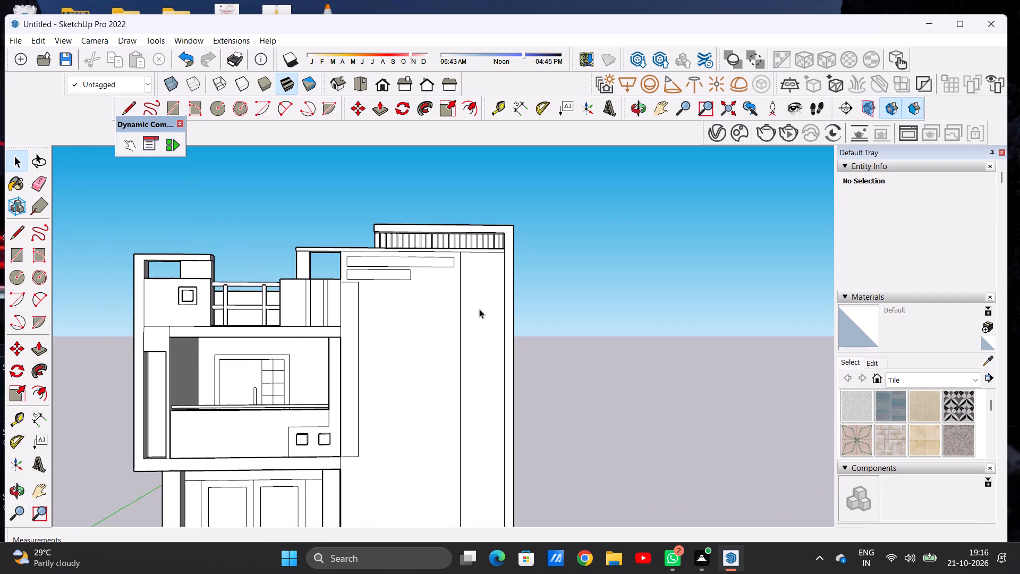
pyautogui.press('r')
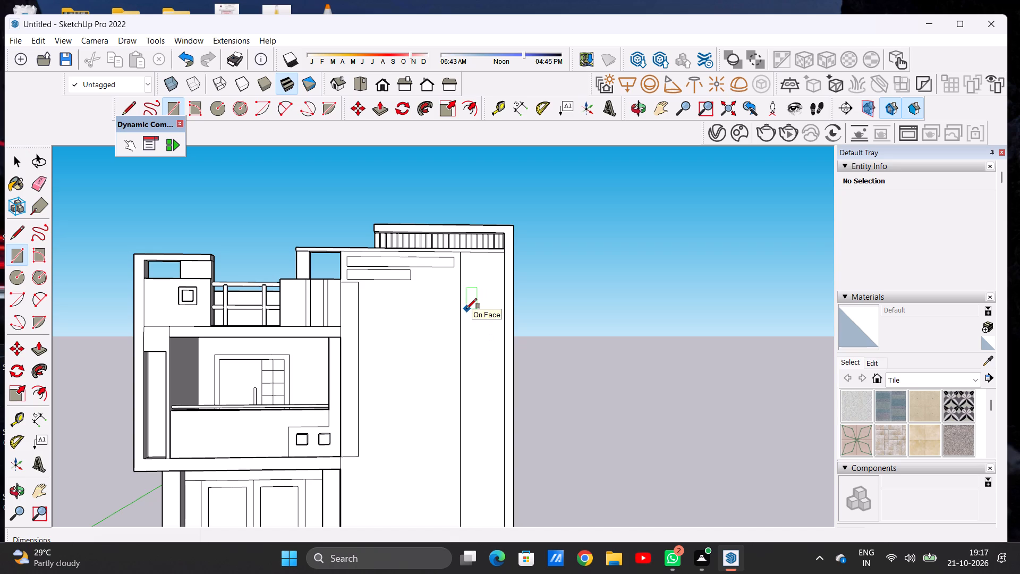
pyautogui.click(466, 309)
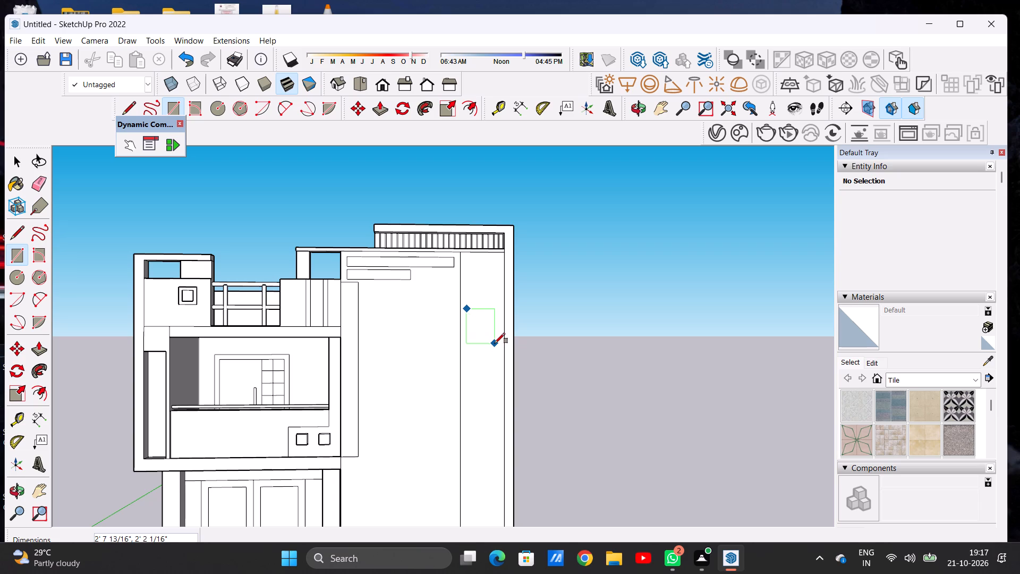
pyautogui.click(495, 342)
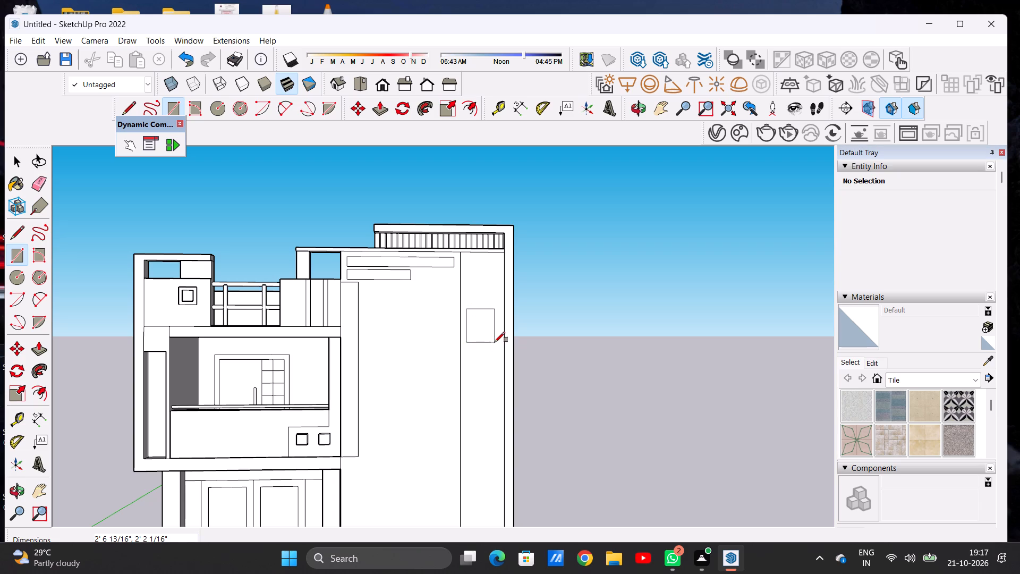
pyautogui.press('space')
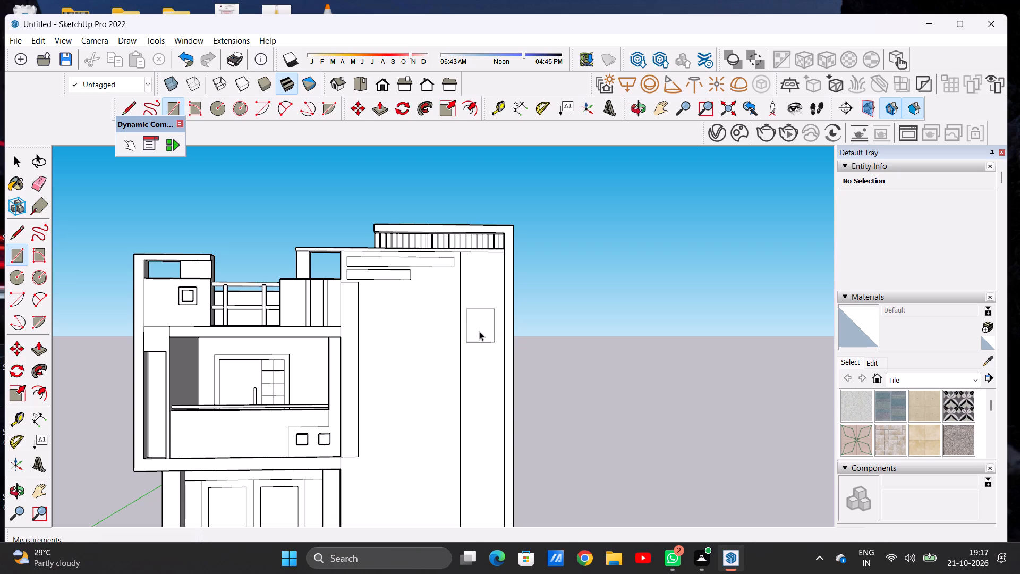
# Copy the rectangle straight down the strip twice, about 5' 11 15/16" and then 6' 6 1/2" apart.
pyautogui.doubleClick(479, 331)
pyautogui.press('m')
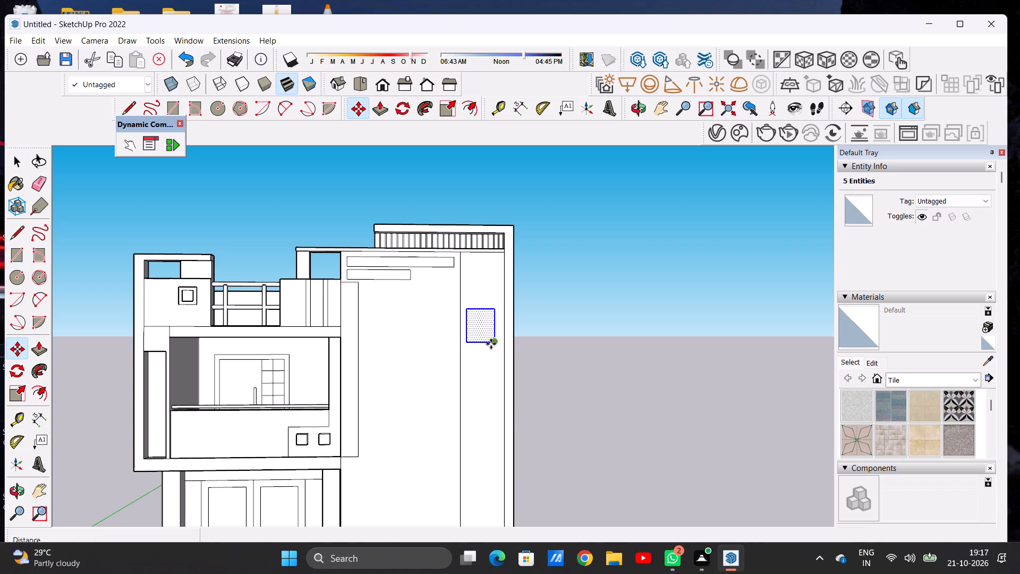
pyautogui.click(491, 344)
pyautogui.scroll(-14, 490, 353)
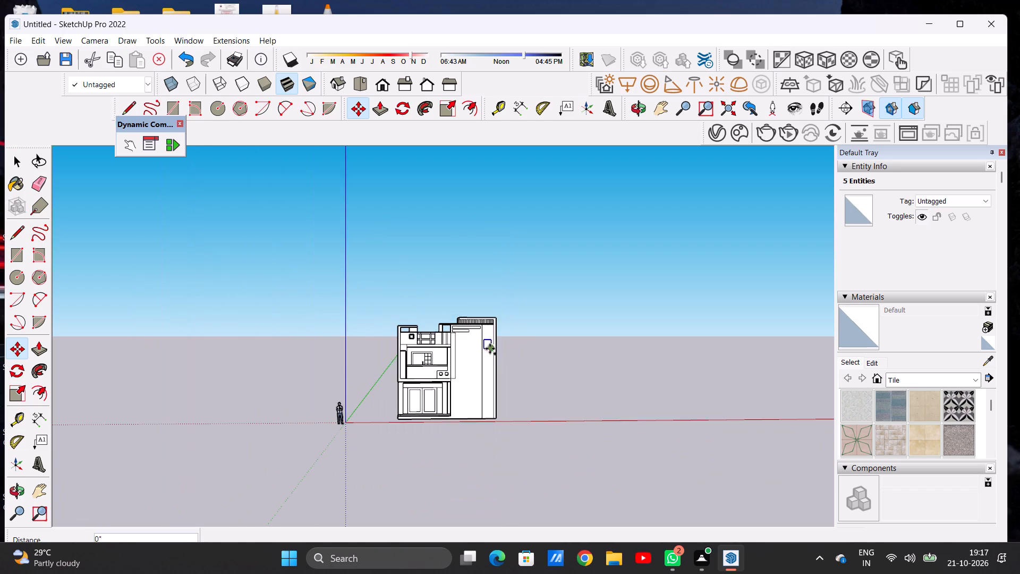
pyautogui.scroll(11, 490, 381)
pyautogui.click(494, 344)
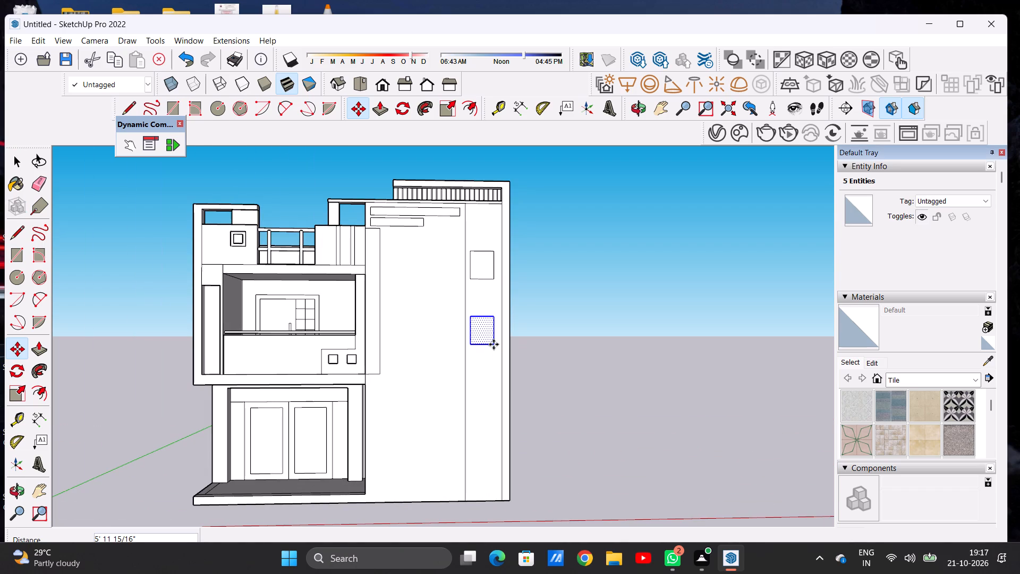
pyautogui.click(494, 344)
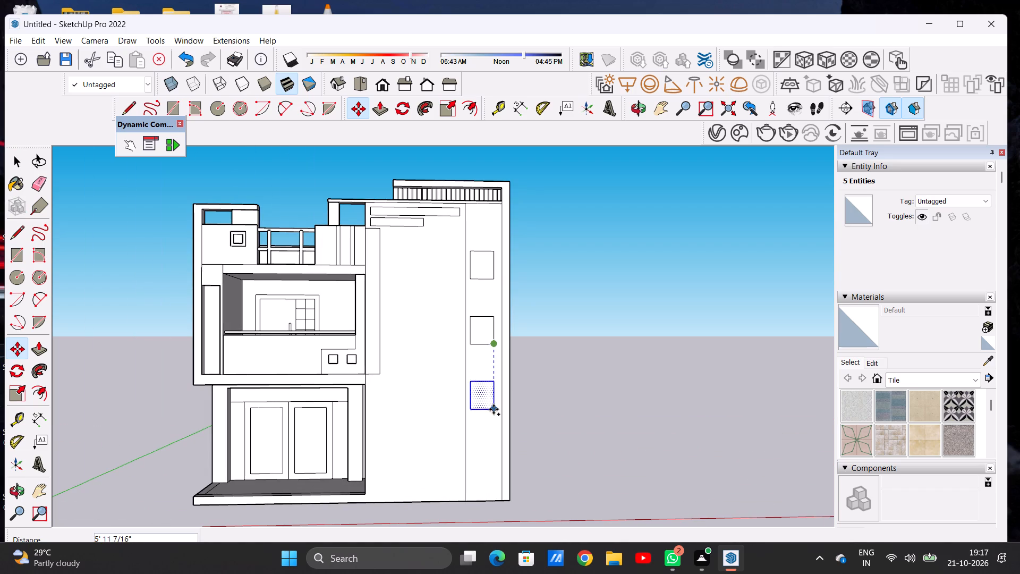
pyautogui.click(494, 416)
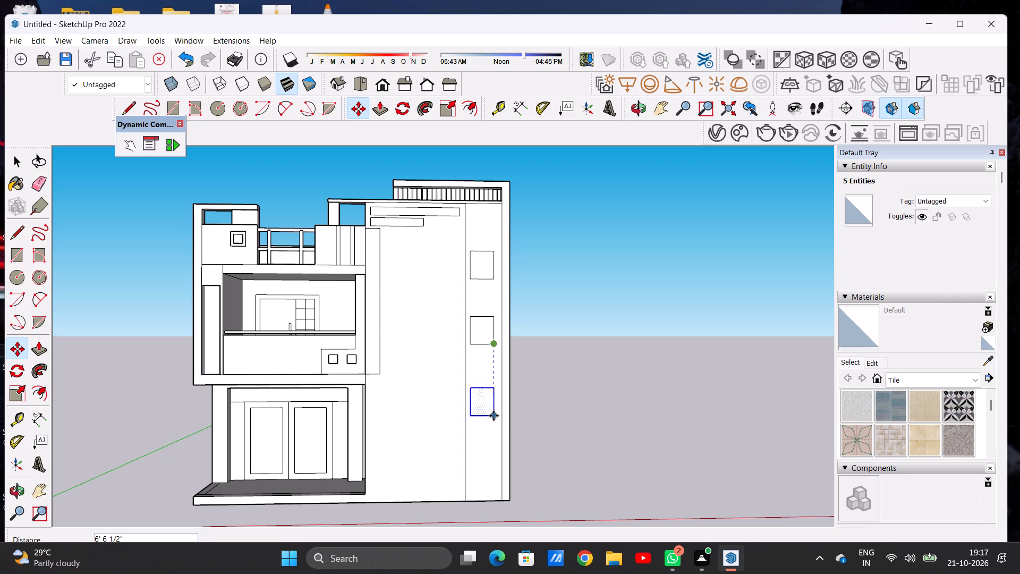
pyautogui.press('space')
pyautogui.click(539, 372)
# Draw a line about 3' 9" up from the top rectangle's upper edge, then about 2' 1 3/16" across to the strip's outer line.
pyautogui.scroll(-5, 415, 392)
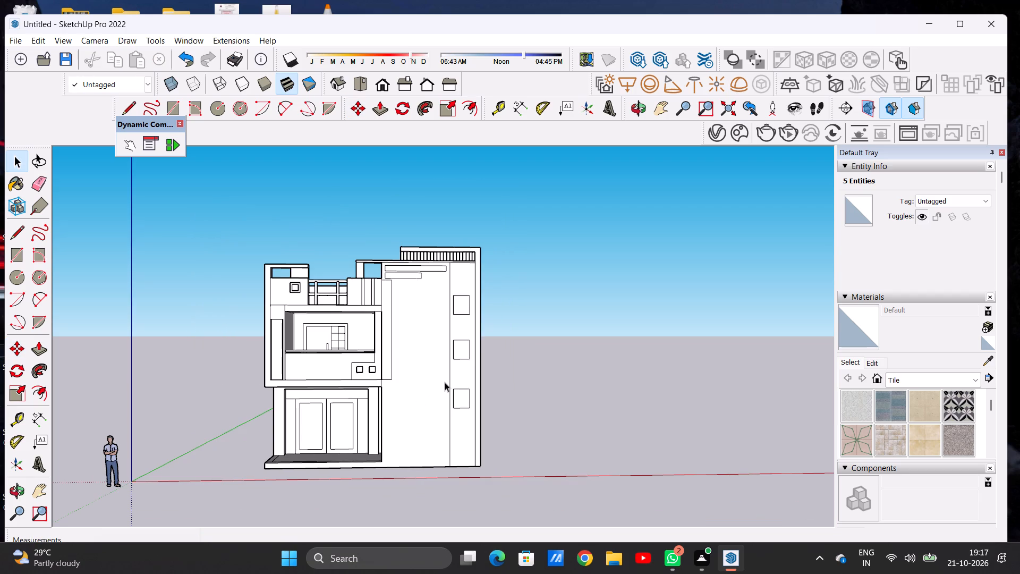
pyautogui.scroll(-2, 451, 375)
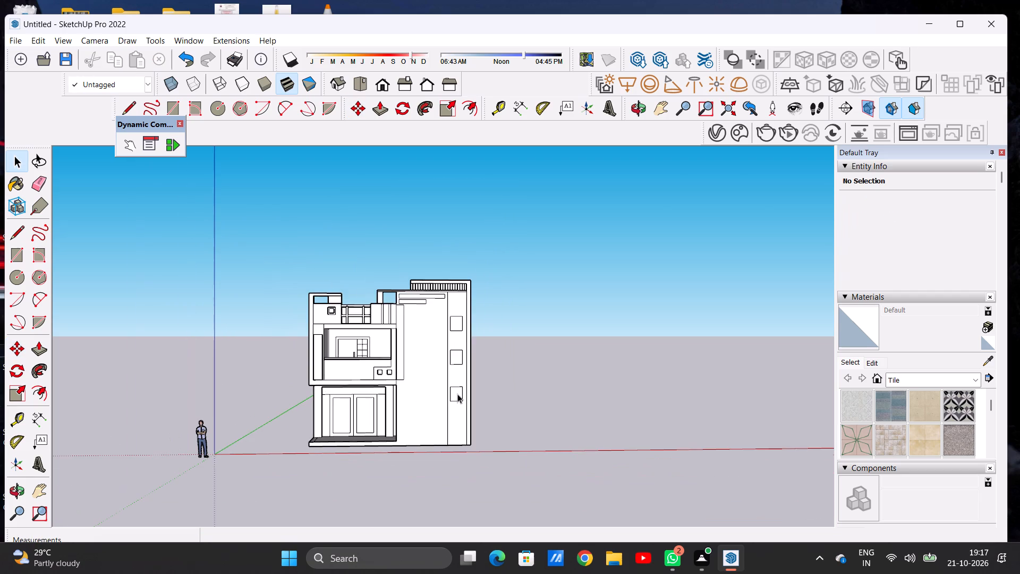
pyautogui.scroll(7, 457, 394)
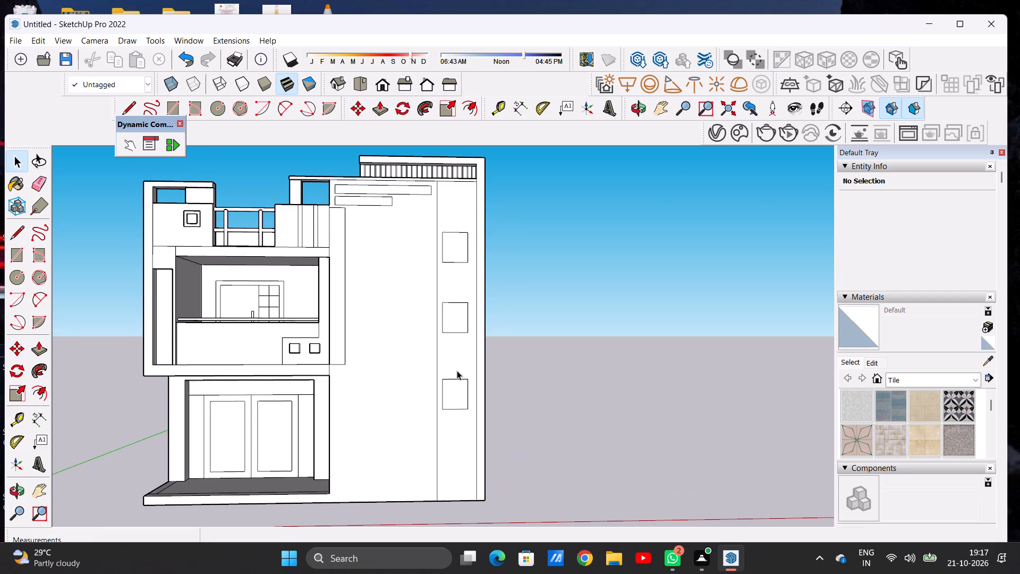
pyautogui.scroll(-3, 454, 349)
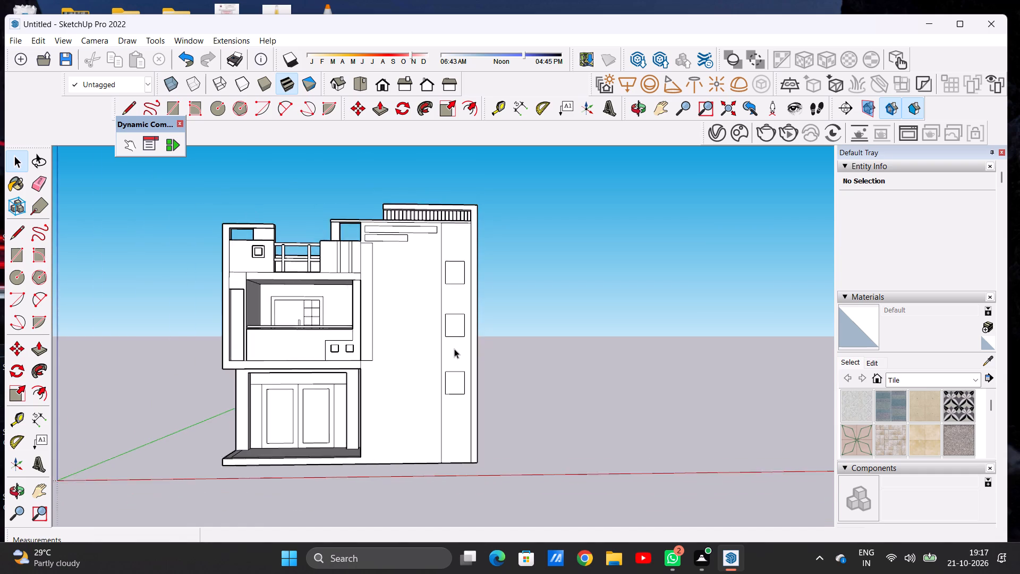
pyautogui.scroll(-2, 454, 349)
pyautogui.scroll(6, 452, 263)
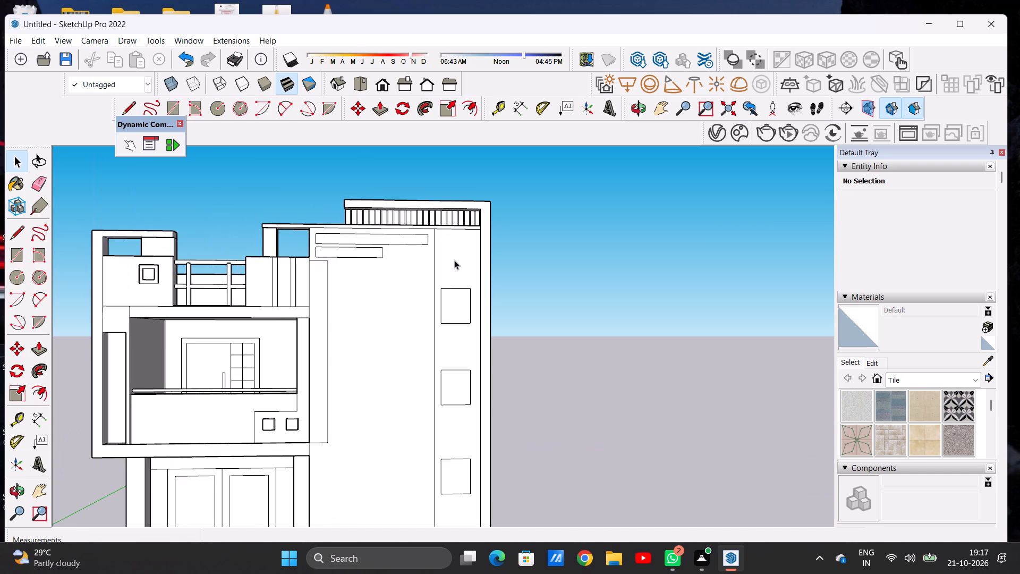
pyautogui.press('l')
pyautogui.scroll(2, 456, 295)
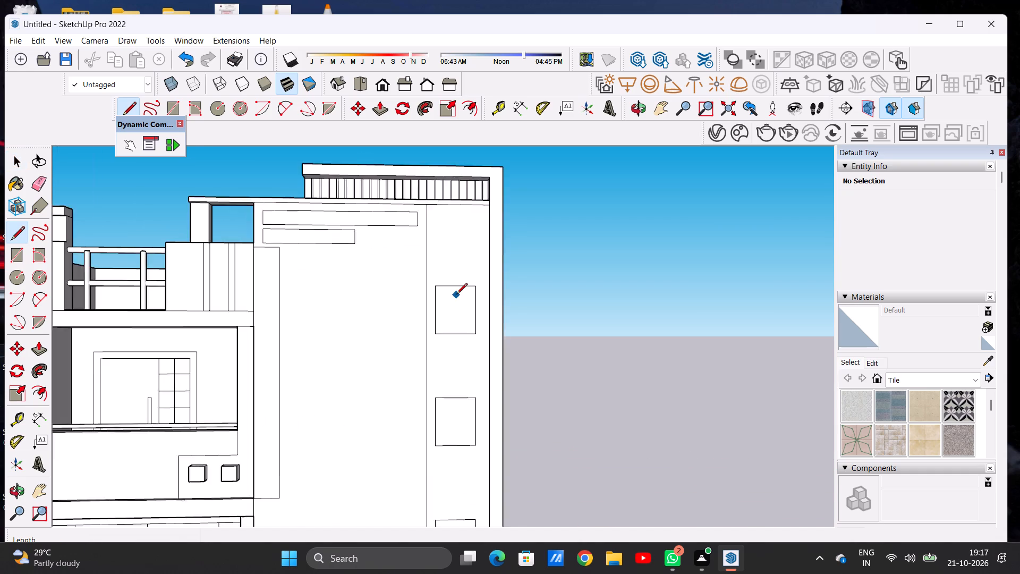
pyautogui.scroll(7, 456, 295)
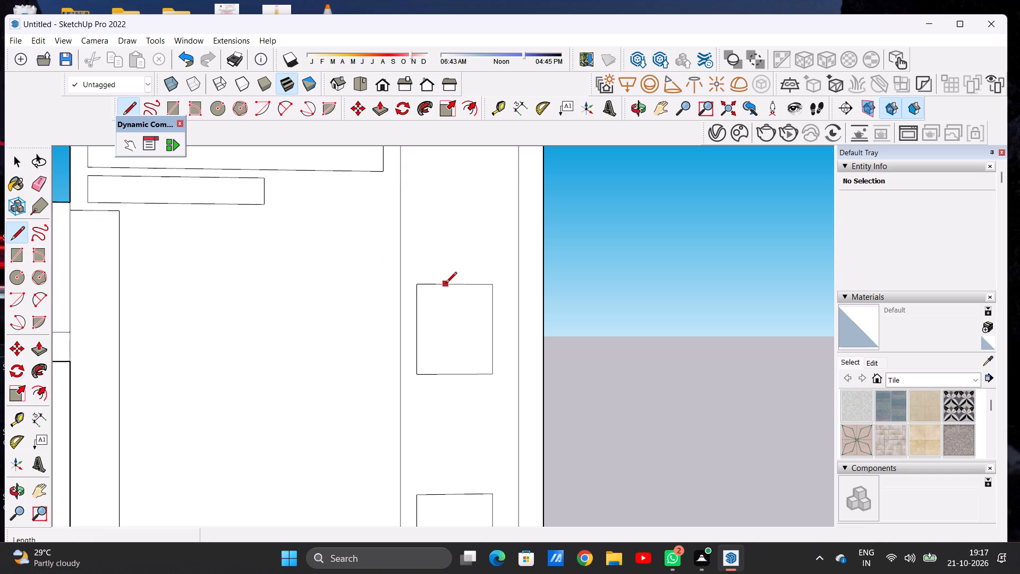
pyautogui.click(446, 284)
pyautogui.scroll(-10, 449, 250)
pyautogui.scroll(4, 452, 215)
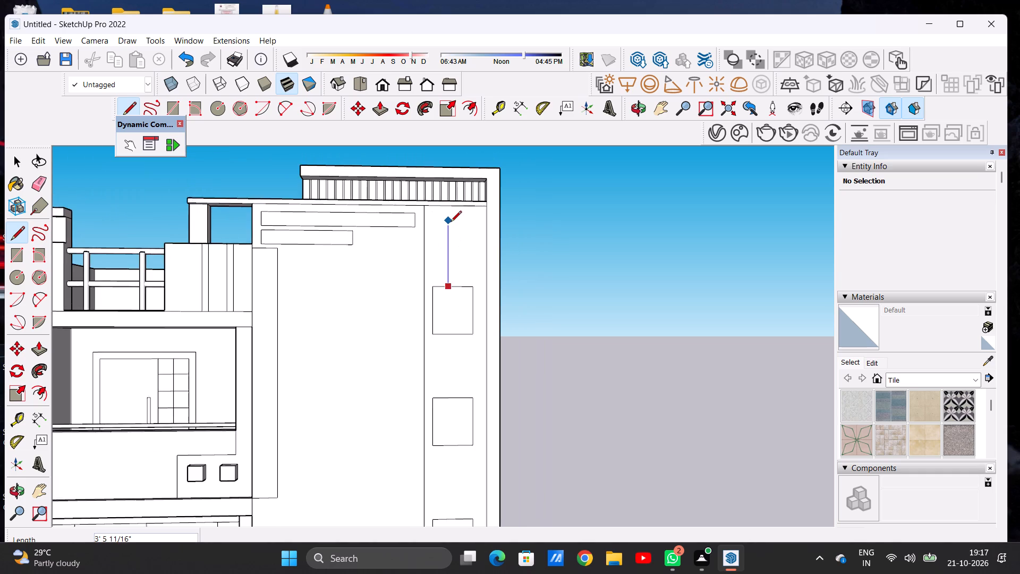
pyautogui.scroll(3, 450, 223)
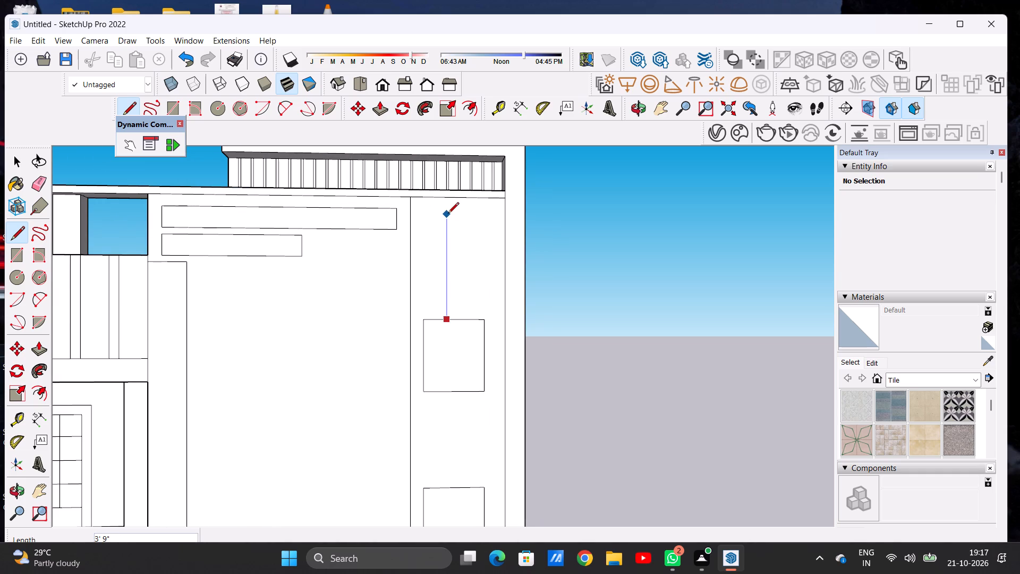
pyautogui.click(448, 214)
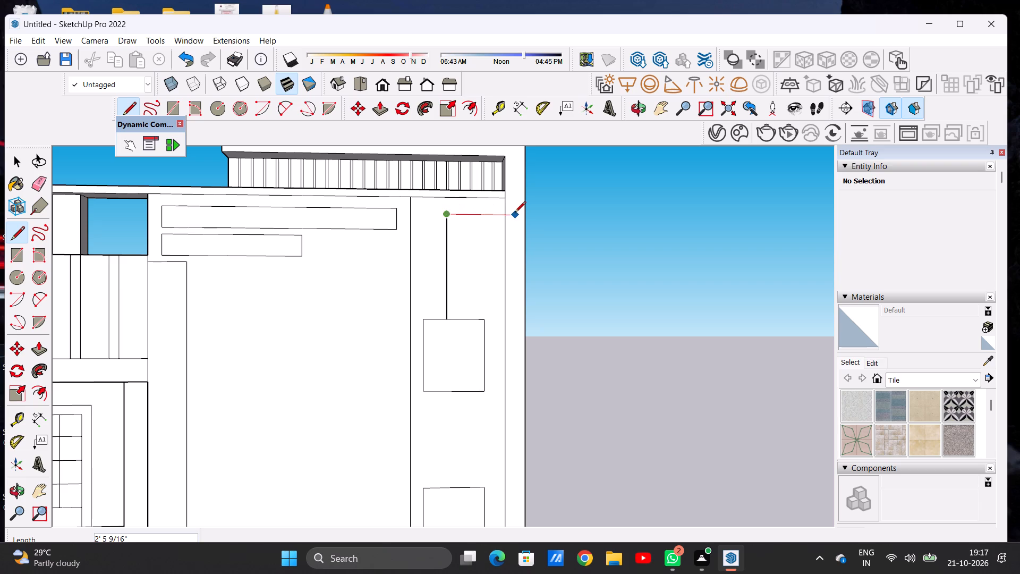
pyautogui.click(506, 215)
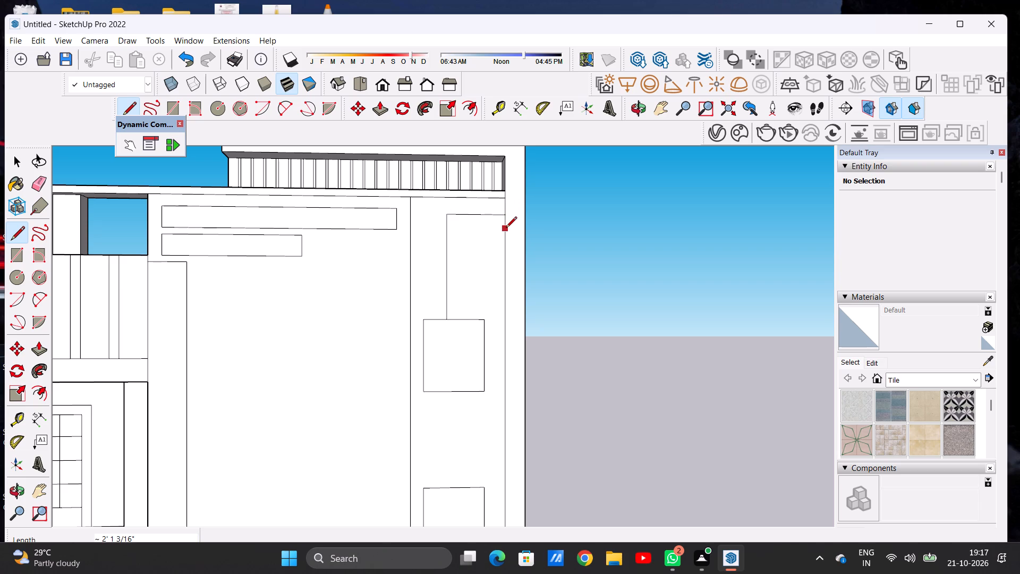
# Draw a parallel inner line about 1' 8 9/16" across and 3' 3 1/8" down to the top rectangle, forming an L-shaped band.
pyautogui.click(506, 229)
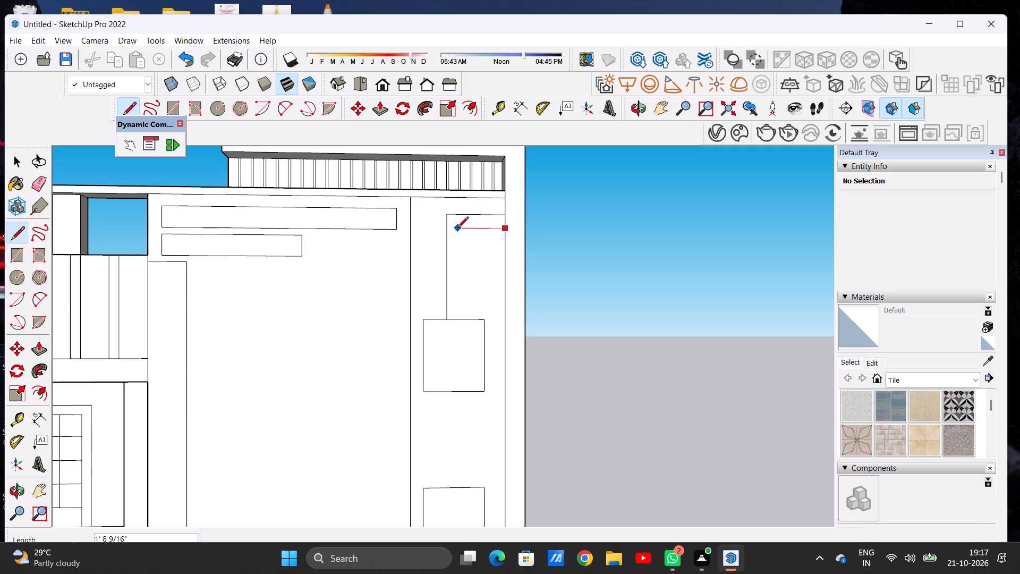
pyautogui.click(457, 229)
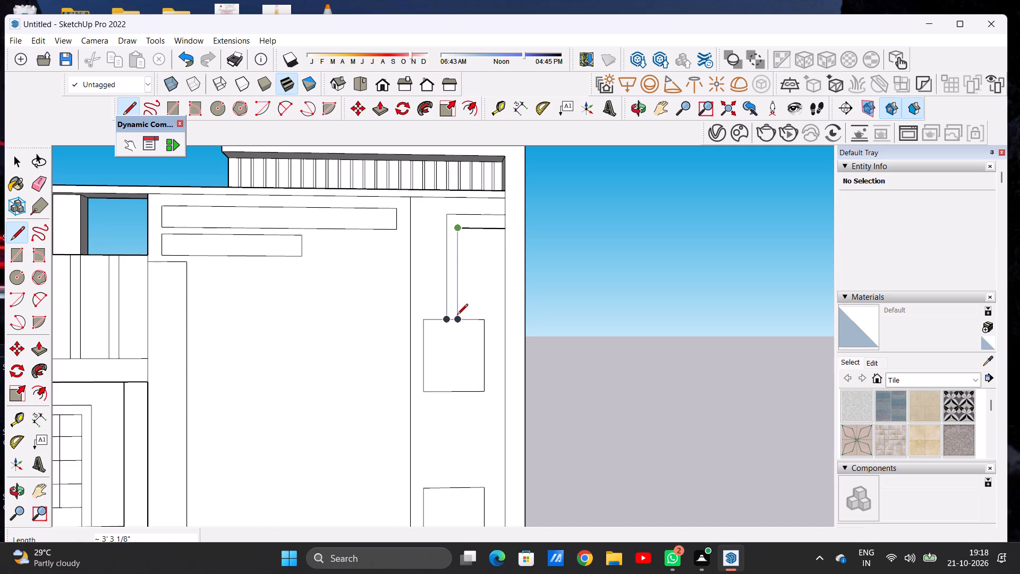
pyautogui.click(457, 316)
pyautogui.press('space')
# Continue both vertical band lines through the top rectangle to the middle rectangle's upper edge, about 5' 11 15/16" long.
pyautogui.scroll(-9, 457, 247)
pyautogui.scroll(5, 465, 358)
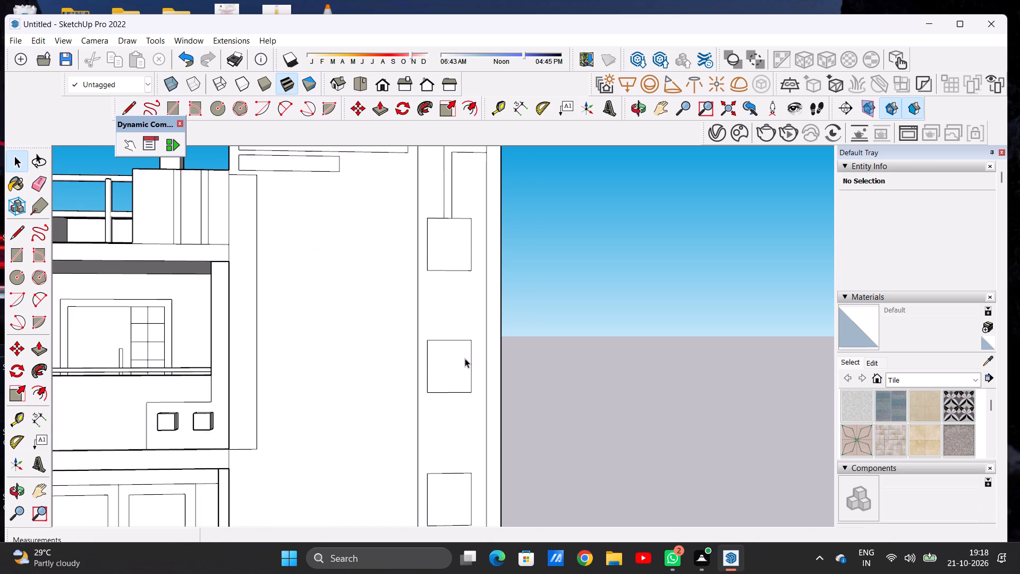
pyautogui.press('l')
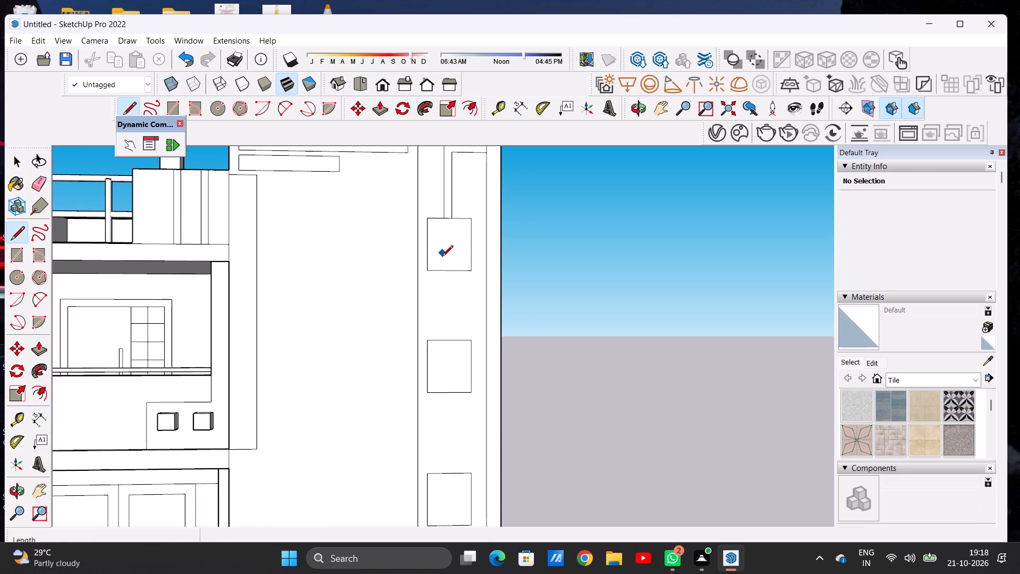
pyautogui.click(443, 220)
pyautogui.click(448, 272)
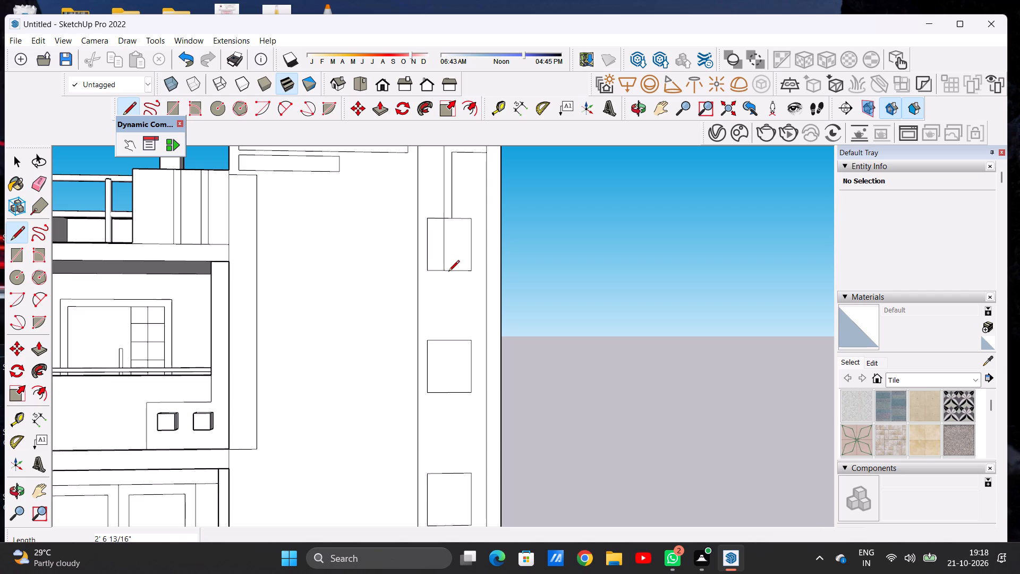
pyautogui.click(444, 272)
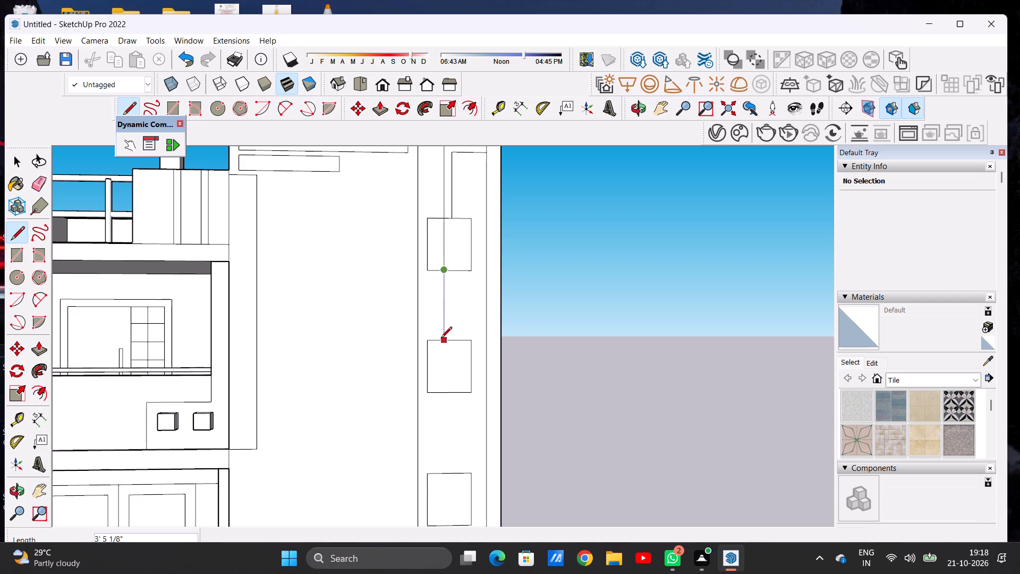
pyautogui.click(441, 337)
pyautogui.click(453, 221)
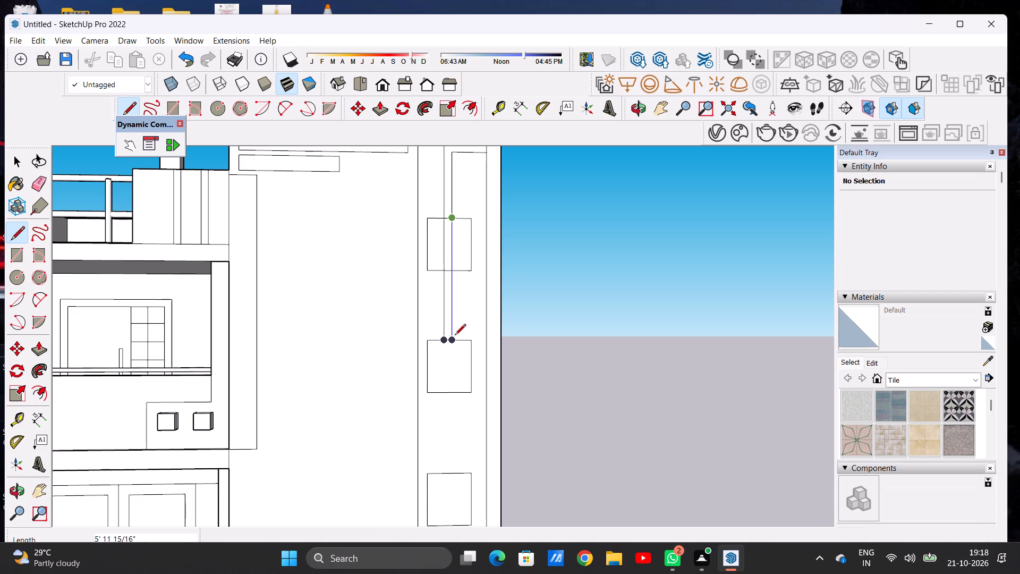
pyautogui.click(455, 337)
# Continue both vertical band lines through the middle rectangle to the bottom rectangle's upper edge, about 6' 6 1/2" long.
pyautogui.scroll(-7, 444, 287)
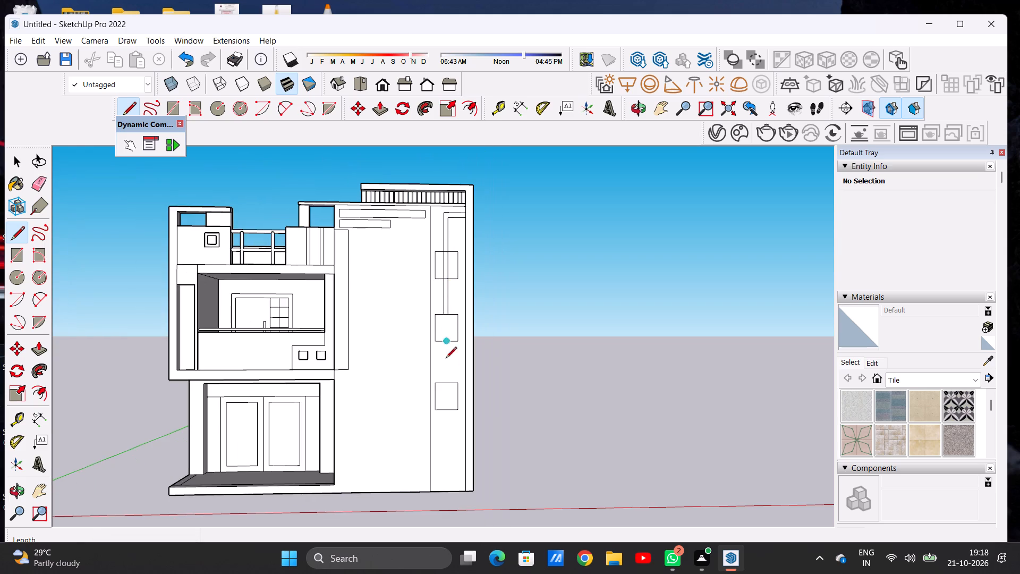
pyautogui.scroll(7, 452, 394)
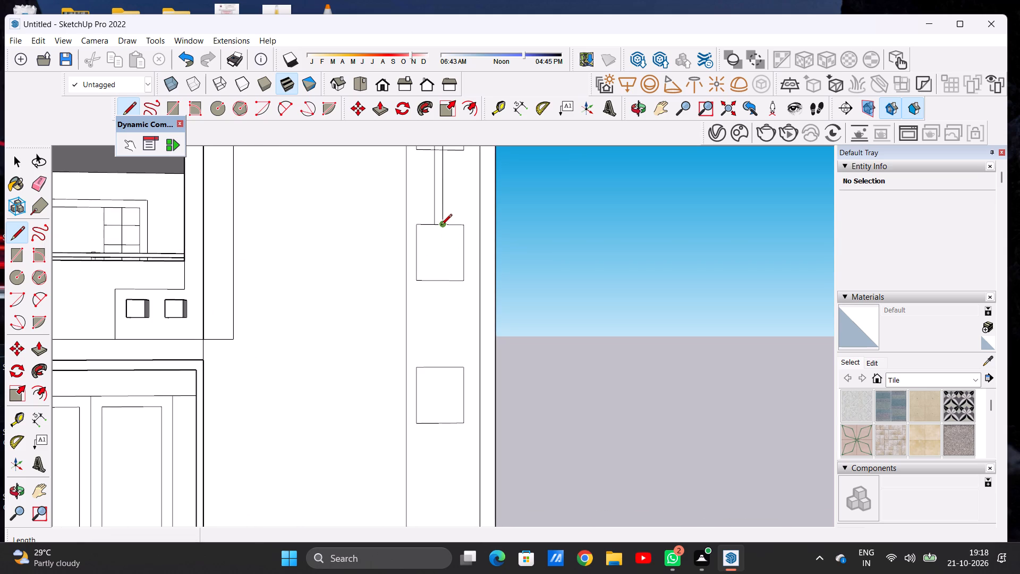
pyautogui.click(441, 226)
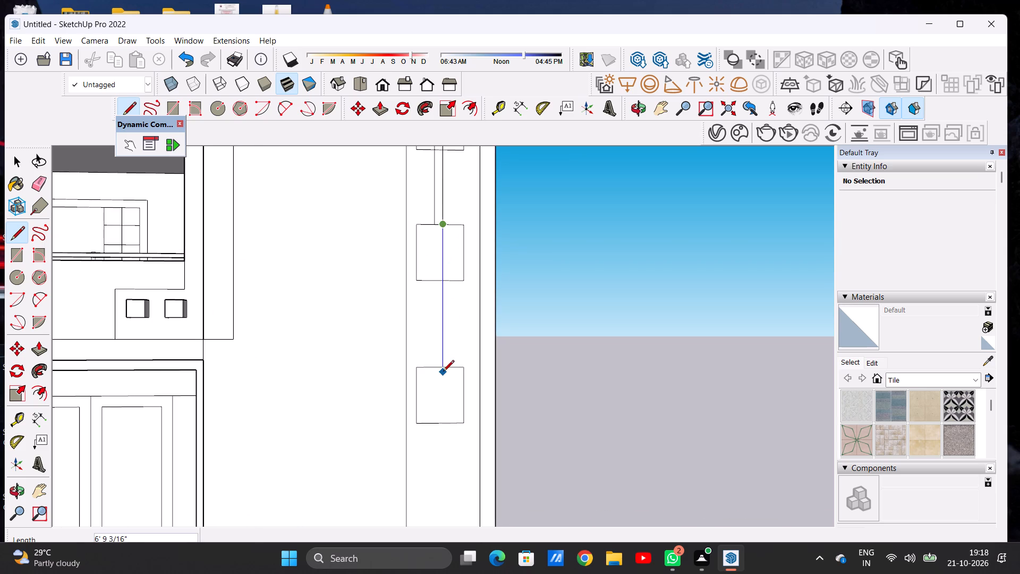
pyautogui.click(442, 367)
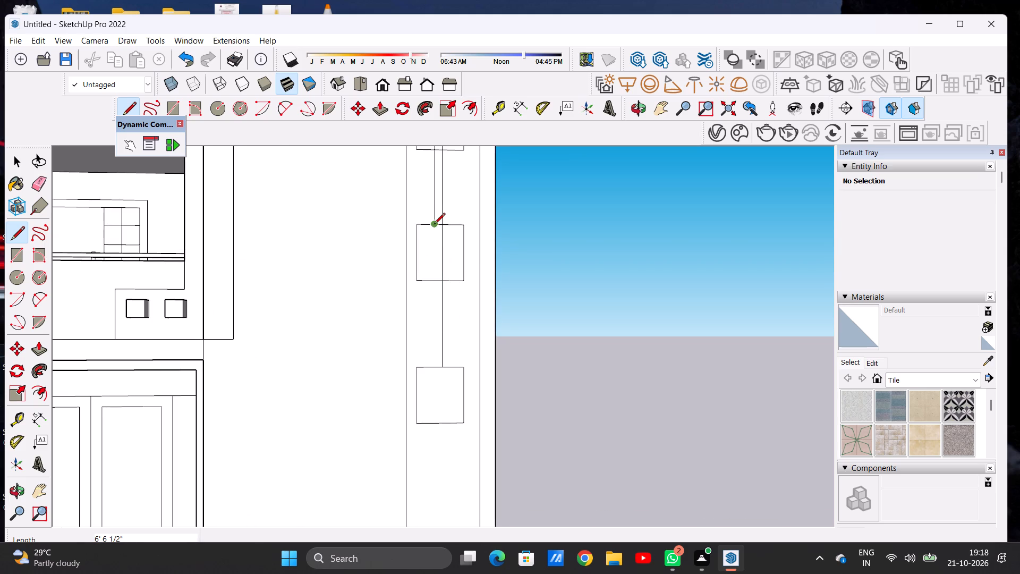
pyautogui.click(434, 226)
pyautogui.click(435, 370)
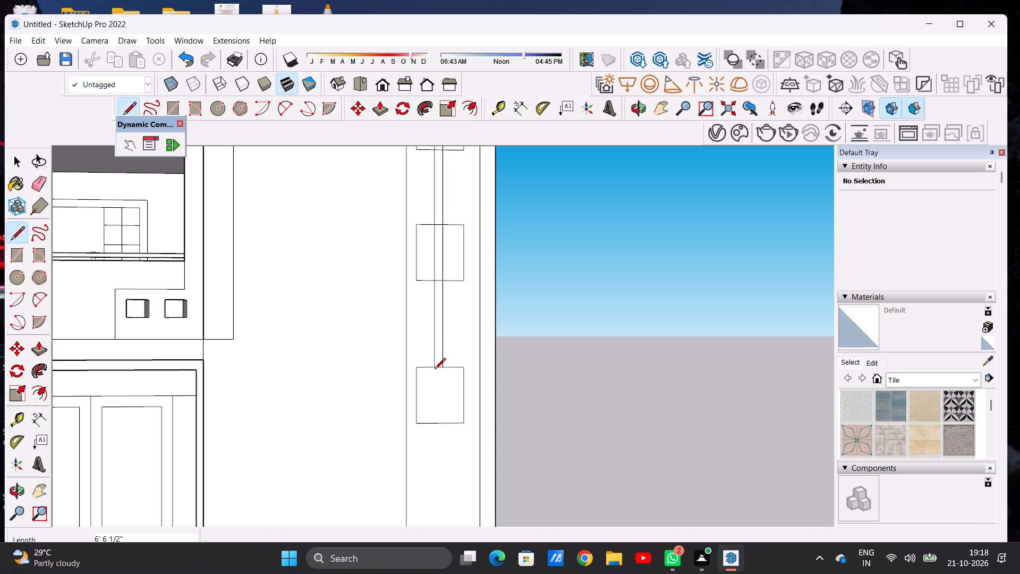
# Extend both band lines about 2' 6 13/16" through the bottom rectangle, then about 7' 9 15/16" down to the wall's base.
pyautogui.click(433, 367)
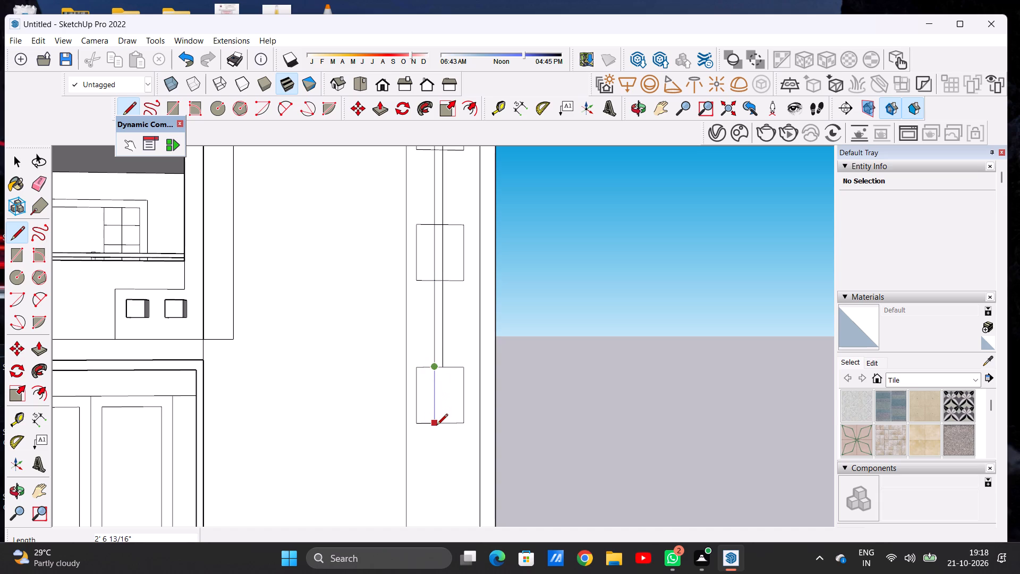
pyautogui.click(437, 426)
pyautogui.click(449, 367)
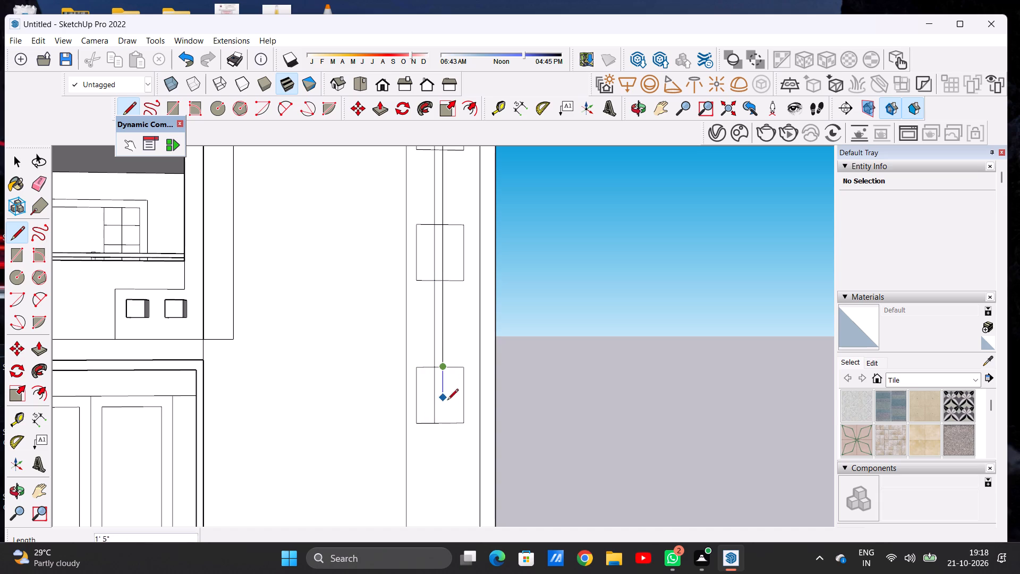
pyautogui.click(446, 419)
pyautogui.scroll(-5, 435, 321)
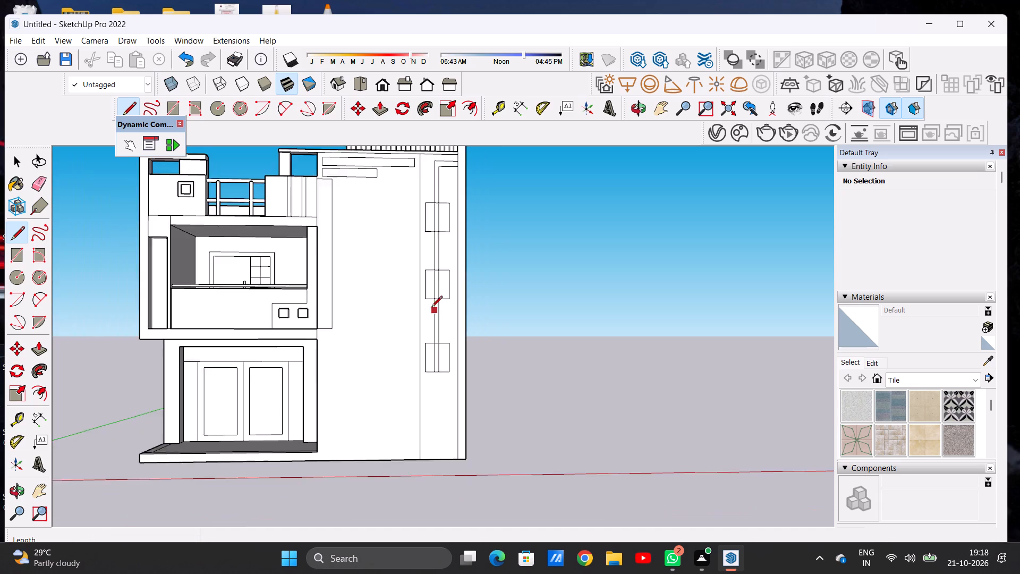
pyautogui.scroll(-6, 431, 308)
pyautogui.scroll(2, 410, 398)
pyautogui.scroll(-1, 410, 398)
pyautogui.scroll(3, 410, 398)
pyautogui.scroll(5, 456, 331)
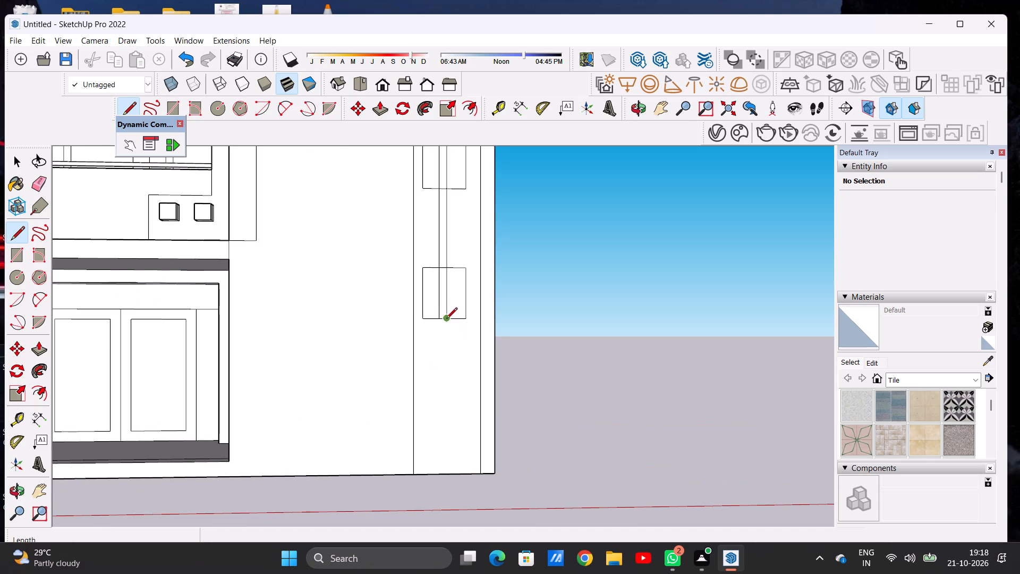
pyautogui.click(439, 322)
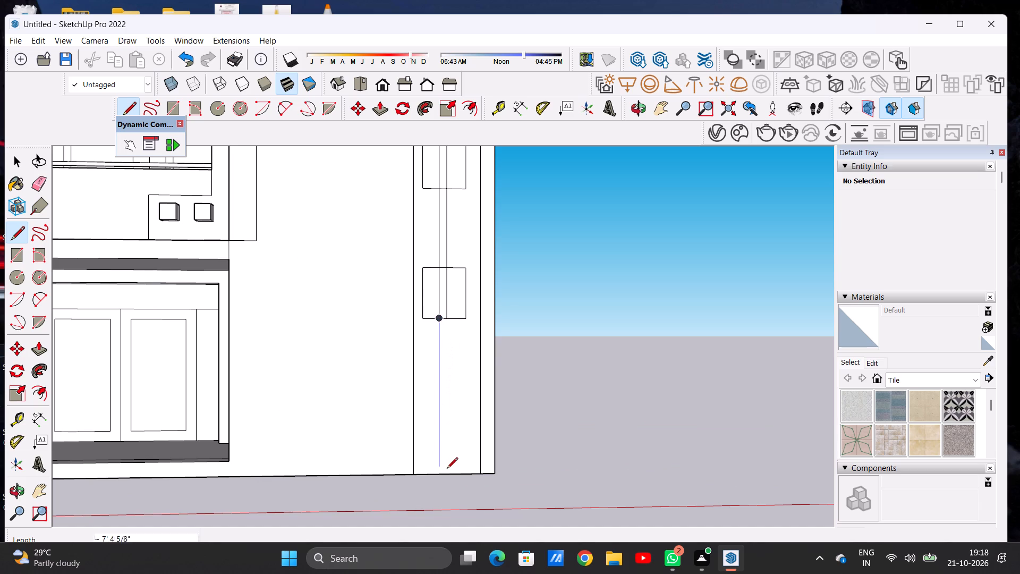
pyautogui.click(436, 474)
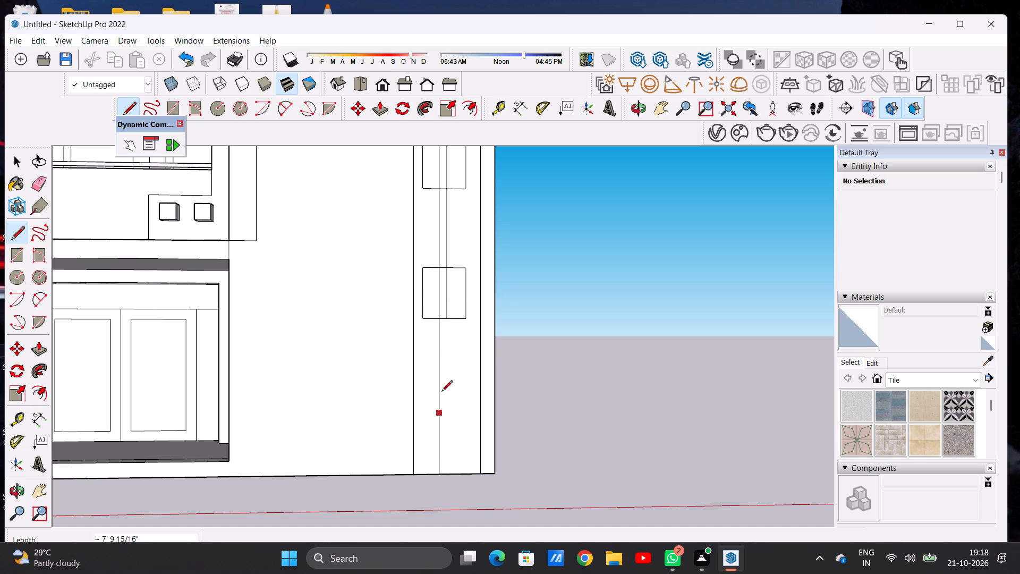
pyautogui.click(450, 322)
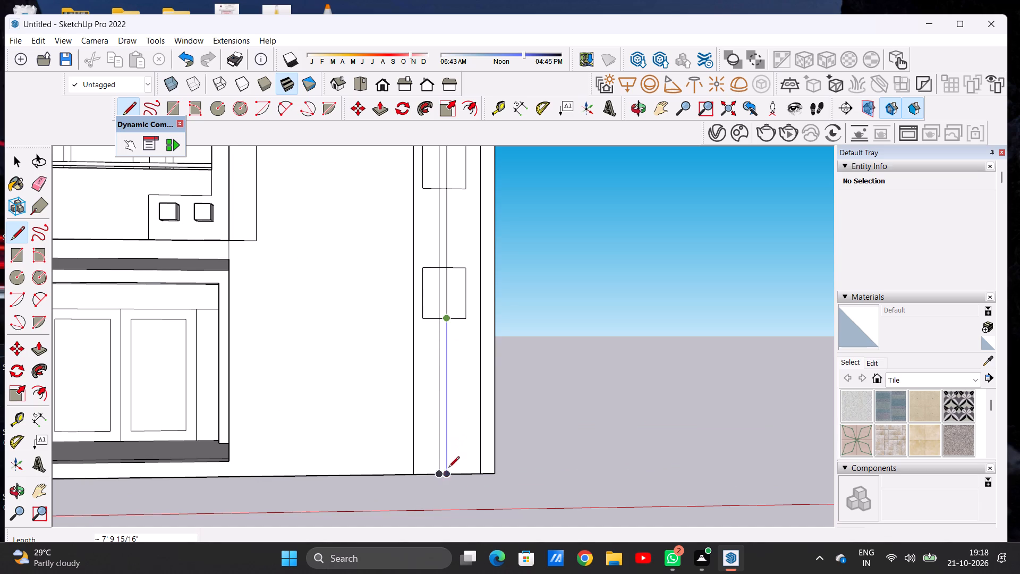
pyautogui.click(447, 474)
pyautogui.press('space')
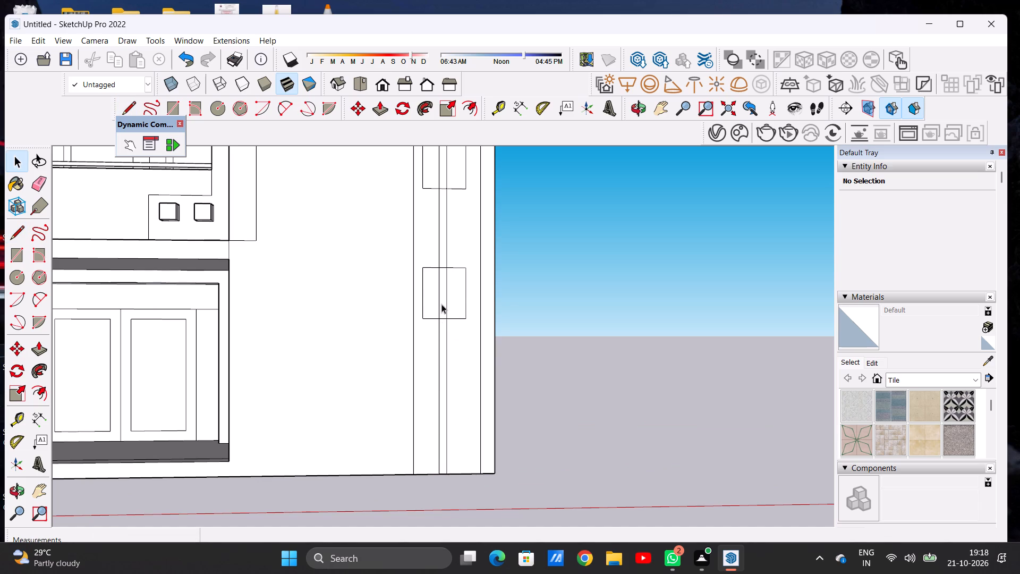
# Erase the band line segments that cross inside the bottom, middle and top rectangles of the strip.
pyautogui.press('e')
pyautogui.scroll(4, 443, 302)
pyautogui.moveTo(433, 296); pyautogui.dragTo(447, 296)
pyautogui.doubleClick(447, 296)
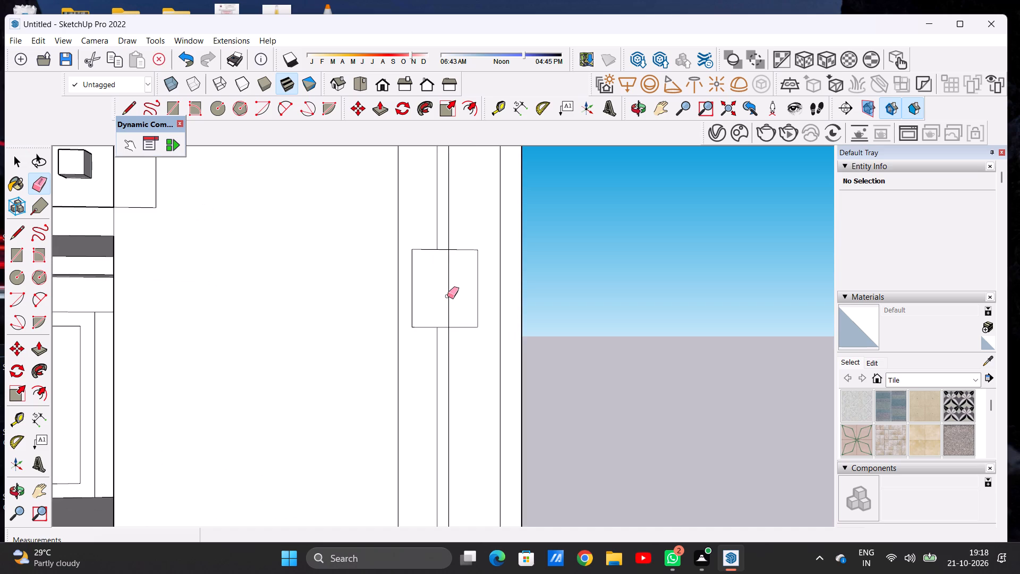
pyautogui.moveTo(447, 296); pyautogui.dragTo(456, 306)
pyautogui.scroll(-12, 456, 307)
pyautogui.scroll(1, 447, 241)
pyautogui.scroll(-1, 447, 241)
pyautogui.scroll(3, 447, 241)
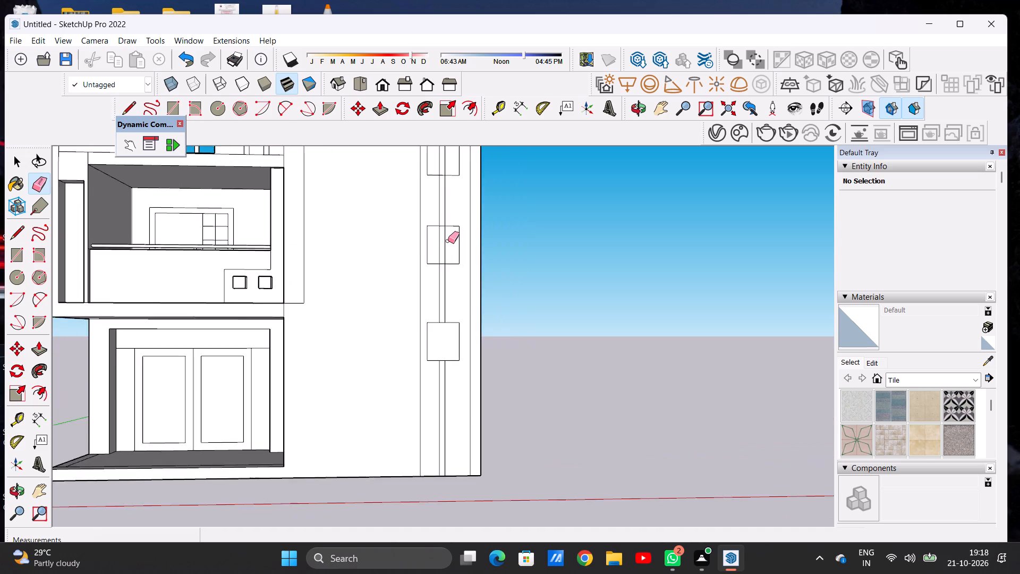
pyautogui.scroll(6, 448, 241)
pyautogui.moveTo(428, 238); pyautogui.dragTo(446, 251)
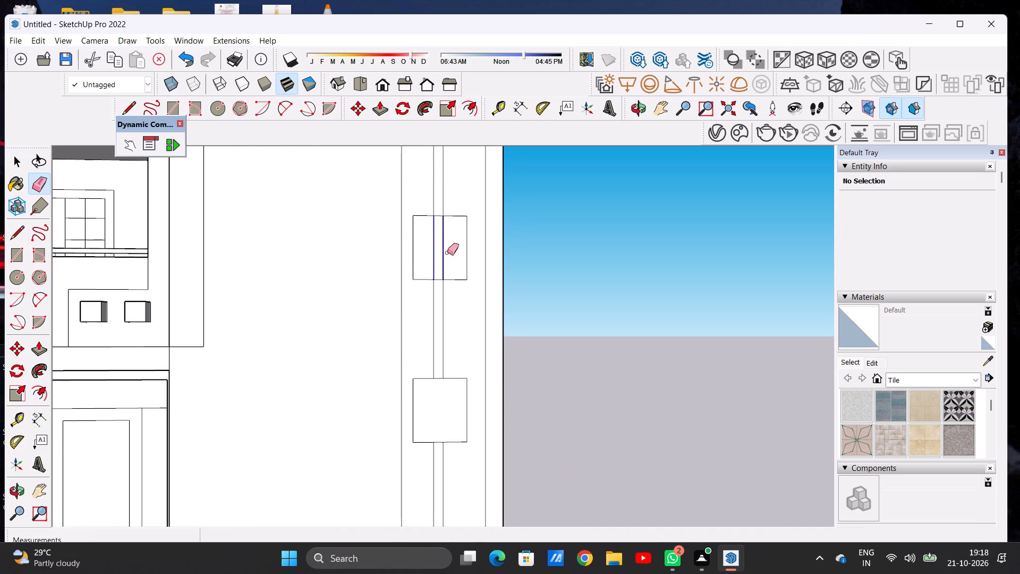
pyautogui.scroll(-17, 424, 284)
pyautogui.scroll(15, 435, 263)
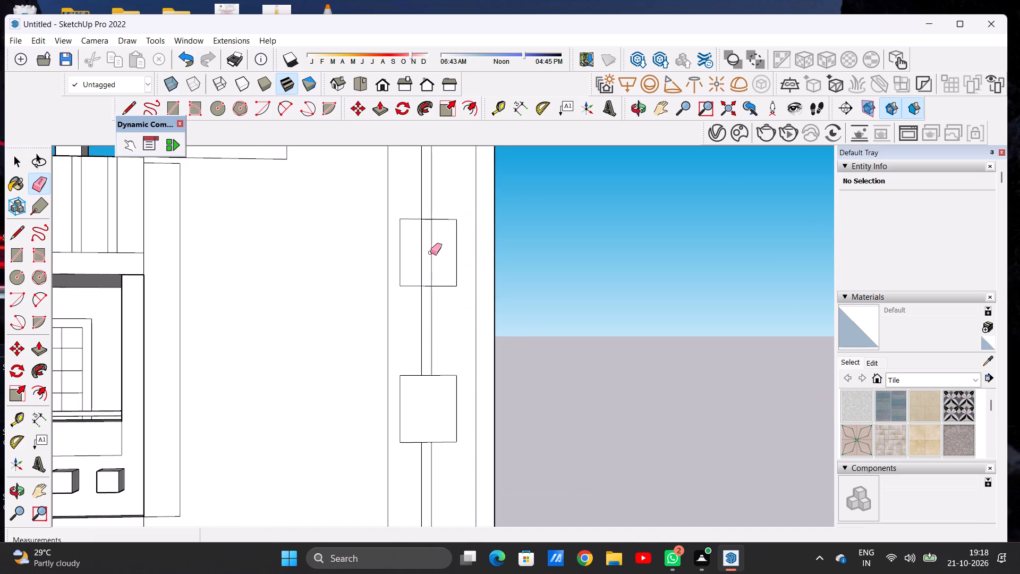
pyautogui.moveTo(421, 248); pyautogui.dragTo(438, 253)
pyautogui.press('space')
# Examine the linked panels and vertical band on the outer strip against the whole front facade.
pyautogui.scroll(-6, 418, 302)
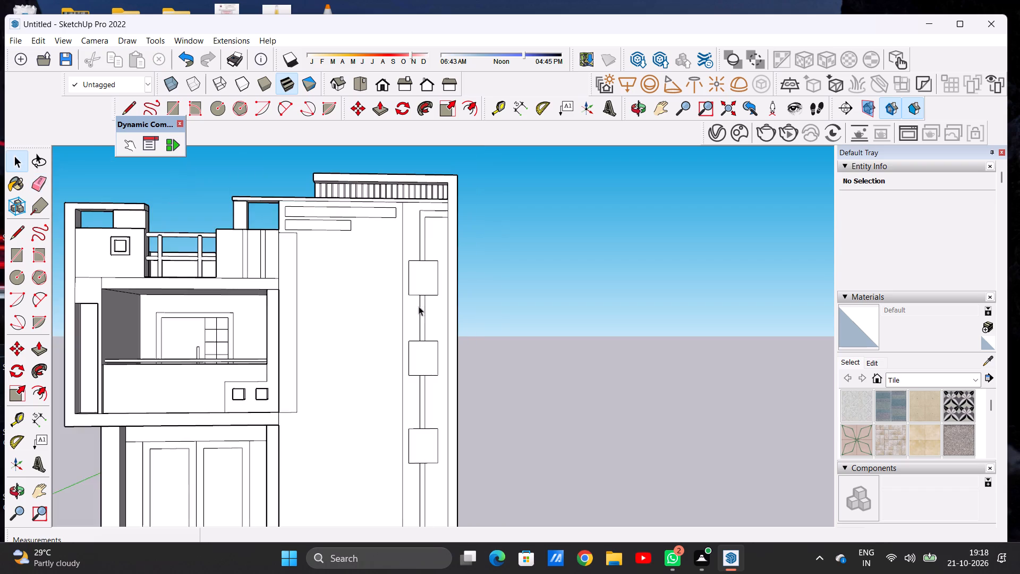
pyautogui.scroll(-15, 419, 306)
pyautogui.scroll(4, 427, 358)
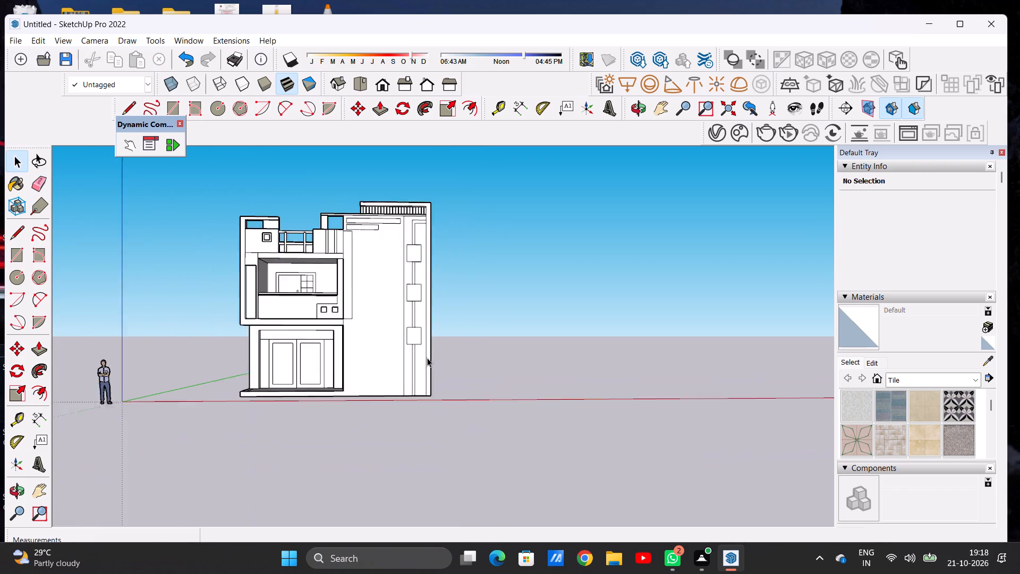
pyautogui.scroll(7, 427, 358)
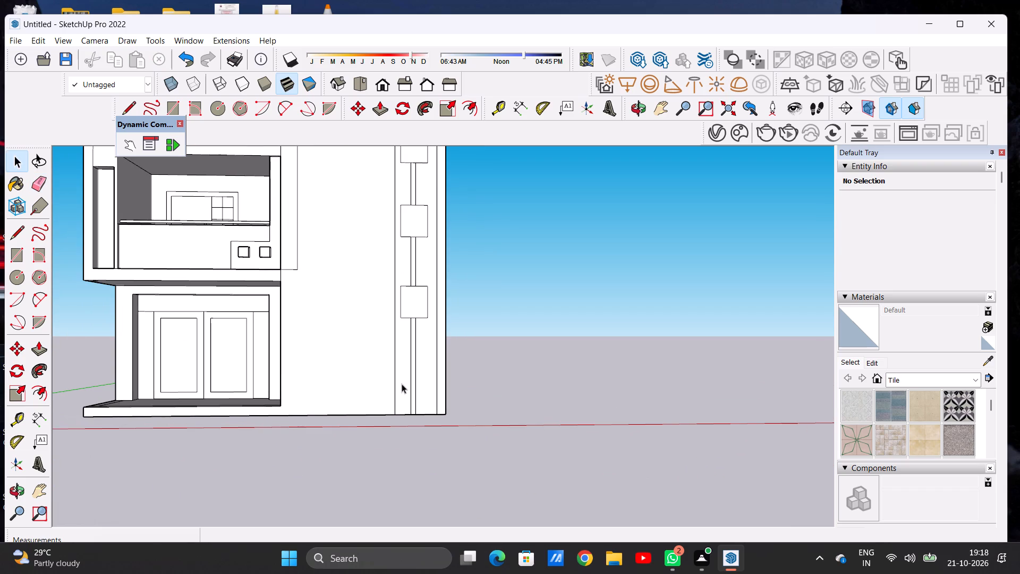
pyautogui.scroll(-7, 402, 374)
pyautogui.scroll(8, 418, 246)
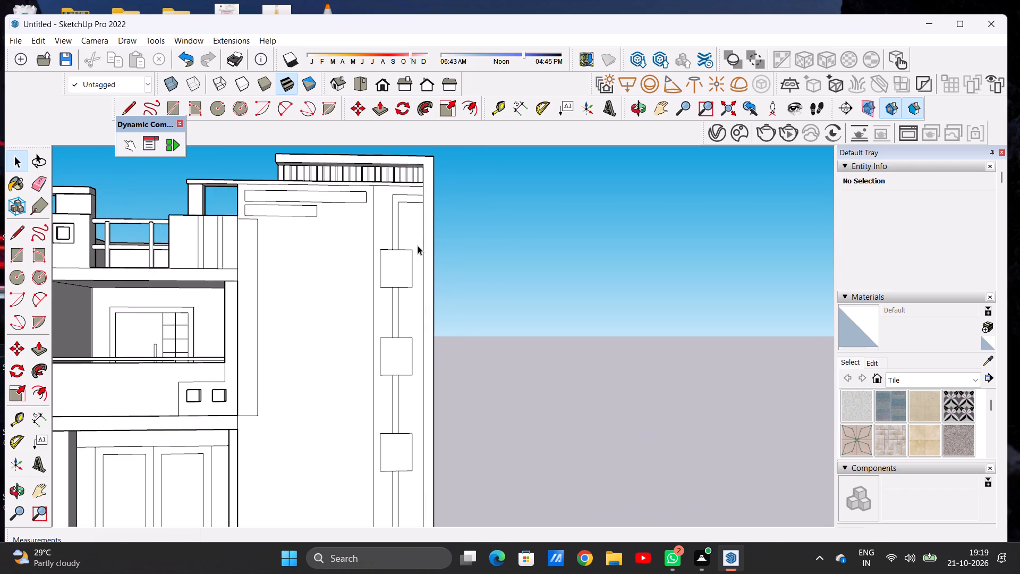
pyautogui.scroll(-4, 406, 336)
pyautogui.scroll(5, 404, 293)
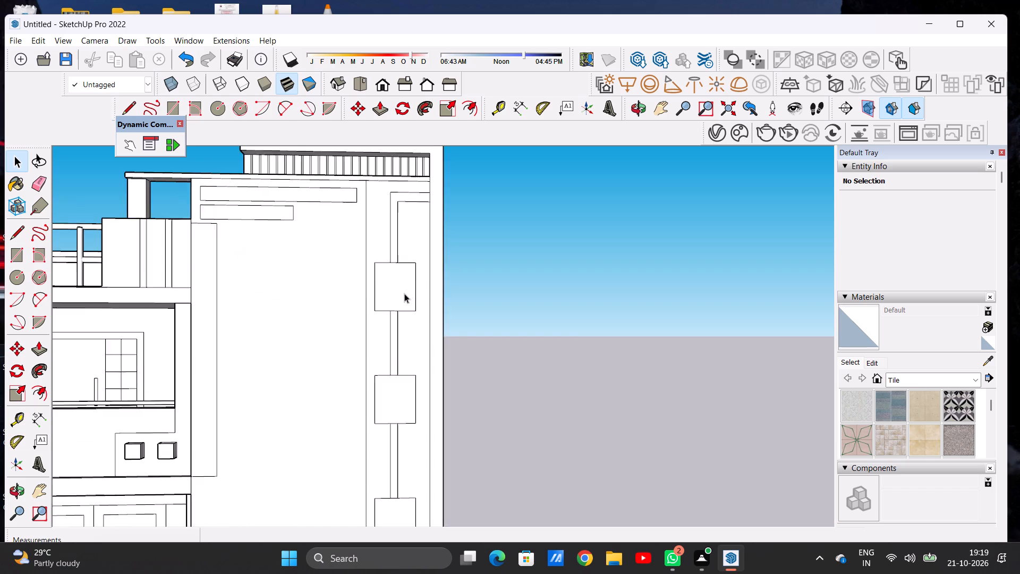
pyautogui.scroll(3, 404, 293)
pyautogui.scroll(-1, 404, 293)
pyautogui.scroll(1, 404, 293)
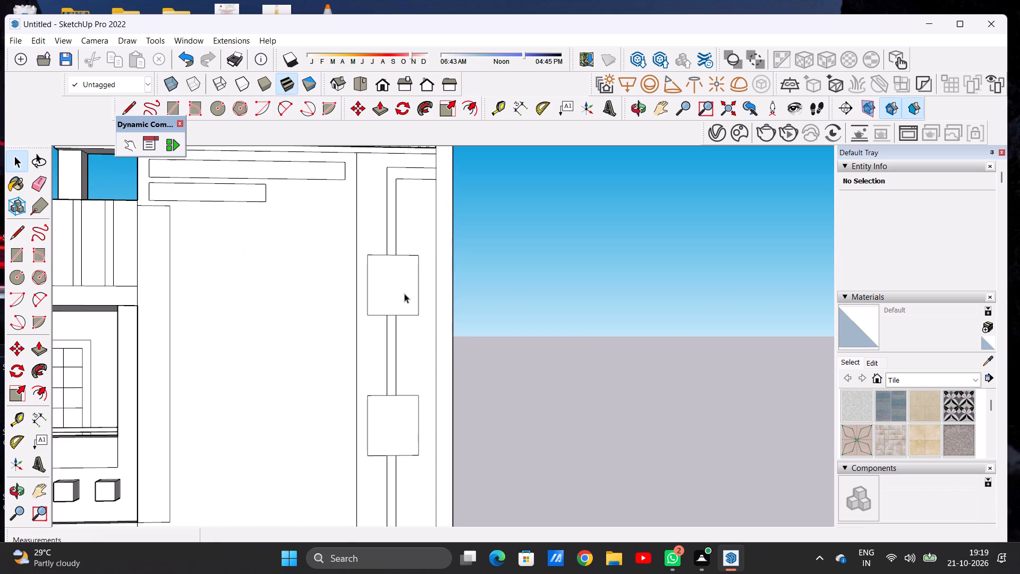
# Offset the outlines of the top, middle and bottom rectangles inward by about 5 1/2" each.
pyautogui.scroll(2, 404, 293)
pyautogui.write('OF')
pyautogui.click(371, 254)
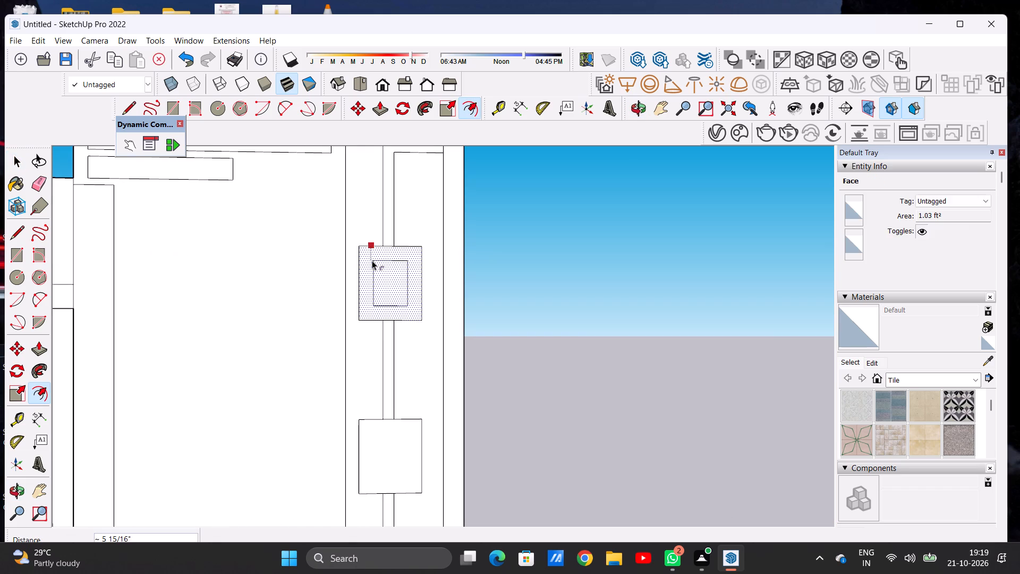
pyautogui.click(373, 259)
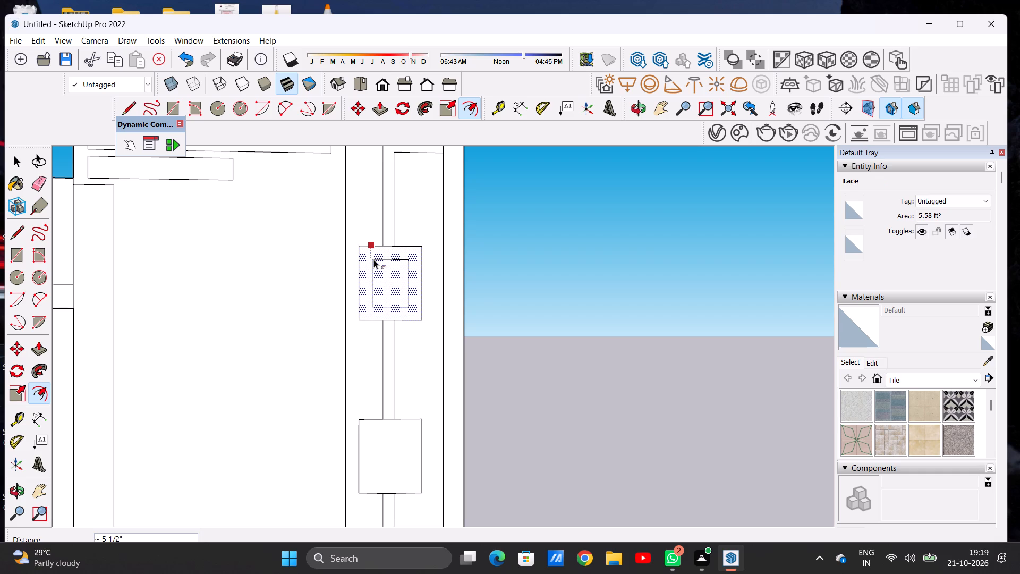
pyautogui.doubleClick(366, 454)
pyautogui.scroll(-10, 382, 303)
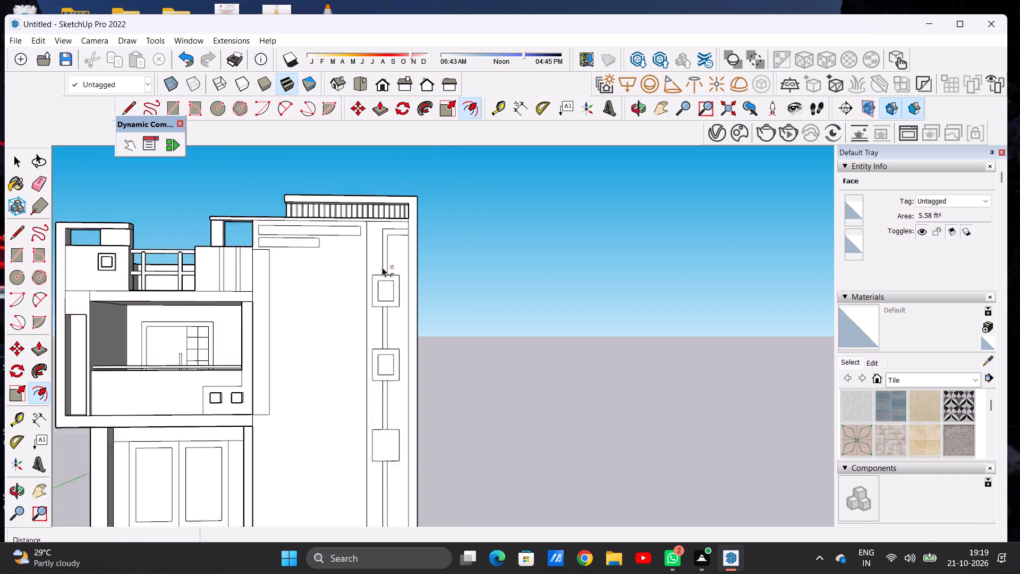
pyautogui.scroll(-2, 382, 267)
pyautogui.scroll(-2, 373, 429)
pyautogui.scroll(9, 373, 429)
pyautogui.scroll(-1, 413, 385)
pyautogui.scroll(3, 413, 385)
pyautogui.doubleClick(386, 383)
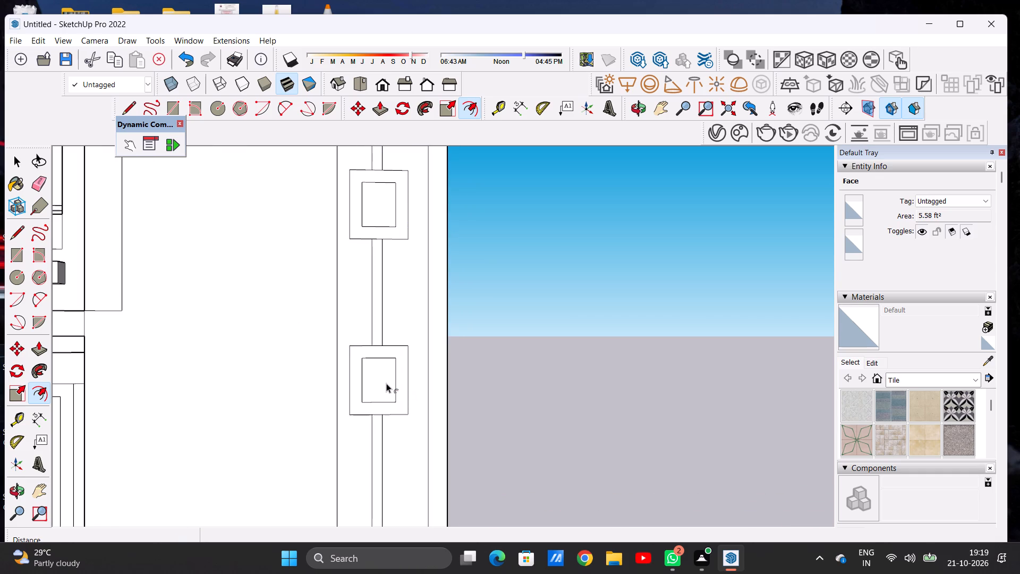
pyautogui.press('space')
# In the Front view, draw a rectangle about 9' 2 5/16" high by 4' 9 3/4" wide on the tall wall's main face.
pyautogui.scroll(-20, 386, 349)
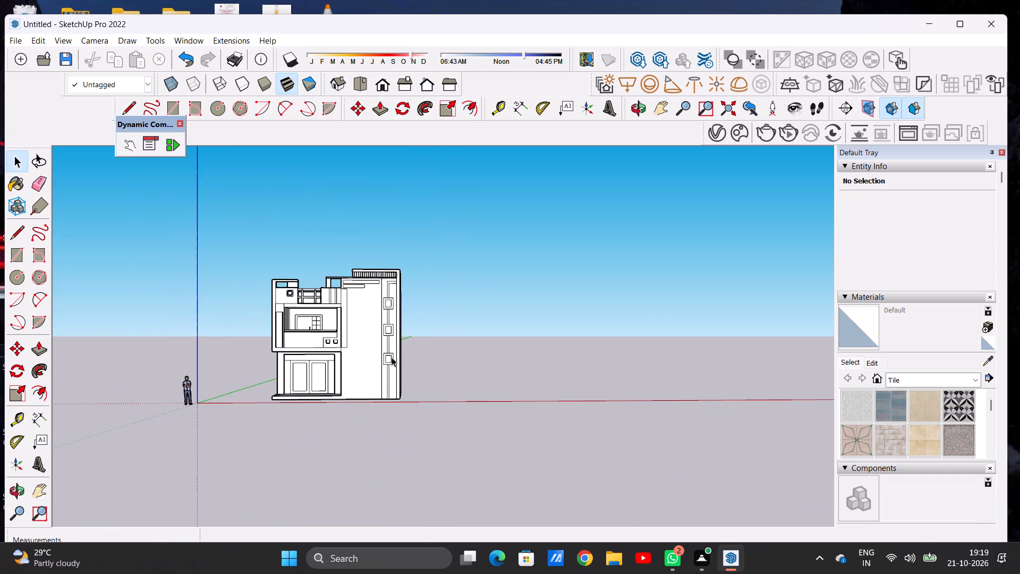
pyautogui.scroll(7, 392, 356)
pyautogui.scroll(-8, 484, 379)
pyautogui.scroll(5, 411, 366)
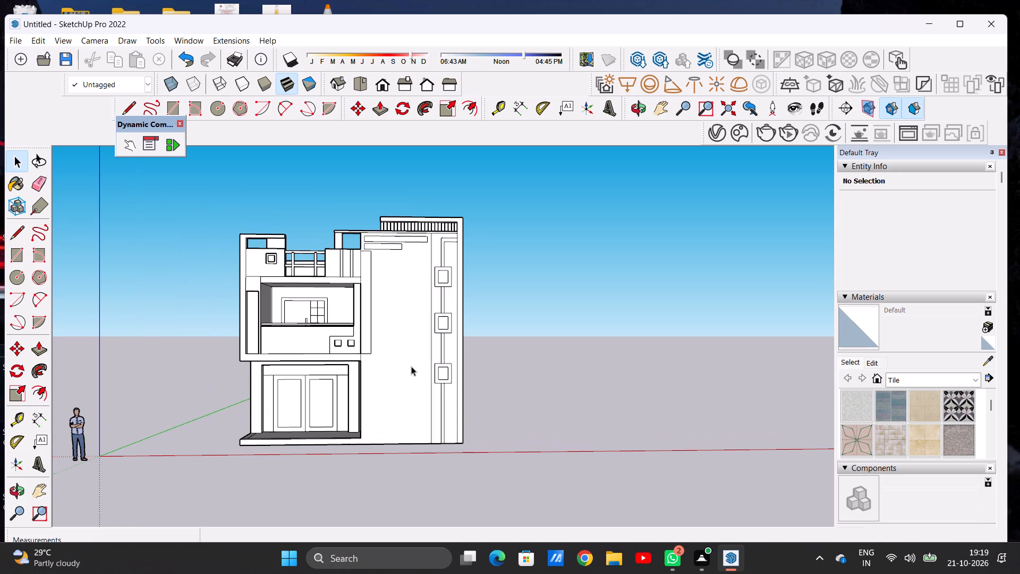
pyautogui.moveTo(393, 361); pyautogui.dragTo(413, 367, button='middle')
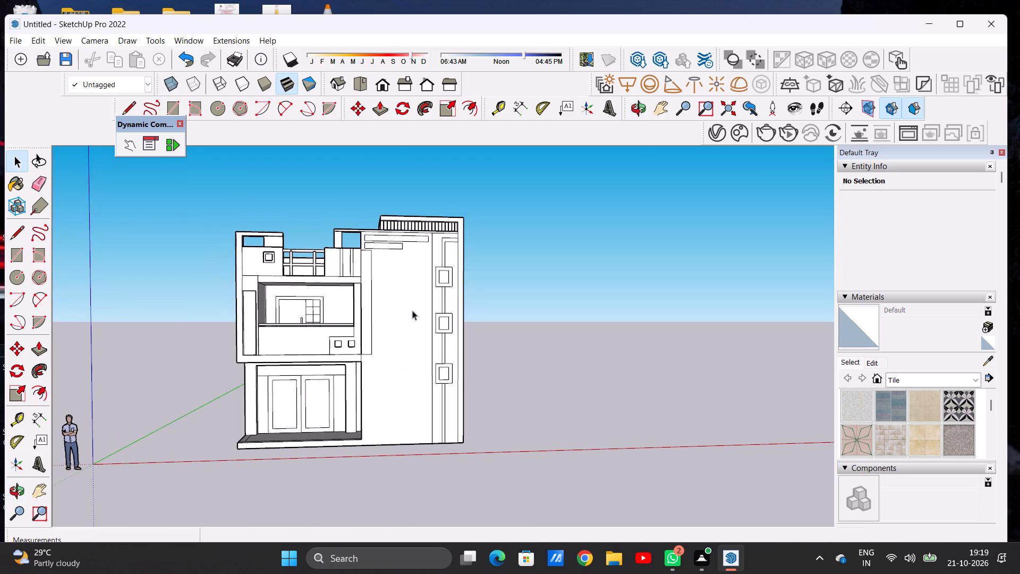
pyautogui.click(377, 81)
pyautogui.scroll(-3, 418, 328)
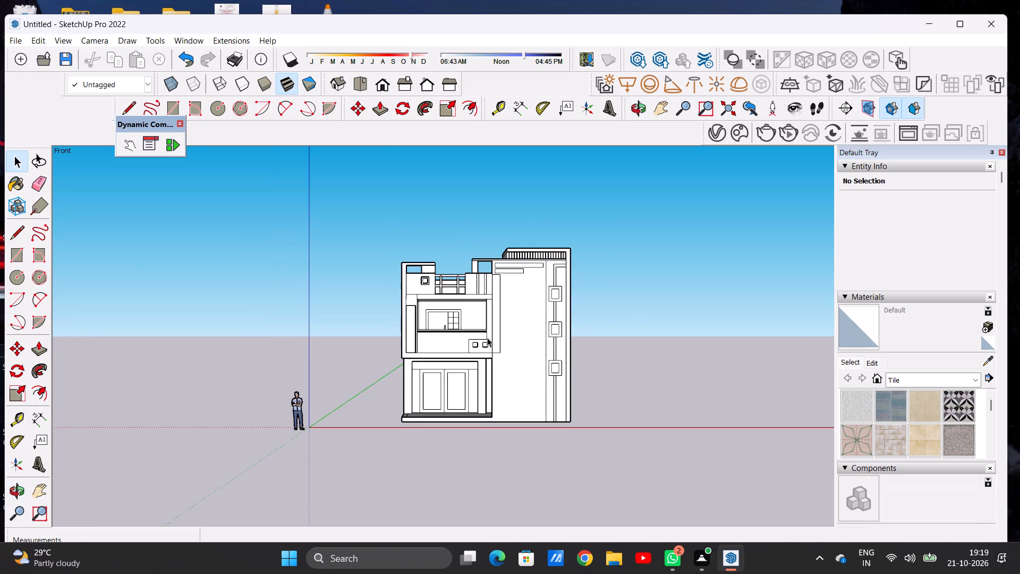
pyautogui.scroll(8, 542, 334)
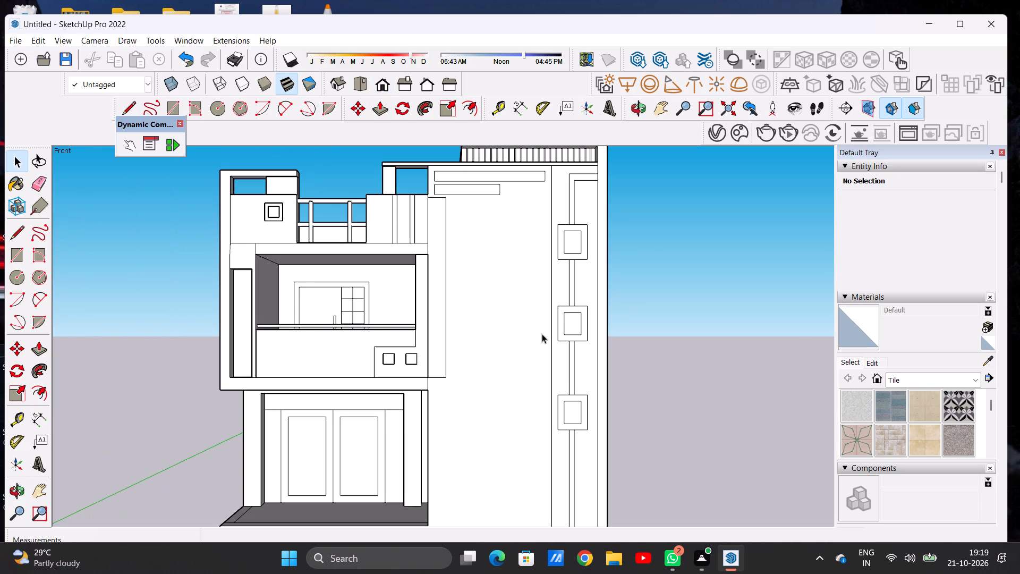
pyautogui.press('r')
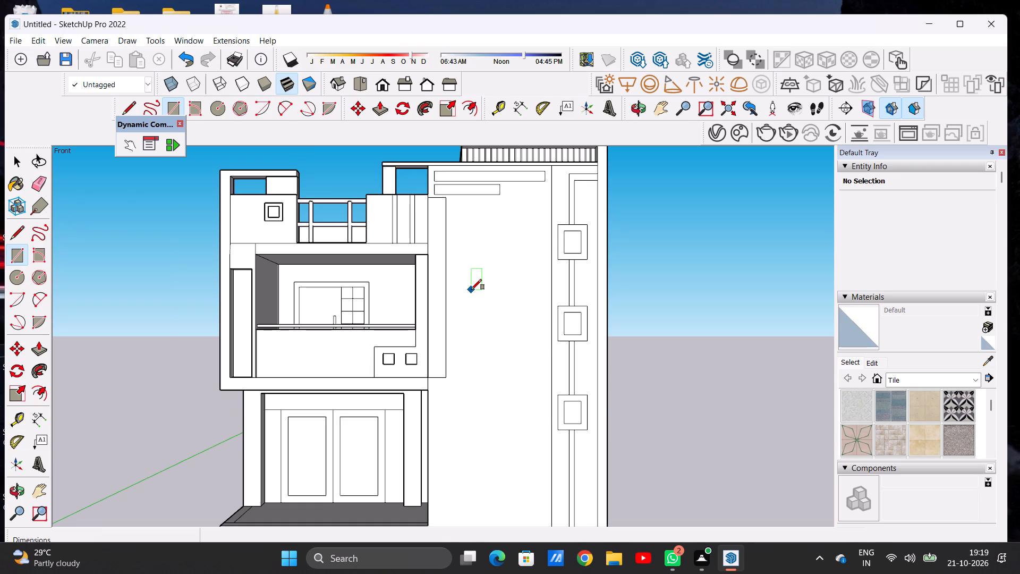
pyautogui.click(479, 246)
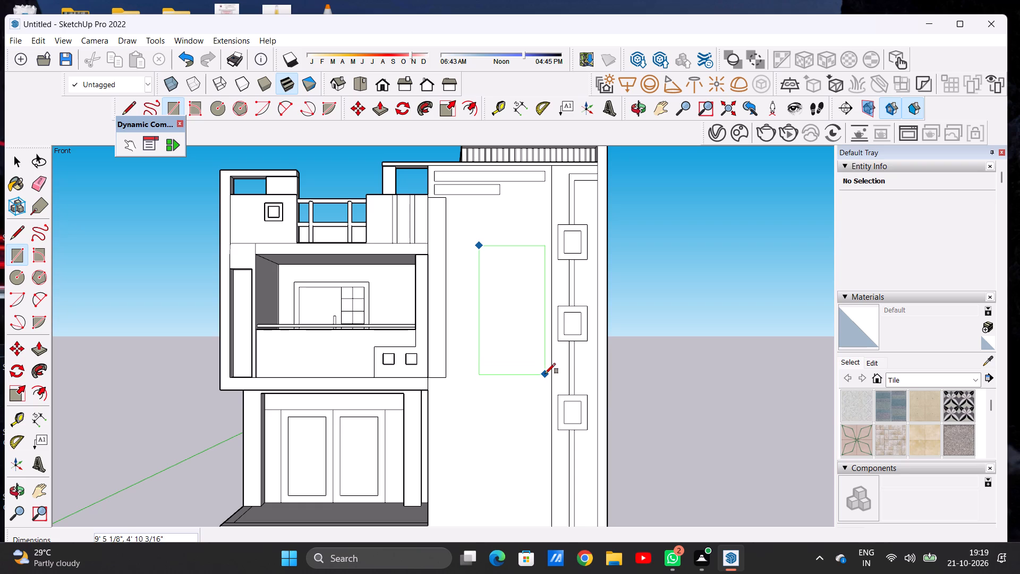
pyautogui.click(545, 370)
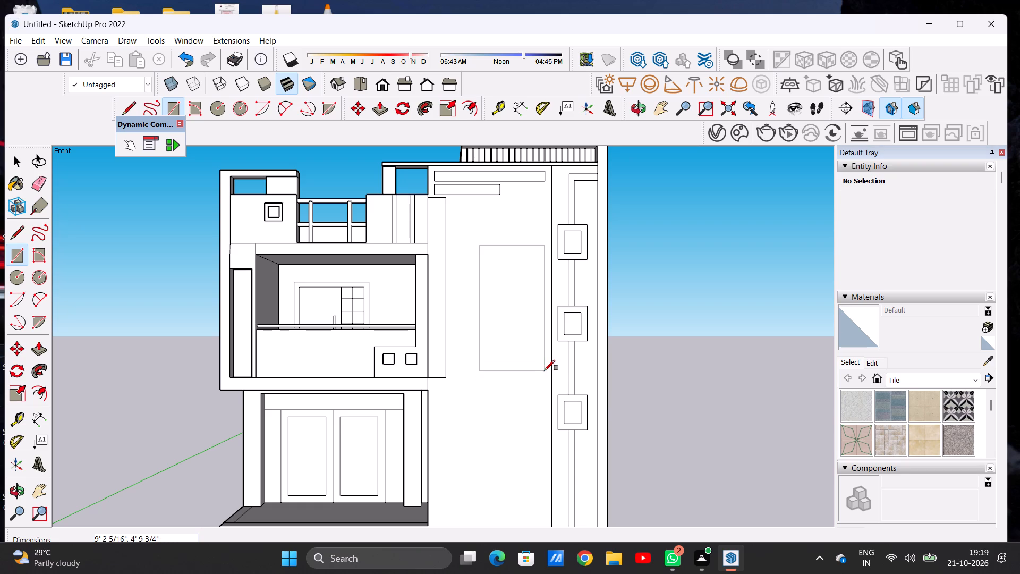
# Offset the outline of the large rectangle on the tall wall inward by about 6 9/16".
pyautogui.press('space')
pyautogui.write('OF')
pyautogui.click(482, 245)
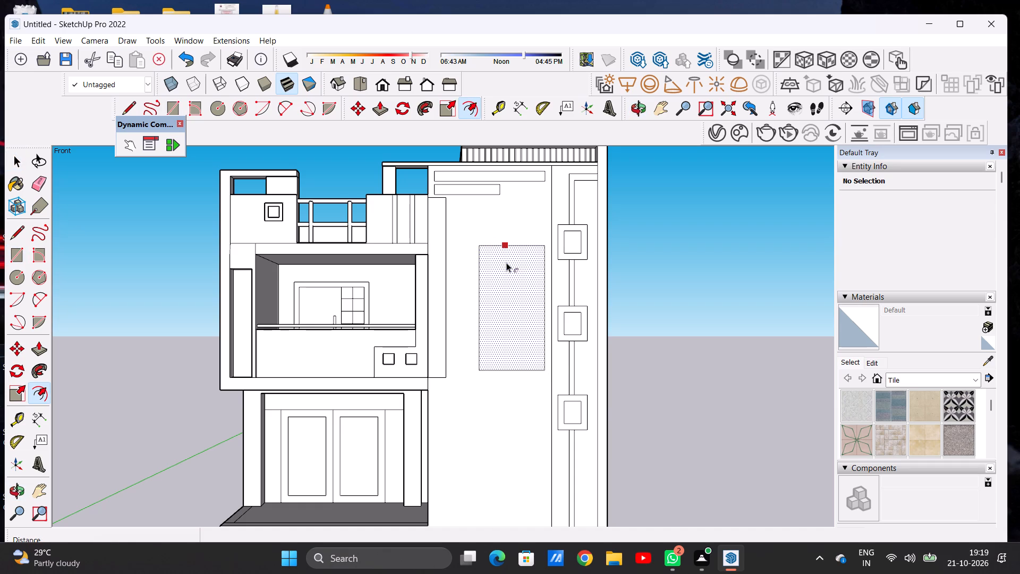
pyautogui.click(506, 263)
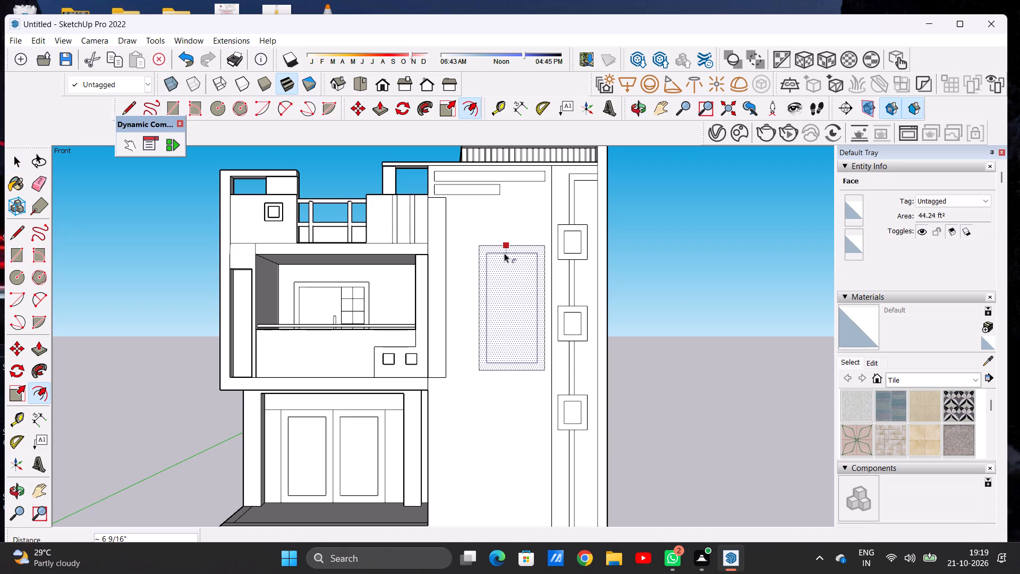
pyautogui.click(504, 253)
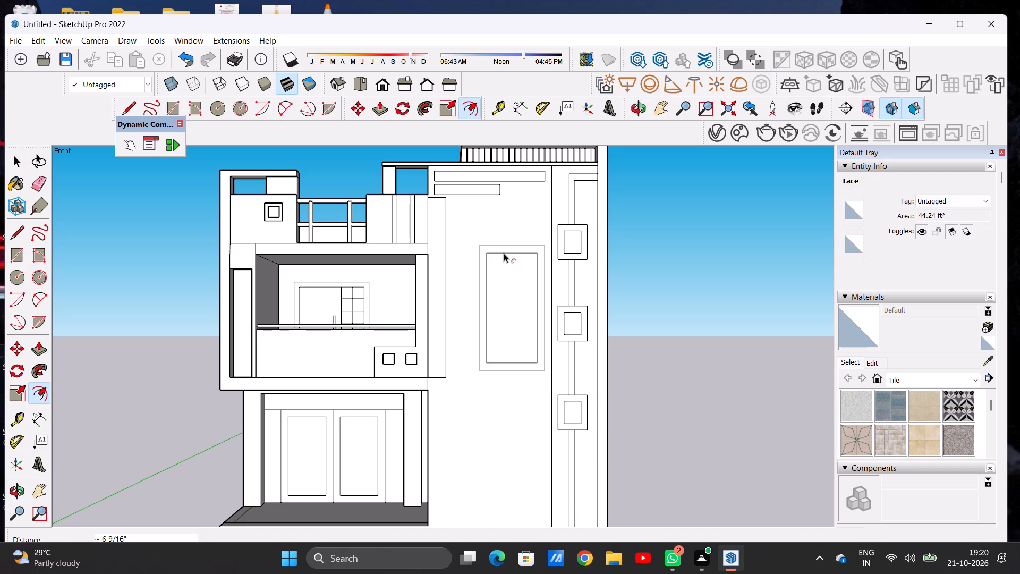
pyautogui.press('space')
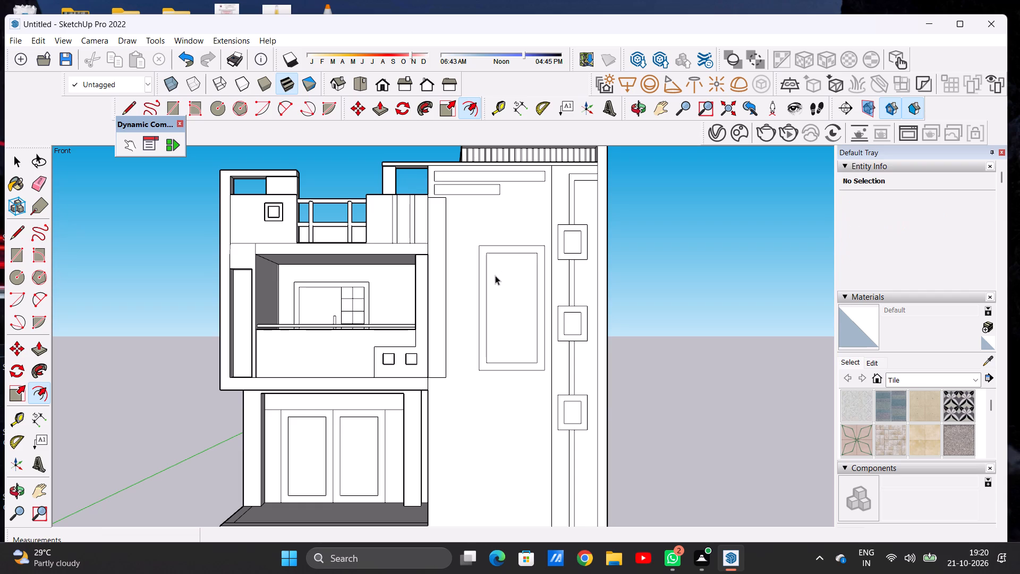
# Draw a square about 1' 3 13/16" per side on the tall wall, between the balcony and the large framed panel.
pyautogui.scroll(-3, 455, 227)
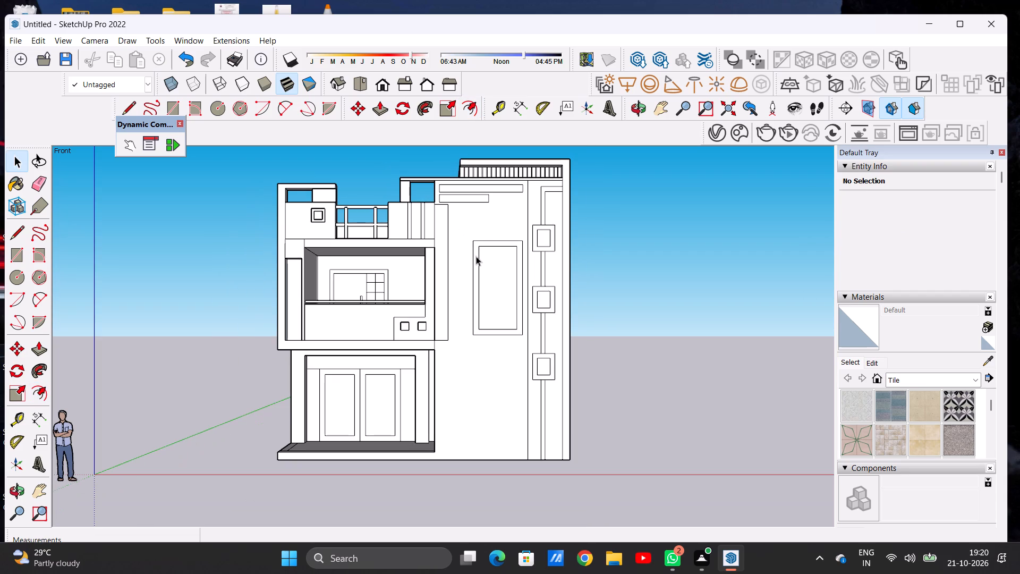
pyautogui.scroll(-6, 480, 241)
pyautogui.scroll(7, 491, 323)
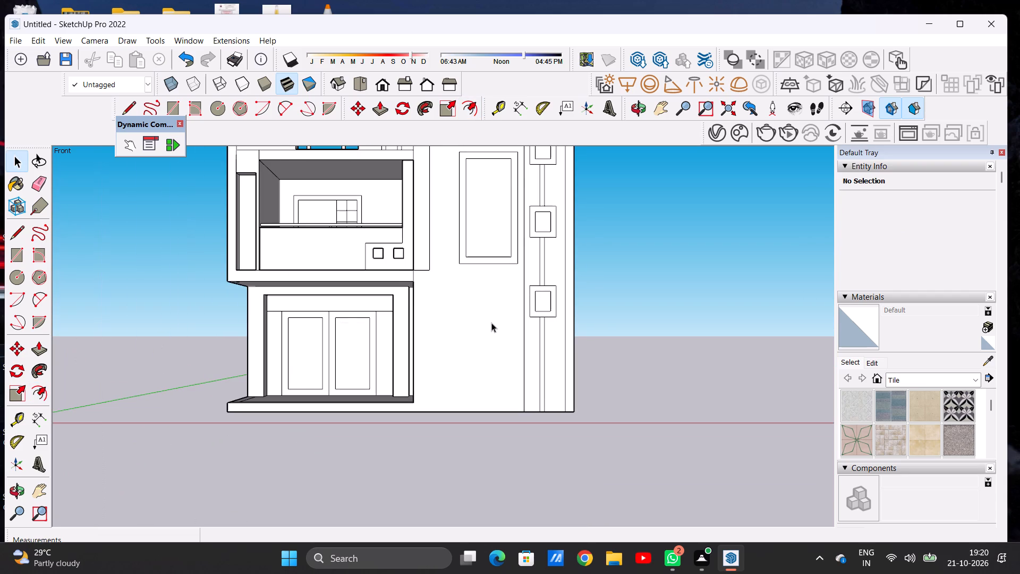
pyautogui.scroll(-4, 491, 323)
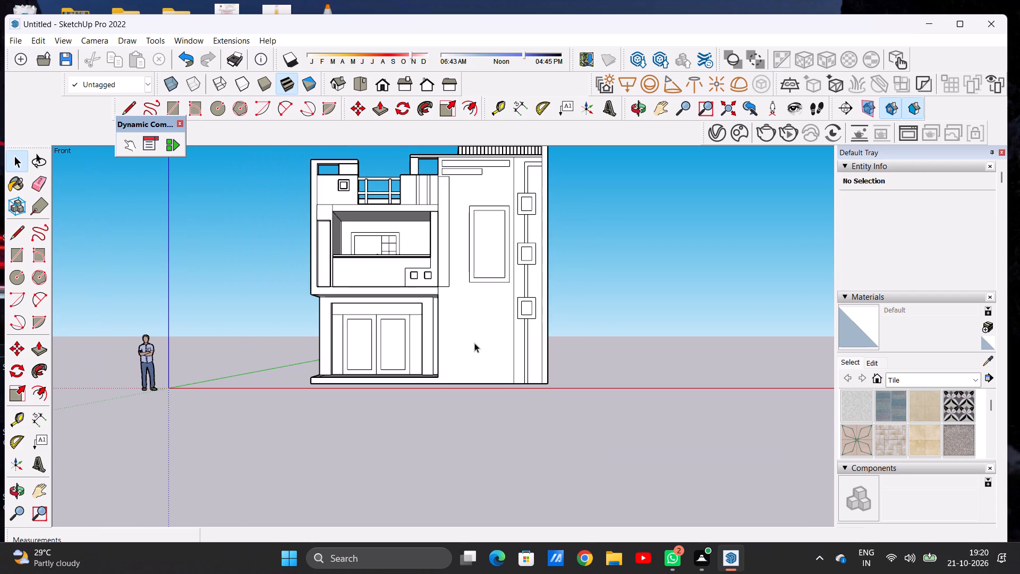
pyautogui.scroll(-6, 474, 356)
pyautogui.scroll(7, 467, 298)
pyautogui.moveTo(467, 297); pyautogui.dragTo(475, 301, button='middle')
pyautogui.scroll(3, 458, 270)
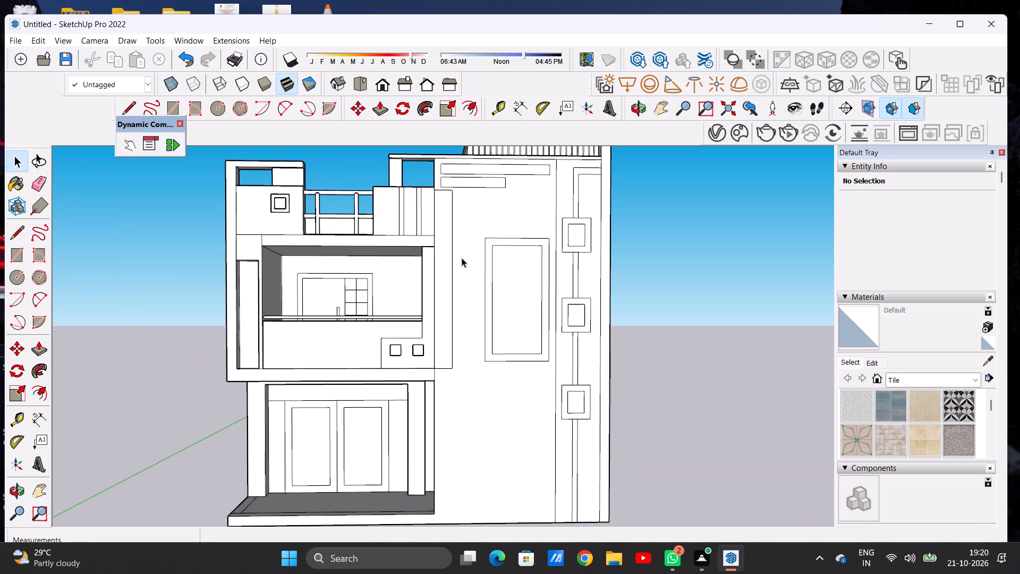
pyautogui.press('r')
pyautogui.scroll(5, 462, 258)
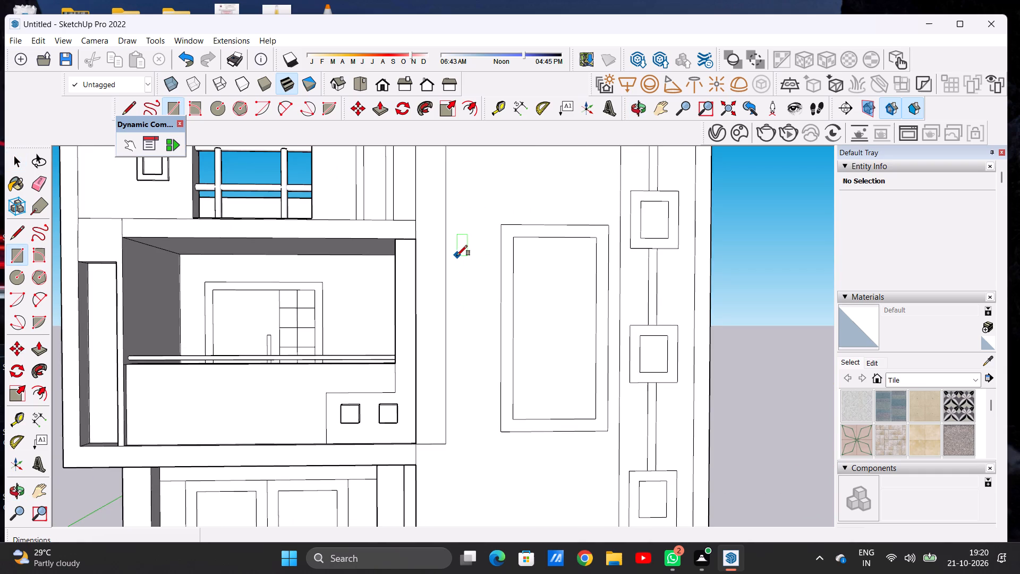
pyautogui.click(457, 256)
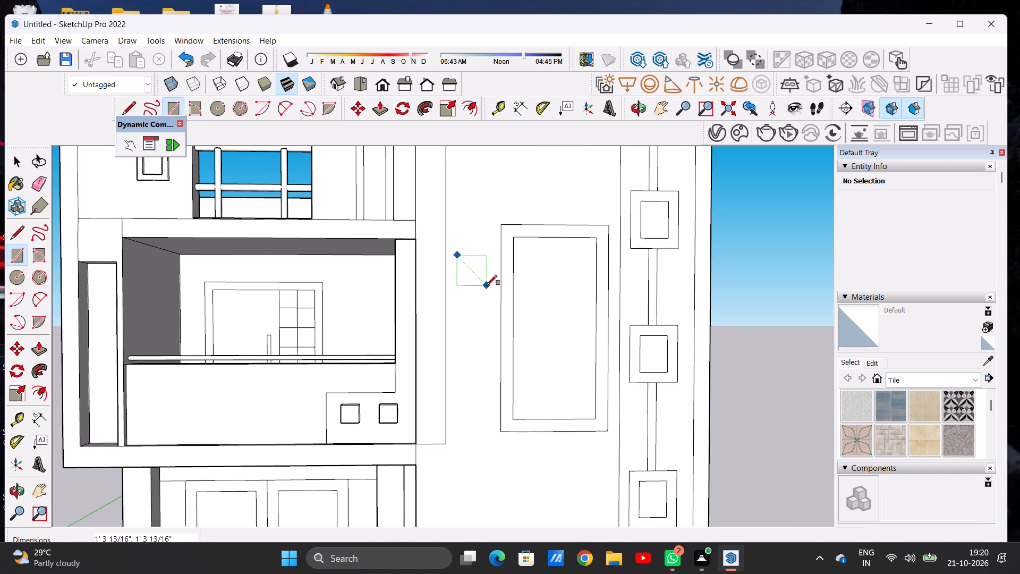
pyautogui.click(487, 285)
pyautogui.press('space')
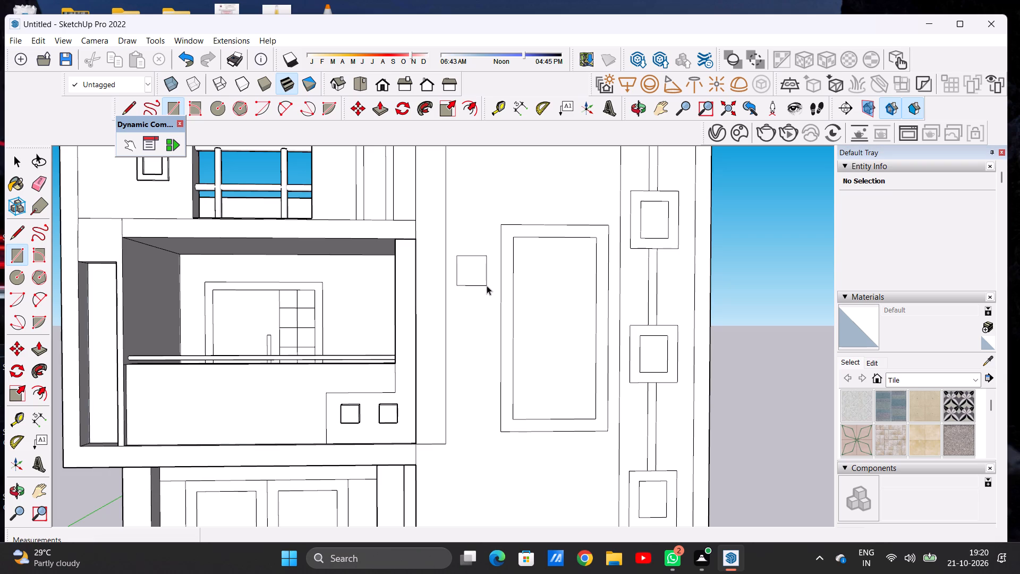
# Copy the small square straight down three times, spaced about 2' 3 7/8", 2' 1 7/16" and 2' 3/4", to form a column of four.
pyautogui.doubleClick(475, 275)
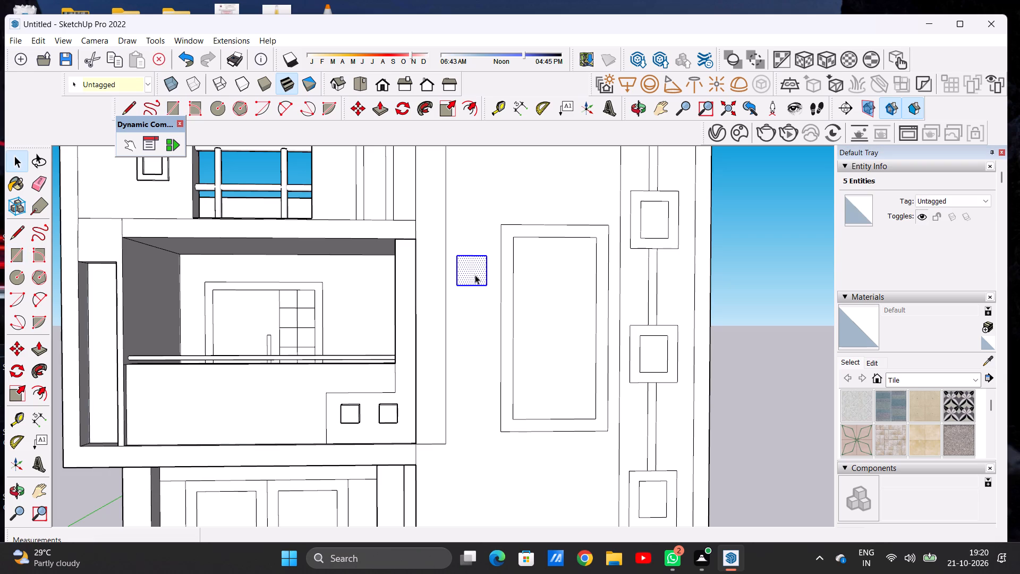
pyautogui.press('m')
pyautogui.click(486, 285)
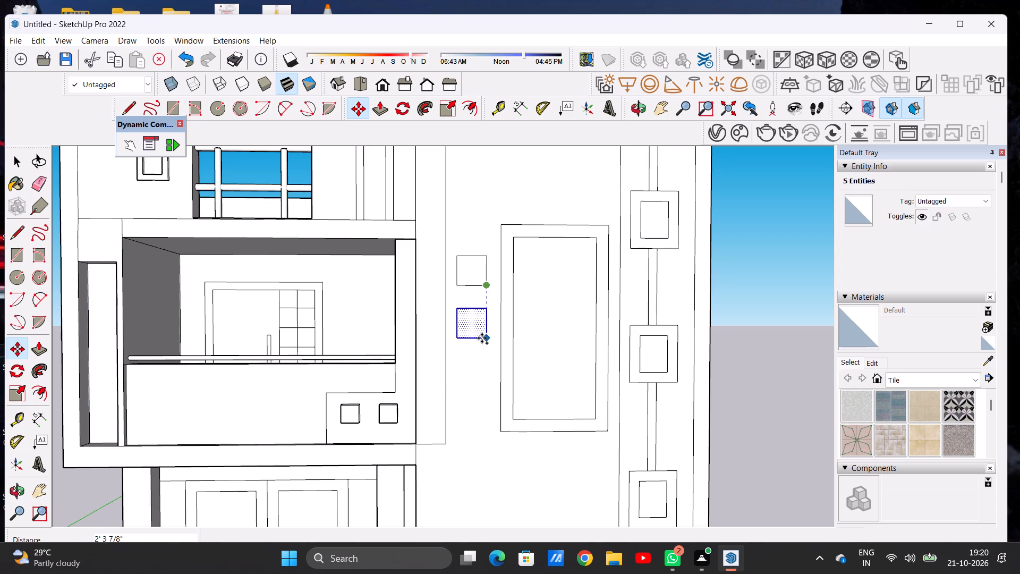
pyautogui.click(482, 338)
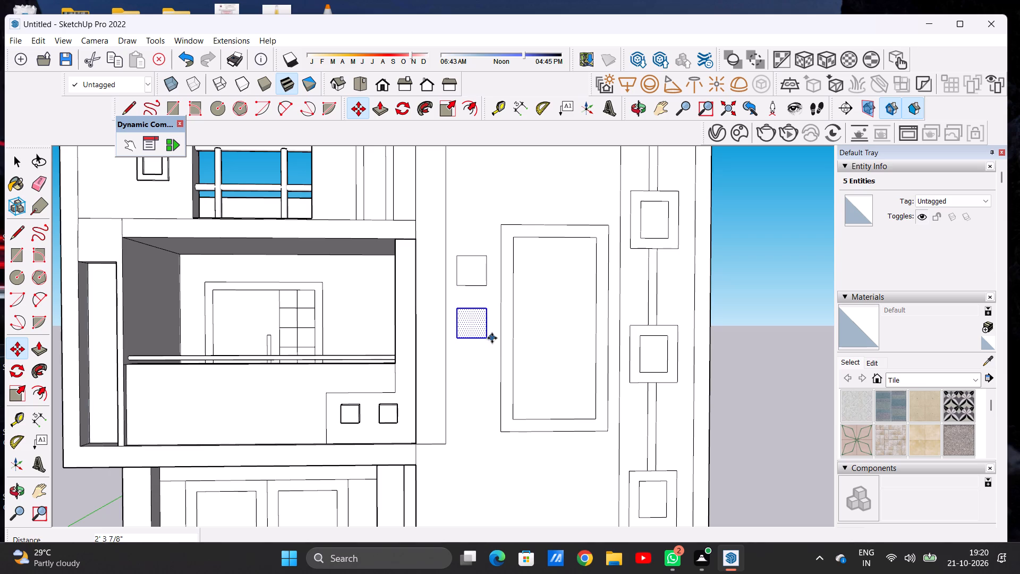
pyautogui.click(490, 339)
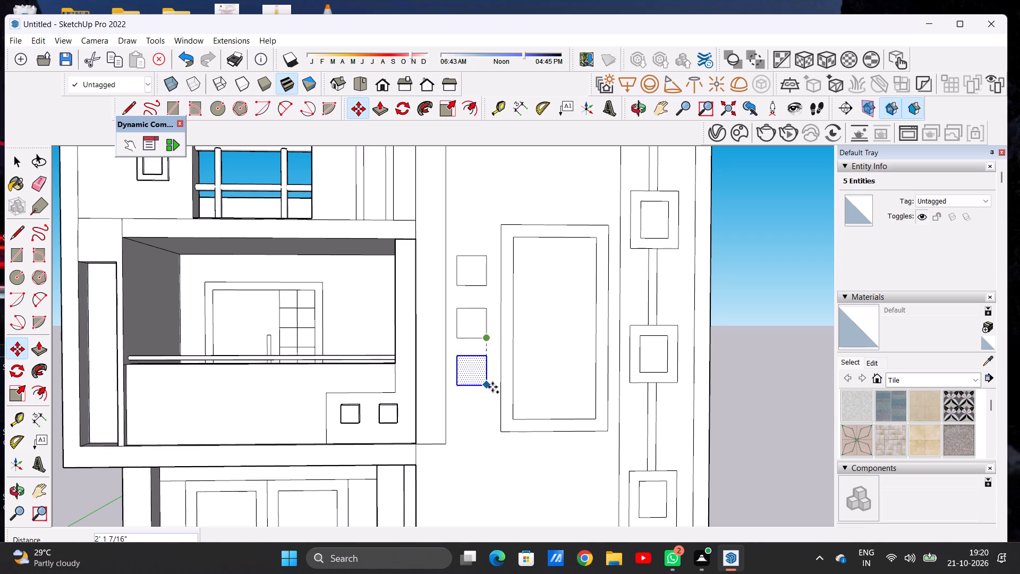
pyautogui.click(492, 387)
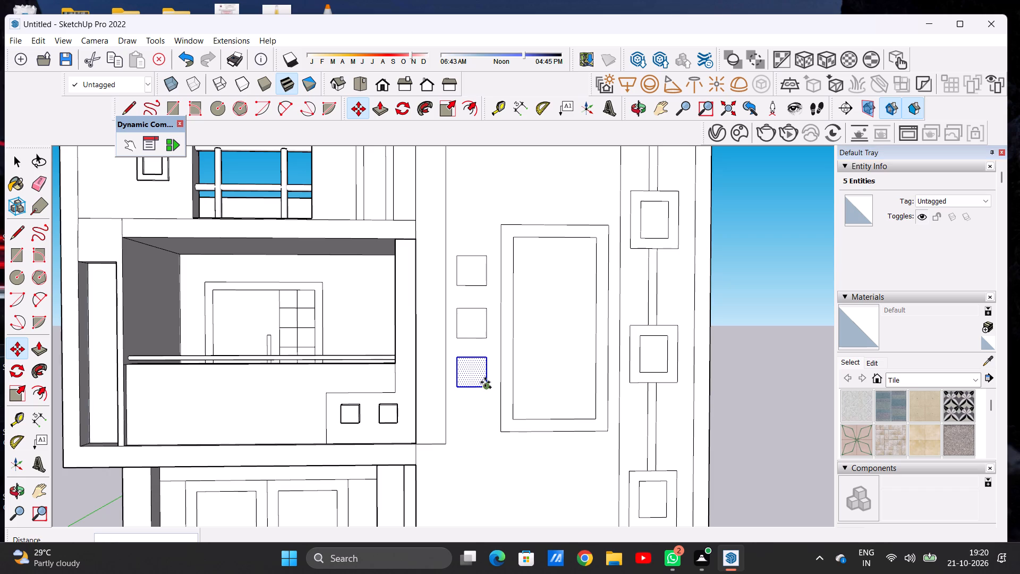
pyautogui.click(485, 387)
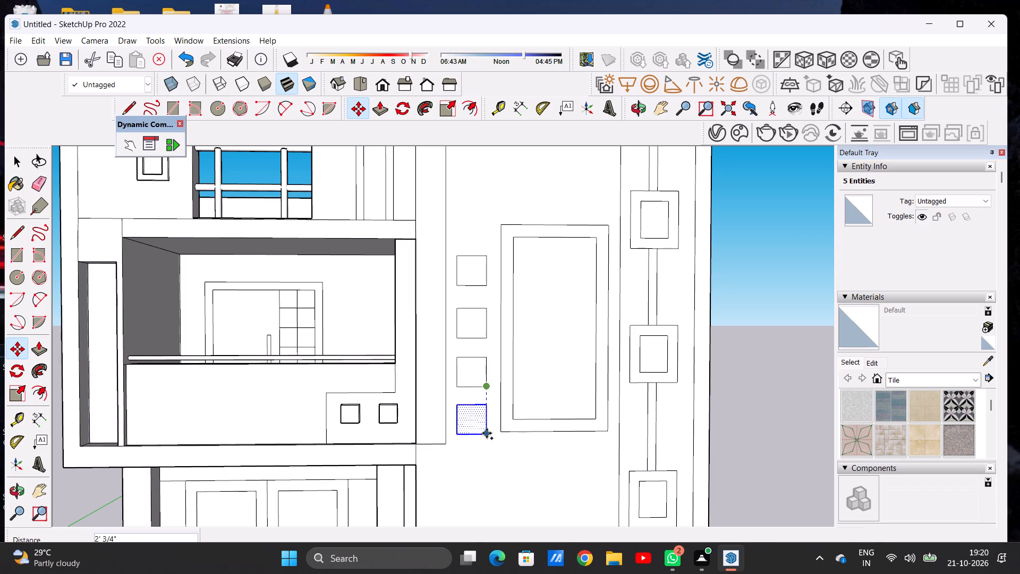
pyautogui.click(487, 433)
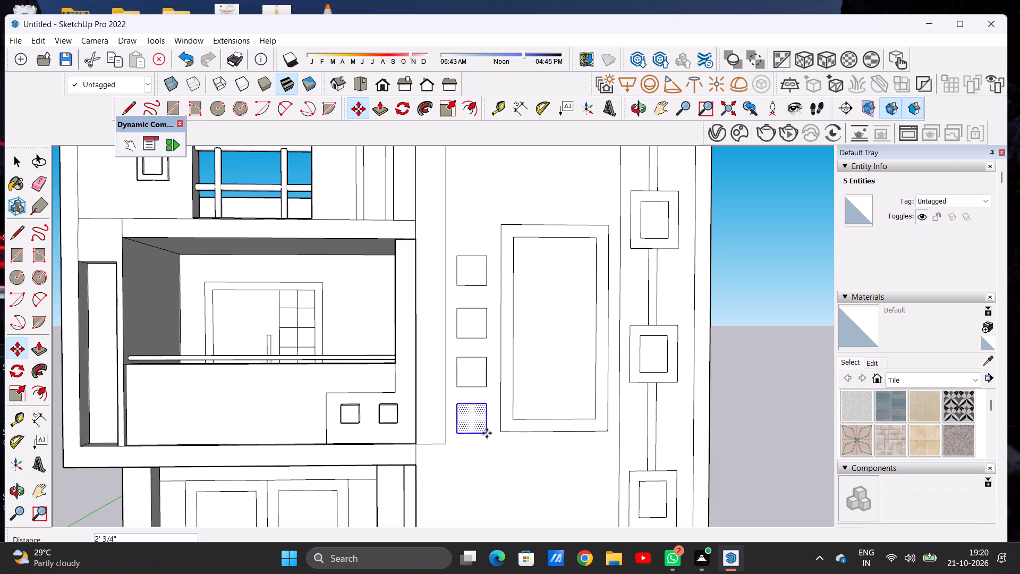
pyautogui.press('space')
pyautogui.scroll(-8, 463, 339)
pyautogui.click(647, 325)
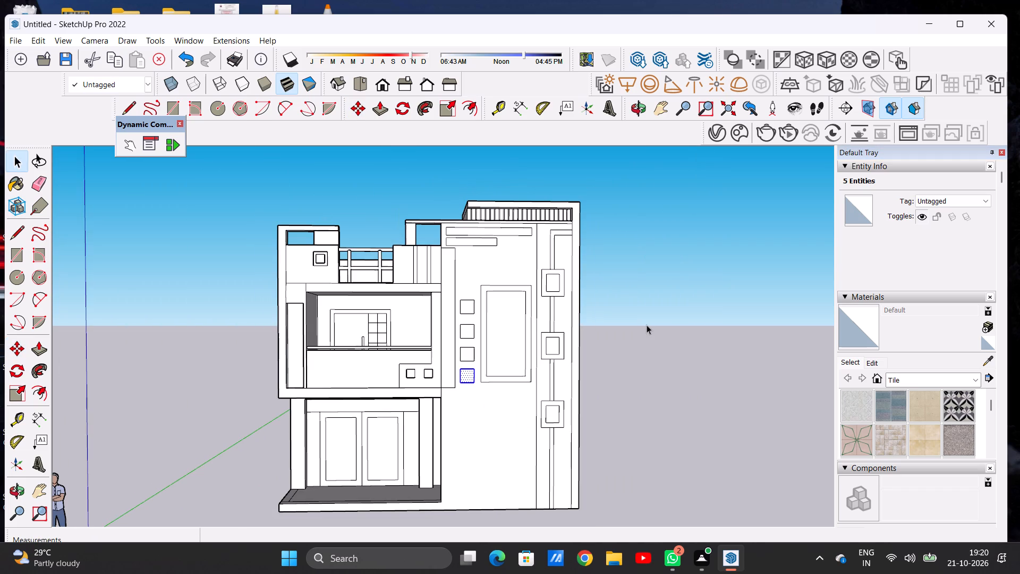
# Draw a horizontal rectangle about 4' 10 15/16" wide by 10 11/16" high just below the large framed panel.
pyautogui.scroll(-8, 484, 336)
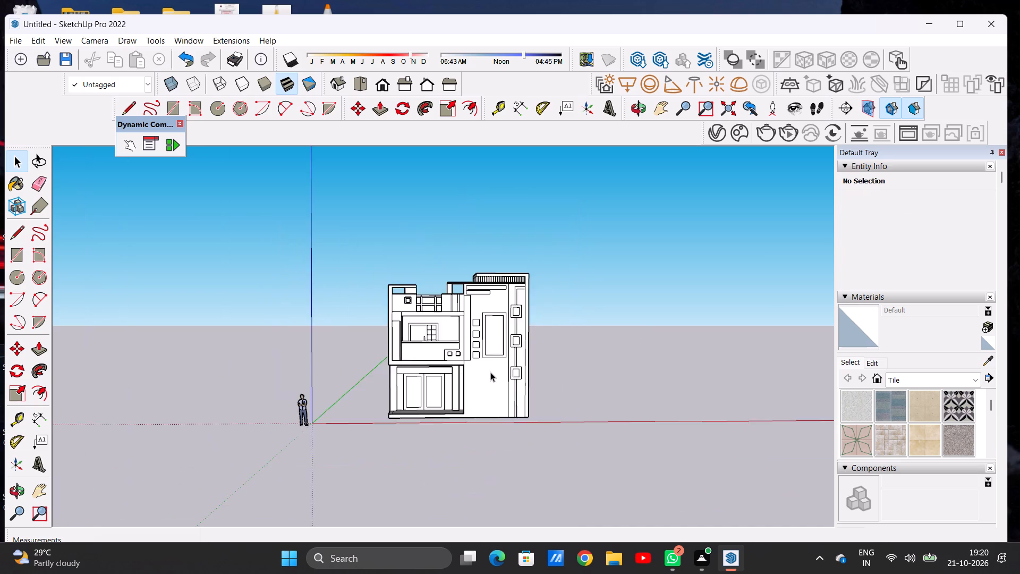
pyautogui.scroll(10, 493, 383)
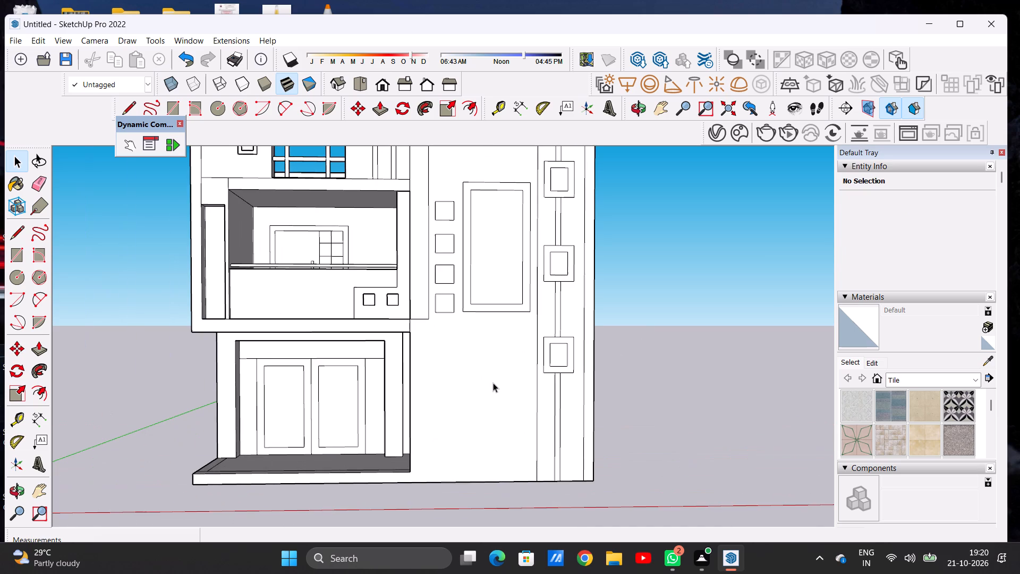
pyautogui.press('r')
pyautogui.scroll(4, 491, 377)
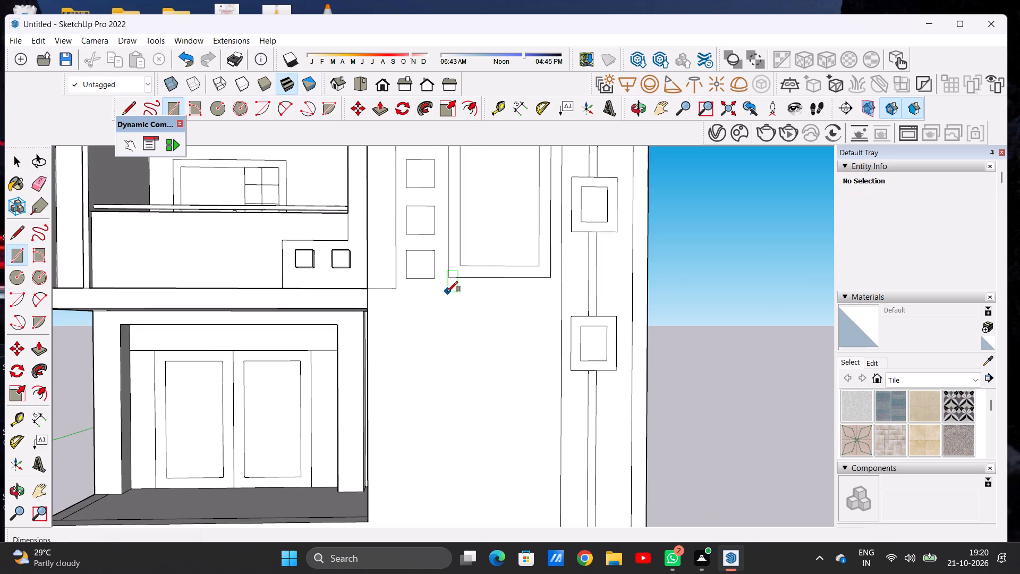
pyautogui.click(447, 292)
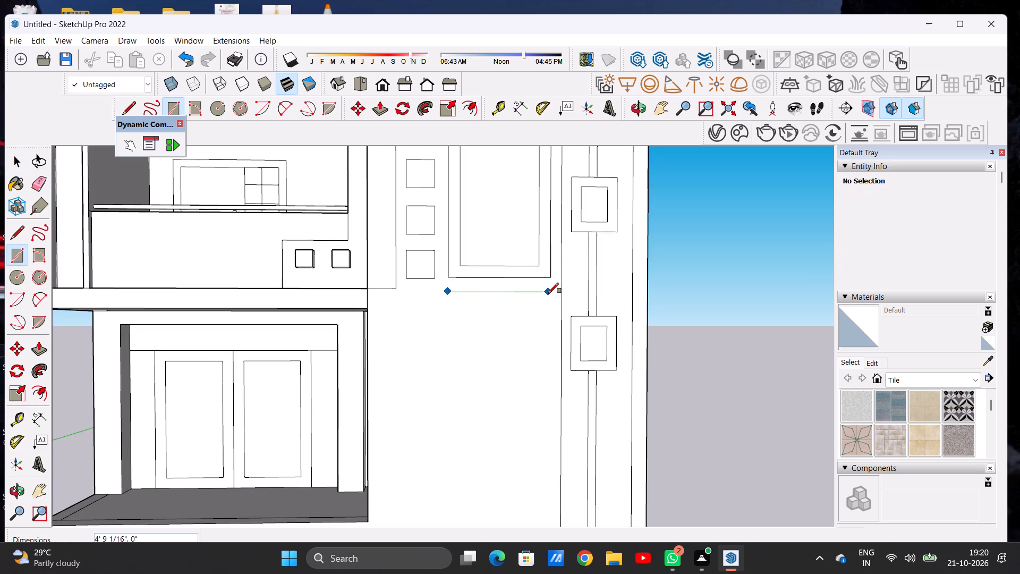
pyautogui.click(548, 293)
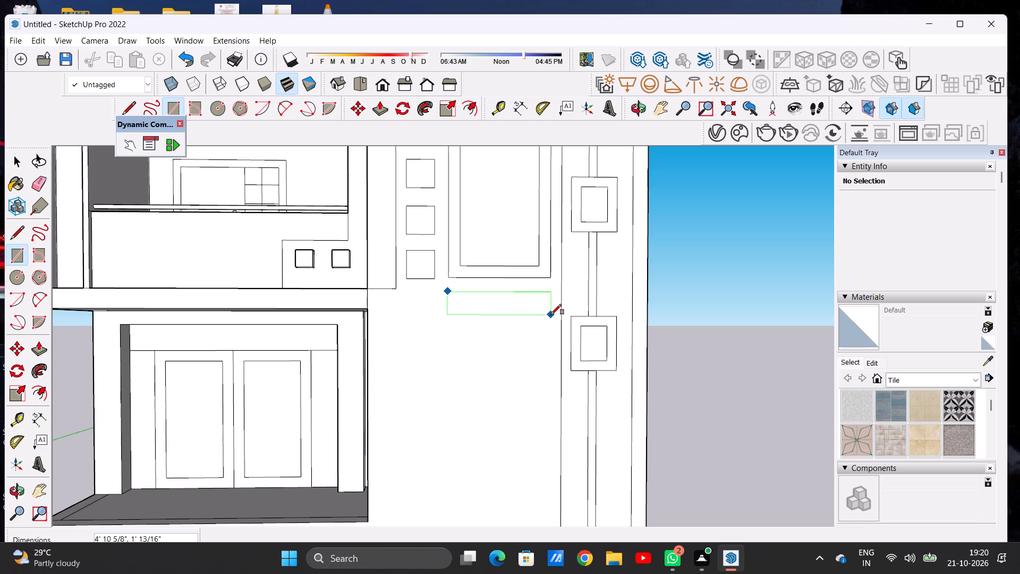
pyautogui.click(551, 311)
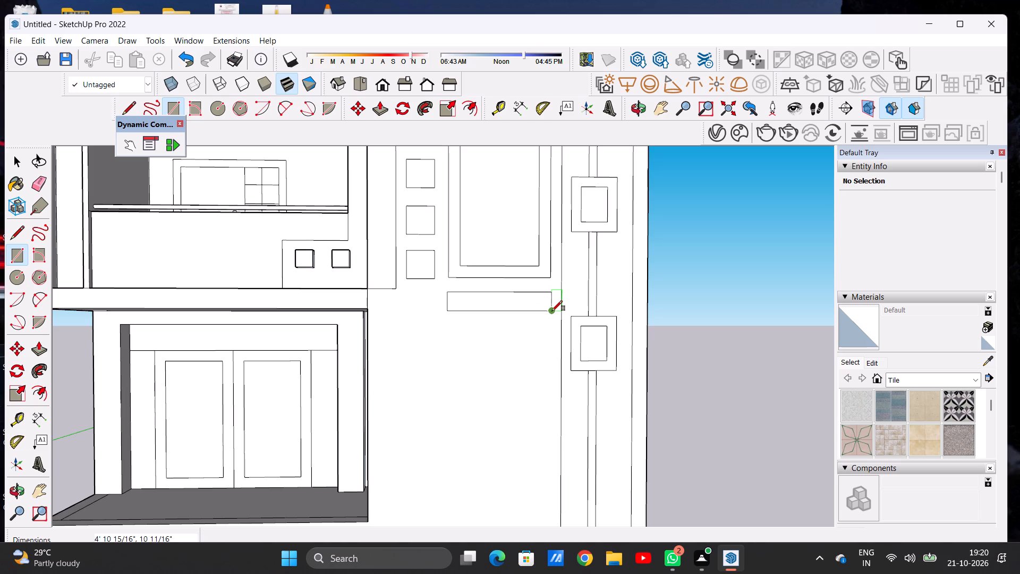
pyautogui.press('space')
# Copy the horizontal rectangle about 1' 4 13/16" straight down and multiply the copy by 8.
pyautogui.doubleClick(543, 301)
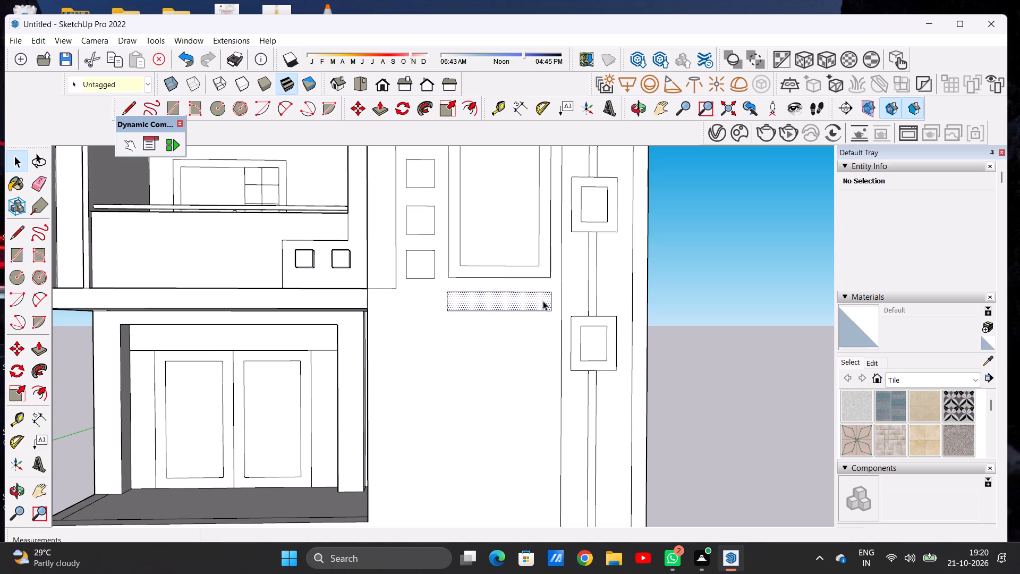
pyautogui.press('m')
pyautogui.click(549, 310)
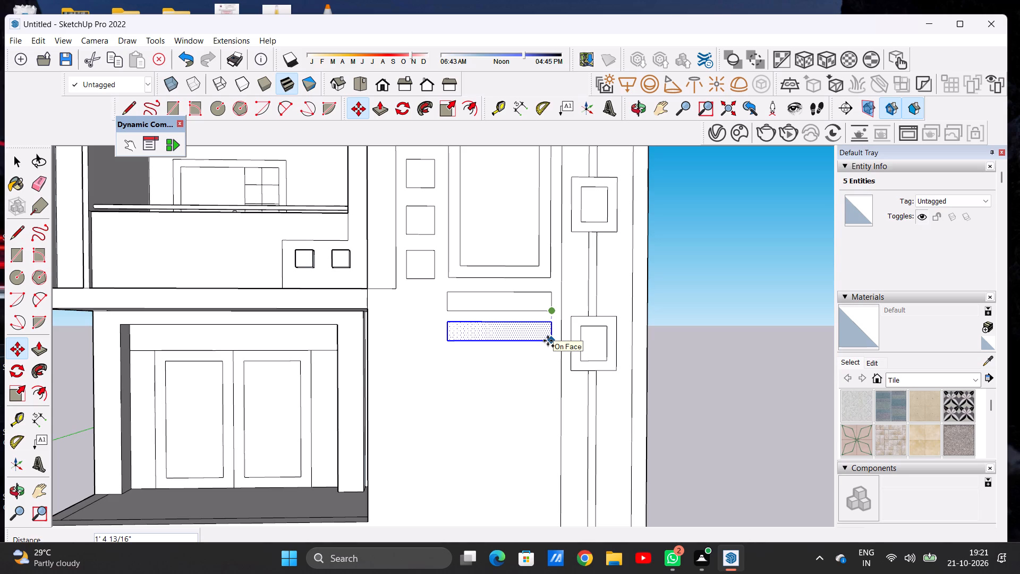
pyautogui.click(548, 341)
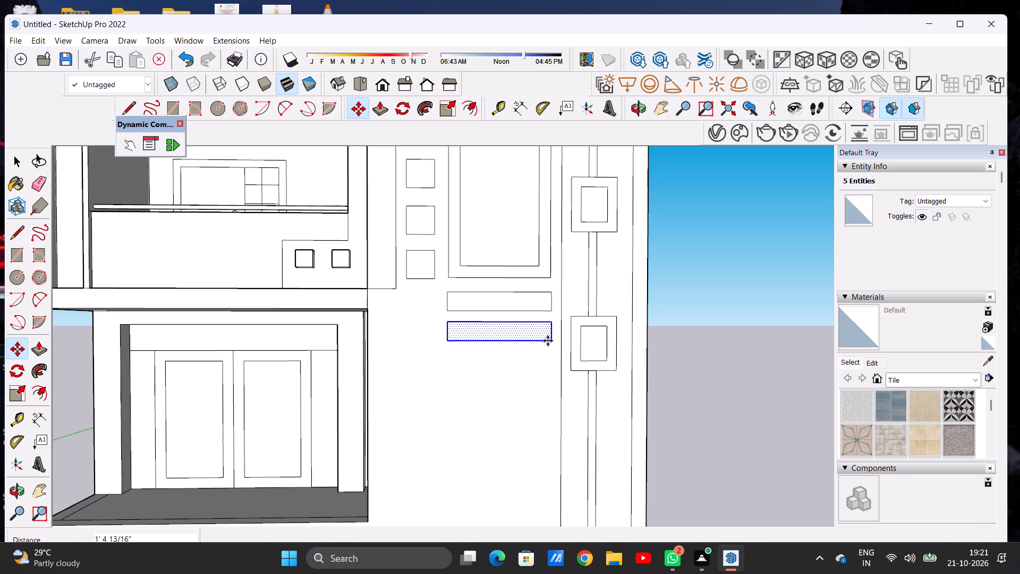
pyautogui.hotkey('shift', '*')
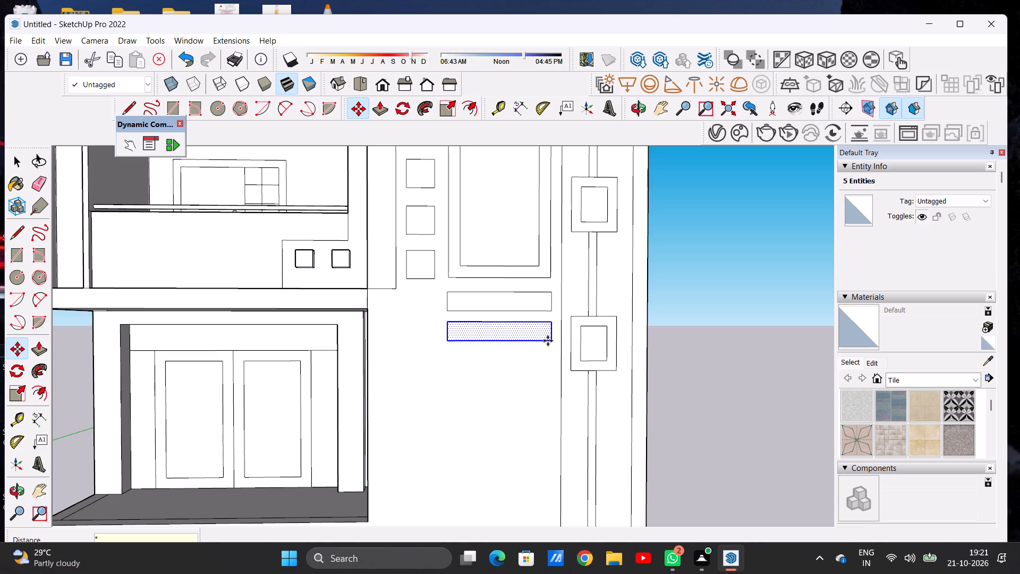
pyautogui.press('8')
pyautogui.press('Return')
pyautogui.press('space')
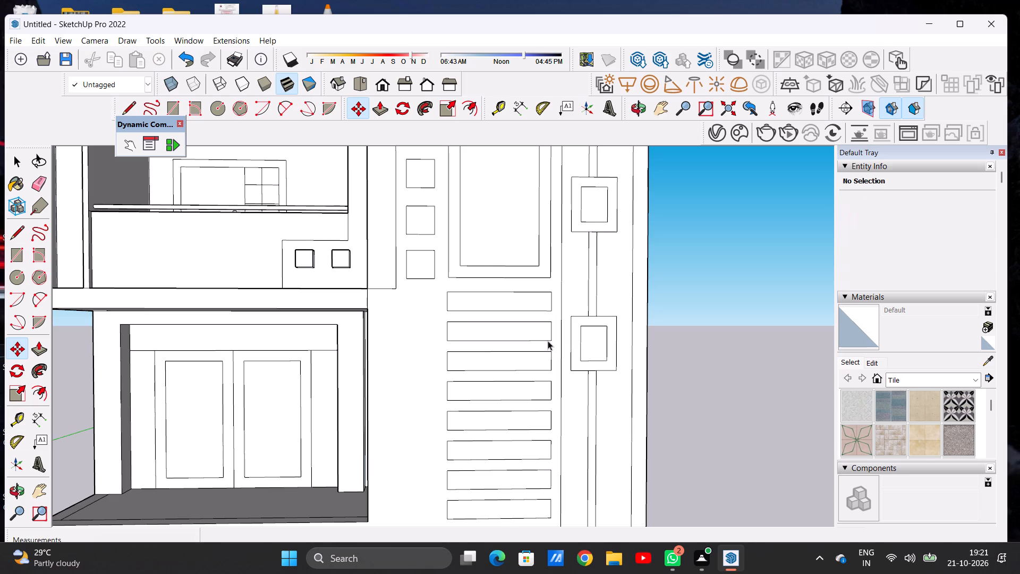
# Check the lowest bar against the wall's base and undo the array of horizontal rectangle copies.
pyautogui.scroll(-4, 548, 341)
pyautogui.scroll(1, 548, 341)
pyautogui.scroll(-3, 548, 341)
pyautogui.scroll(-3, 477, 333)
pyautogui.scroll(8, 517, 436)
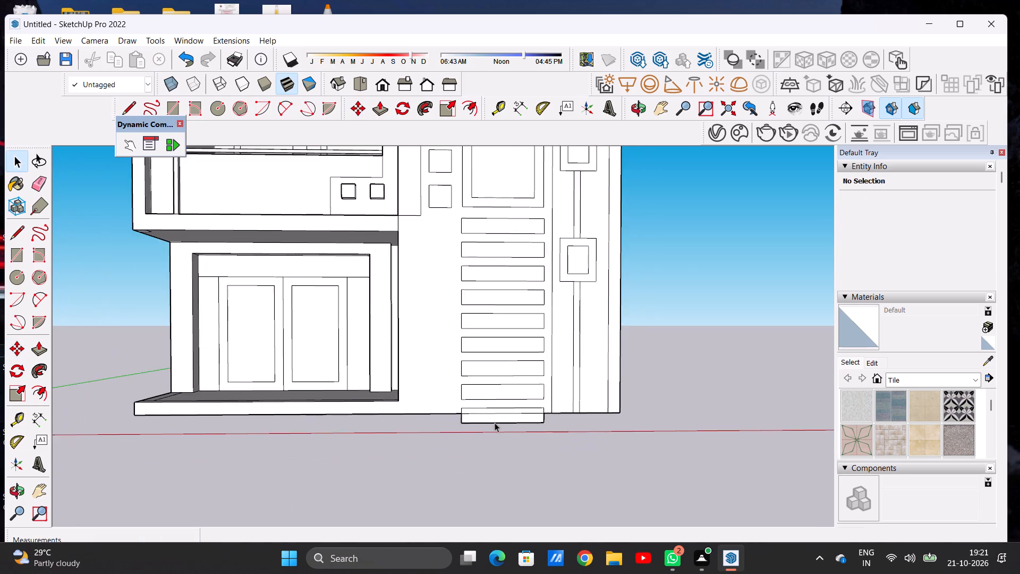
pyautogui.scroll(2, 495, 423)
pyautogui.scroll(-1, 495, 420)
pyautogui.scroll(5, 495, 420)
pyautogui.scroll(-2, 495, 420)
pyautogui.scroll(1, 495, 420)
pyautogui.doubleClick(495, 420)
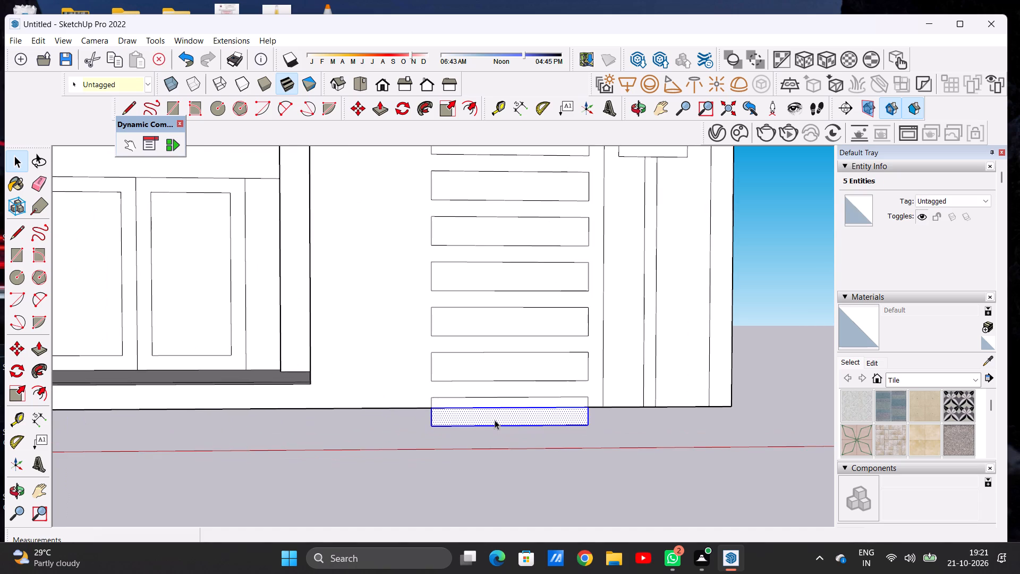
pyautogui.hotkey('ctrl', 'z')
# Copy the horizontal rectangle below the large framed panel about 1' 3 1/2" straight down and multiply the copy by 6.
pyautogui.scroll(-3, 495, 420)
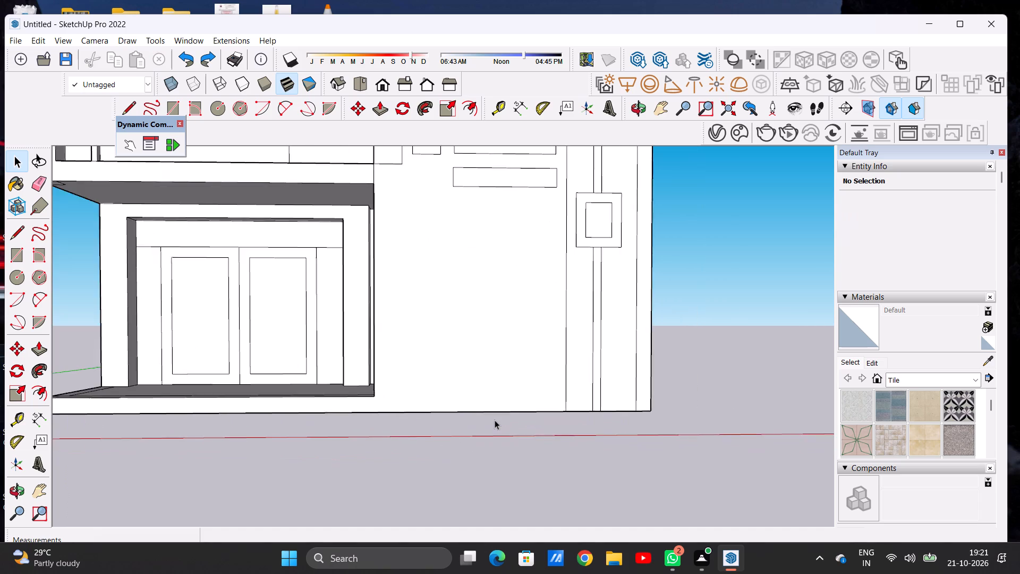
pyautogui.scroll(-10, 495, 420)
pyautogui.scroll(4, 514, 293)
pyautogui.doubleClick(513, 289)
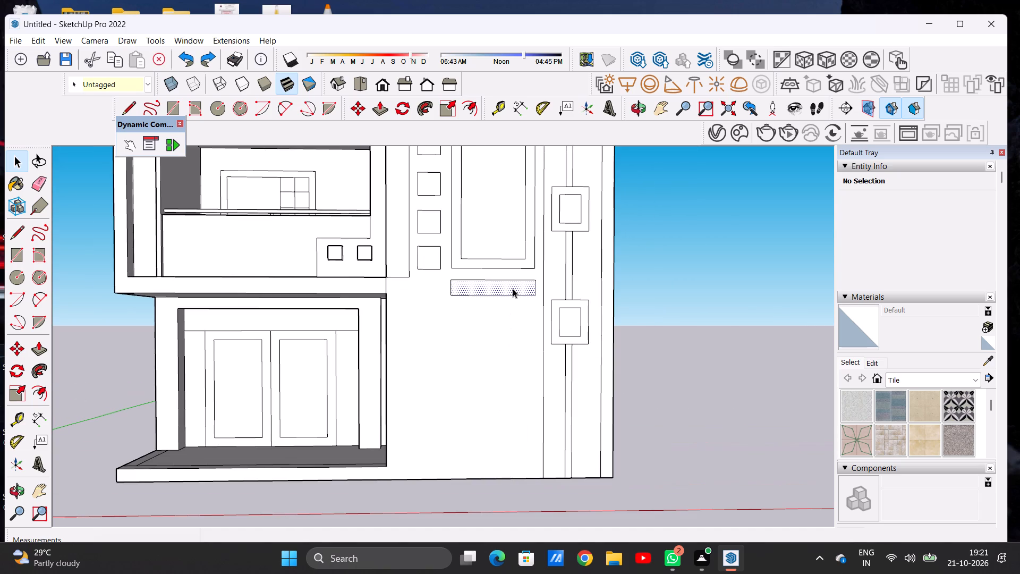
pyautogui.press('m')
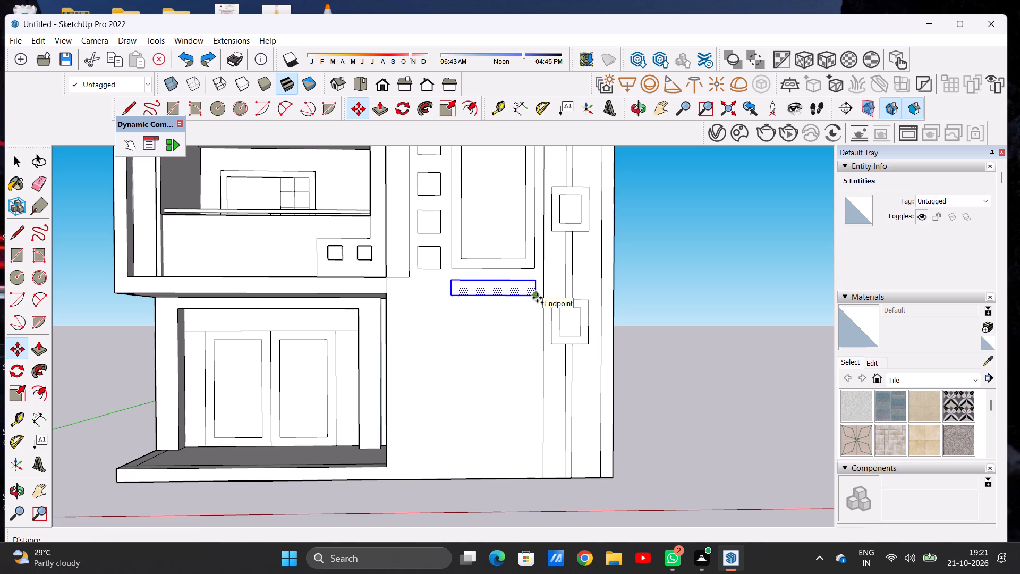
pyautogui.click(537, 298)
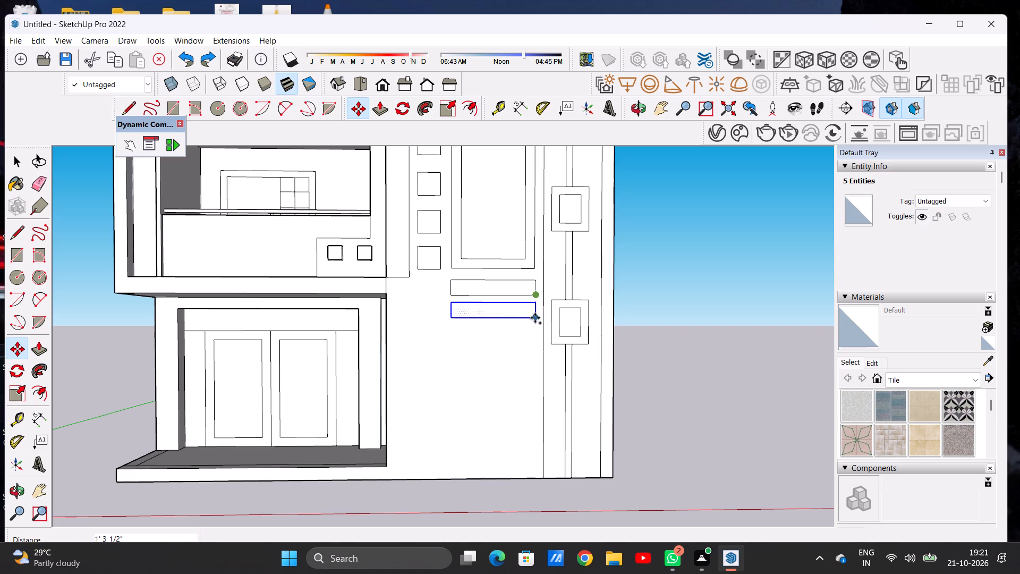
pyautogui.click(535, 318)
pyautogui.hotkey('shift', '*')
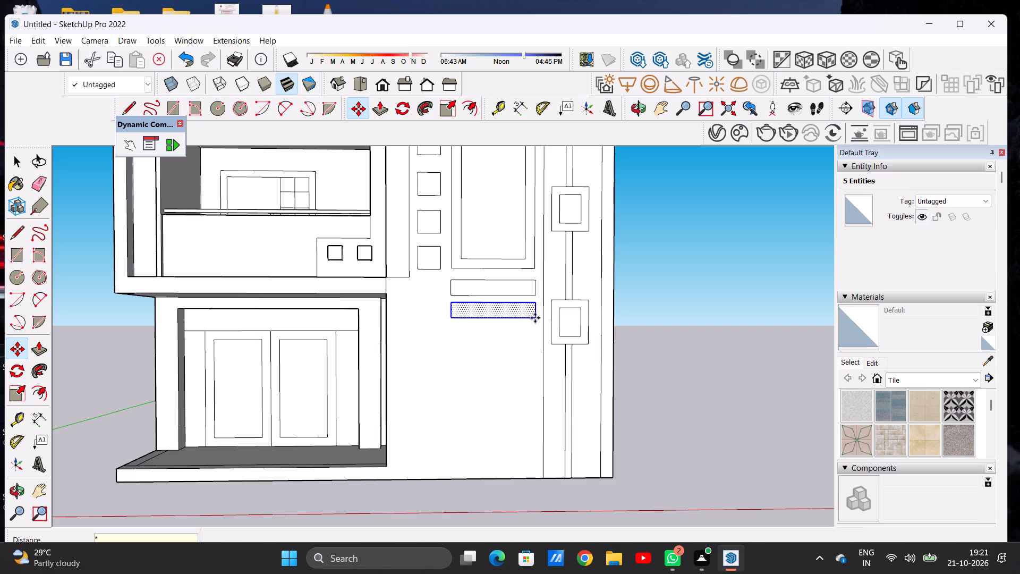
pyautogui.press('6')
pyautogui.press('Return')
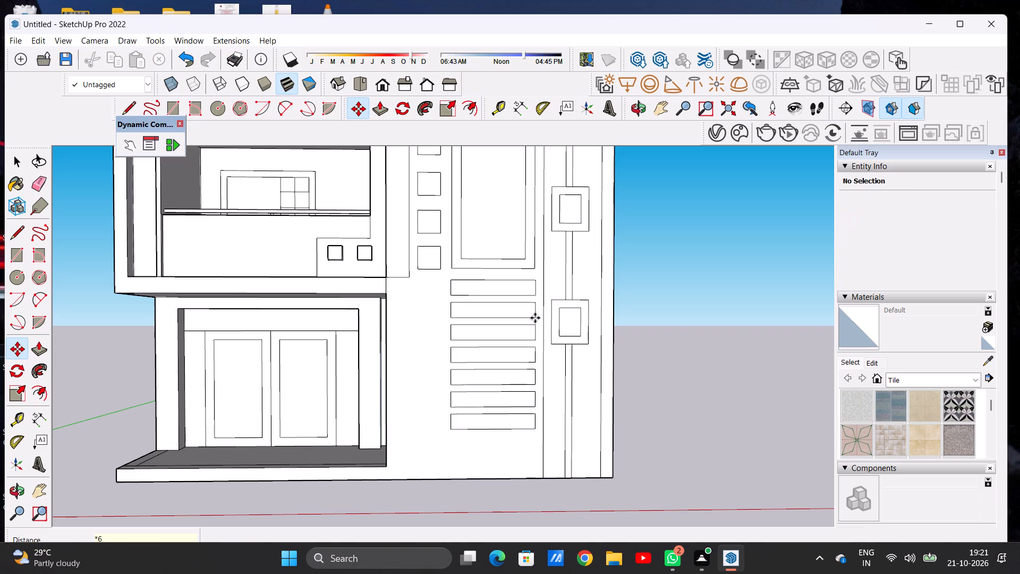
pyautogui.press('space')
# Copy the lowest bar straight down twice, spaced about 1' 3 11/16" and 1' 3 13/16", to continue the column towards the wall's base.
pyautogui.scroll(4, 499, 425)
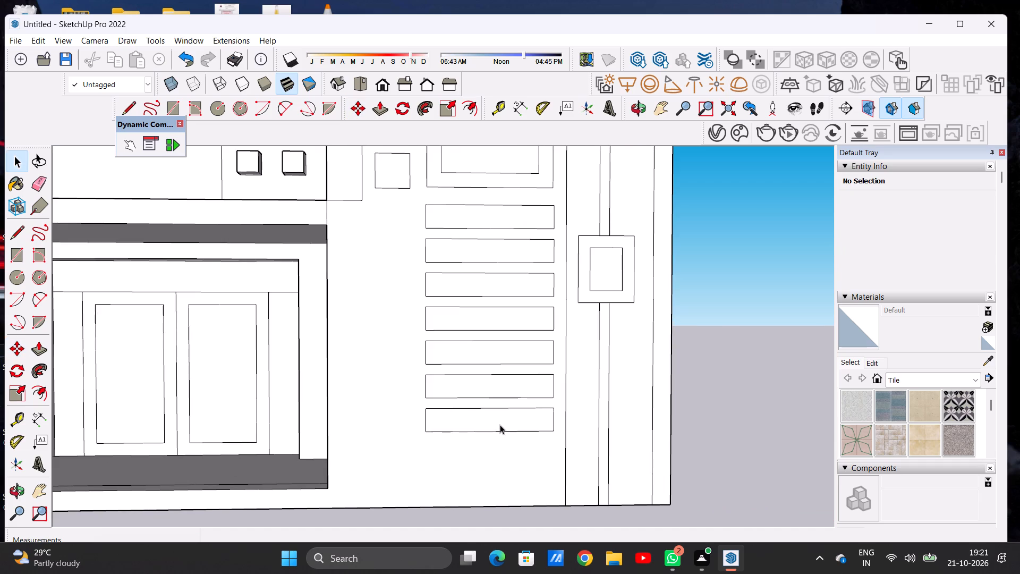
pyautogui.doubleClick(500, 425)
pyautogui.press('m')
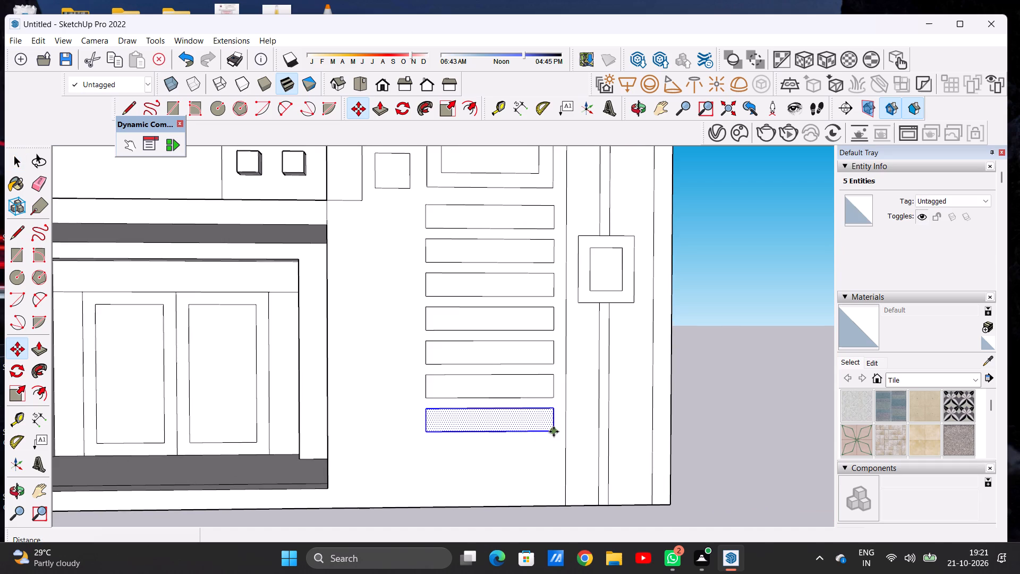
pyautogui.click(554, 432)
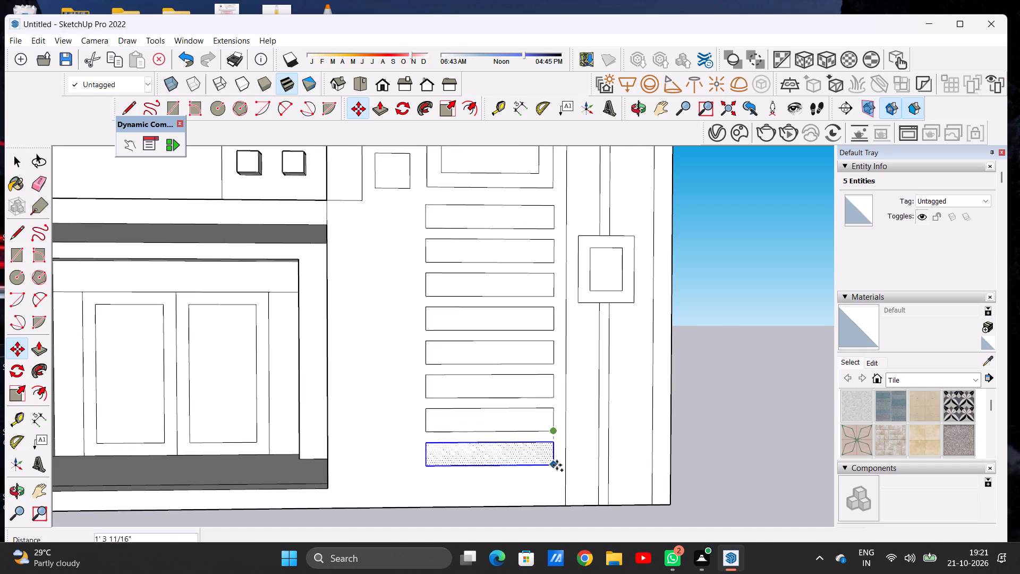
pyautogui.click(557, 465)
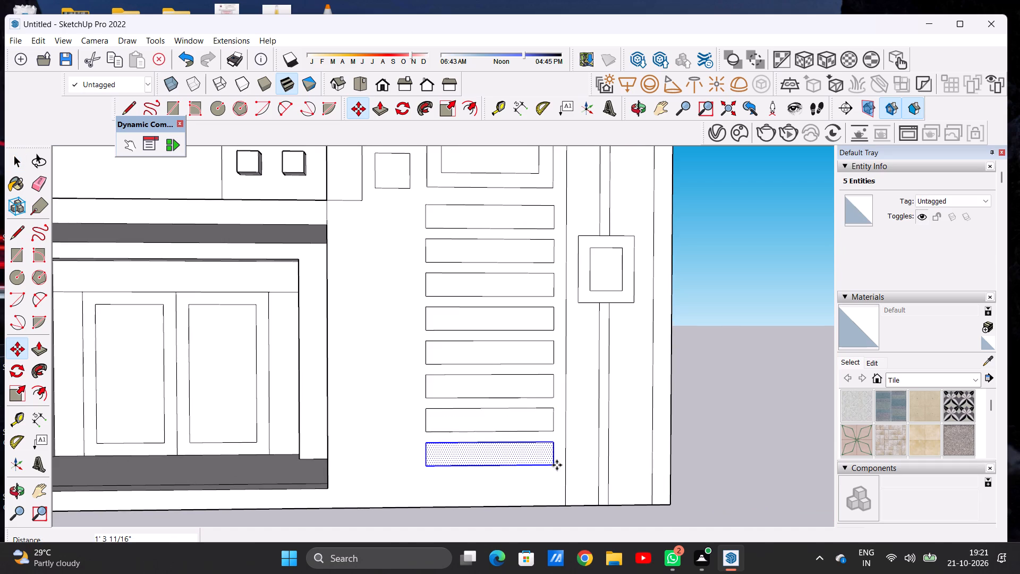
pyautogui.click(557, 465)
pyautogui.click(555, 499)
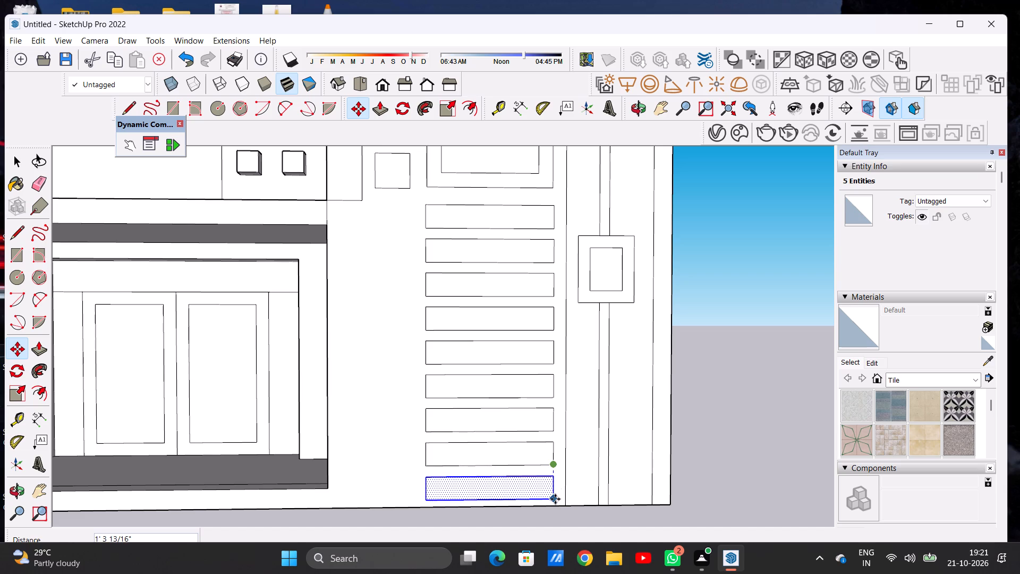
pyautogui.press('space')
pyautogui.click(768, 417)
# Examine the whole front facade and the tall wall's panels, squares and bars from several angles and distances.
pyautogui.scroll(-10, 383, 416)
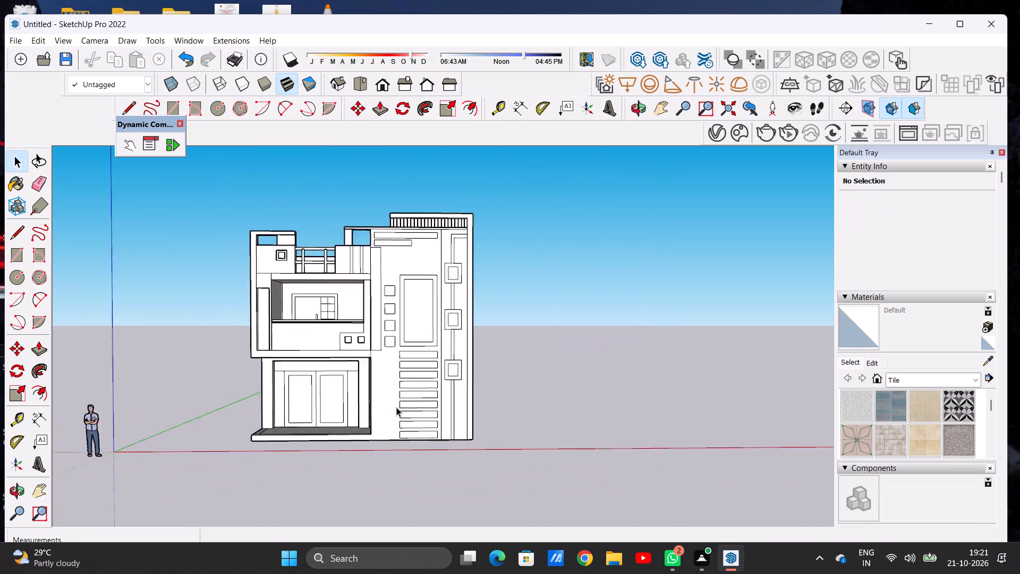
pyautogui.scroll(-10, 396, 407)
pyautogui.scroll(7, 398, 402)
pyautogui.moveTo(477, 347); pyautogui.dragTo(521, 361, button='middle')
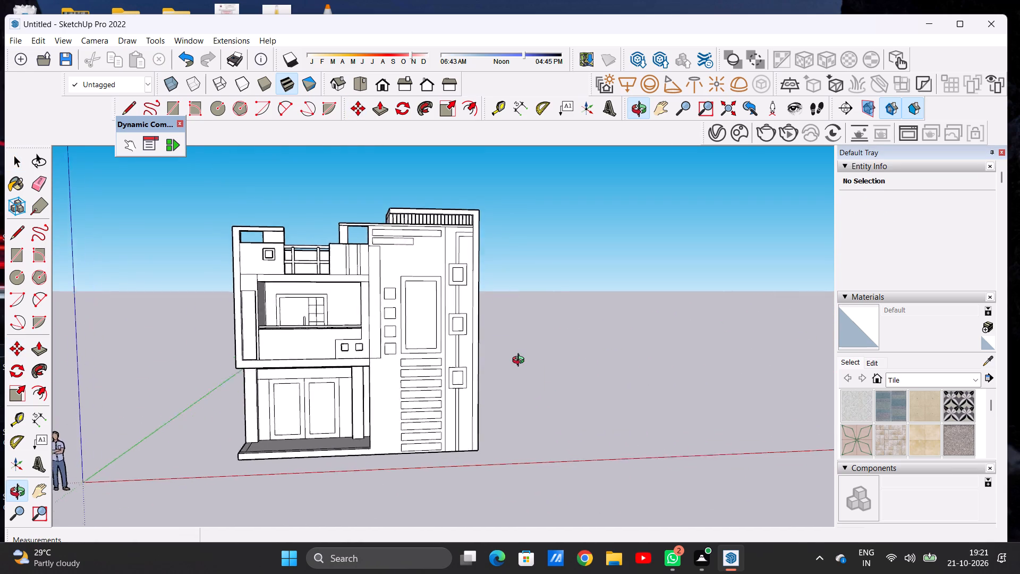
pyautogui.moveTo(521, 361); pyautogui.dragTo(477, 381, button='middle')
pyautogui.scroll(-6, 616, 374)
pyautogui.scroll(8, 555, 366)
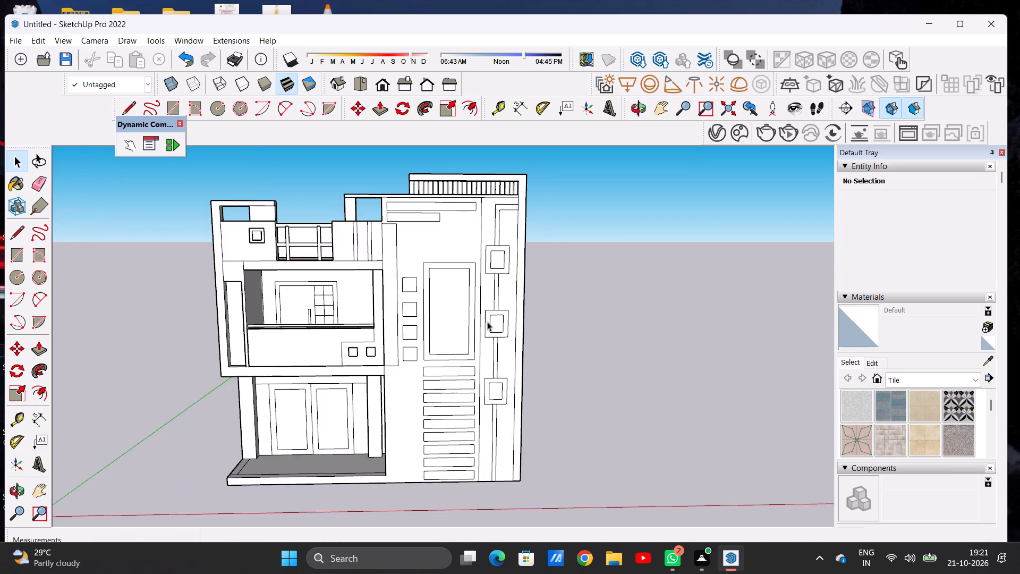
pyautogui.scroll(3, 487, 322)
pyautogui.scroll(-6, 486, 229)
pyautogui.moveTo(496, 227); pyautogui.dragTo(401, 261, button='middle')
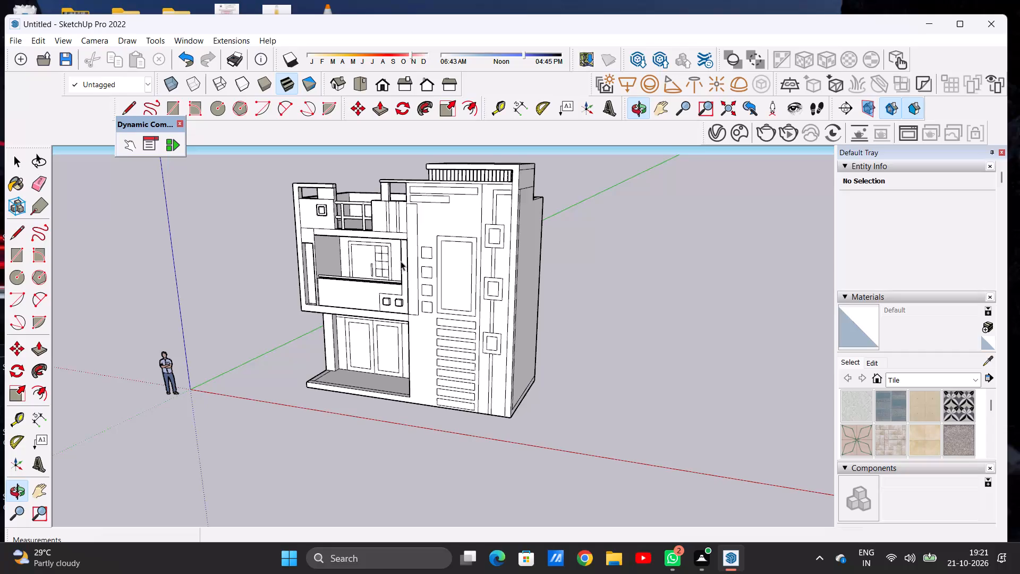
pyautogui.scroll(-3, 404, 260)
pyautogui.scroll(7, 436, 252)
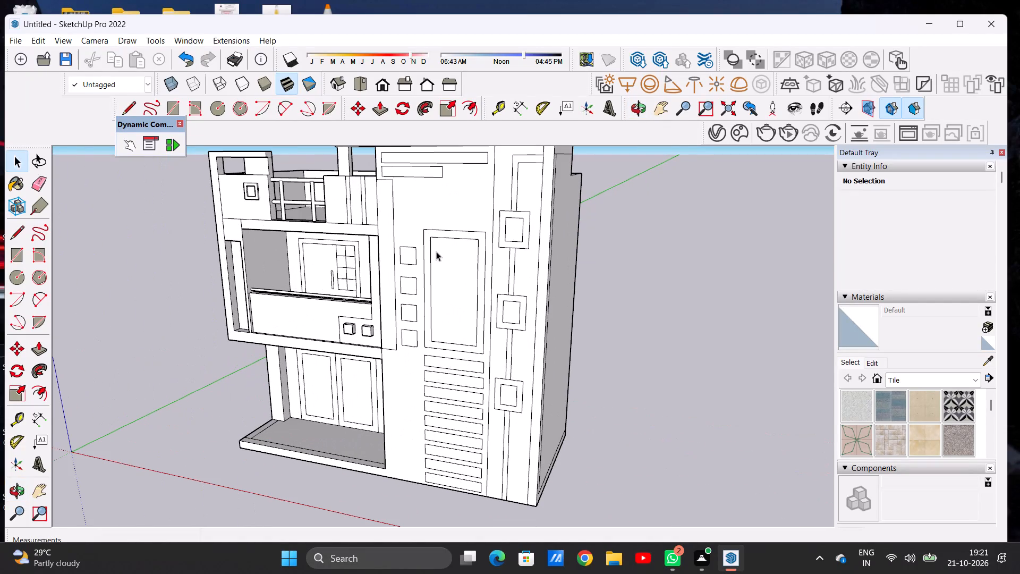
pyautogui.scroll(-5, 438, 298)
pyautogui.moveTo(431, 320); pyautogui.dragTo(553, 324, button='middle')
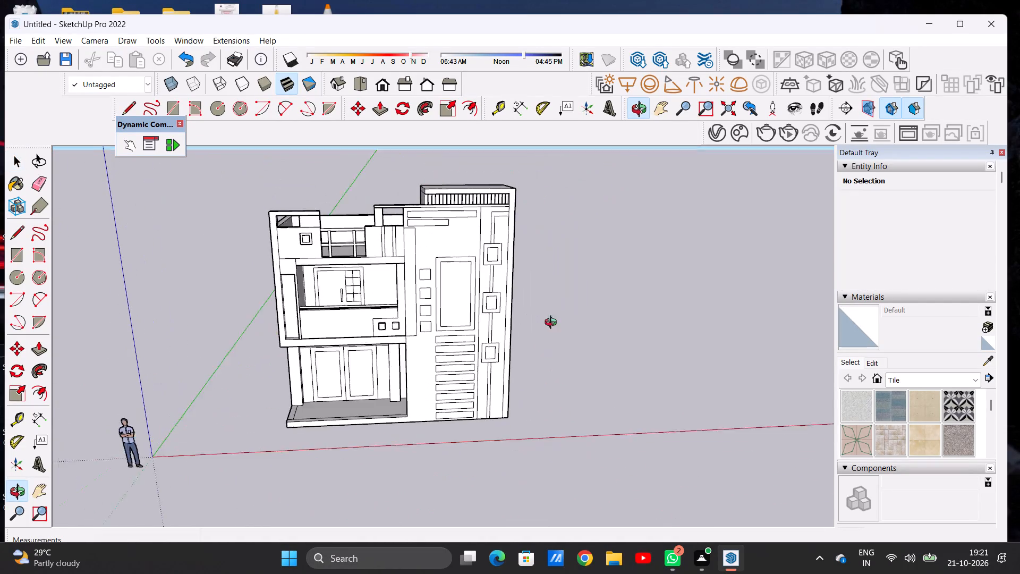
pyautogui.moveTo(553, 324); pyautogui.dragTo(583, 326, button='middle')
pyautogui.scroll(13, 513, 255)
pyautogui.moveTo(484, 247); pyautogui.dragTo(594, 240, button='middle')
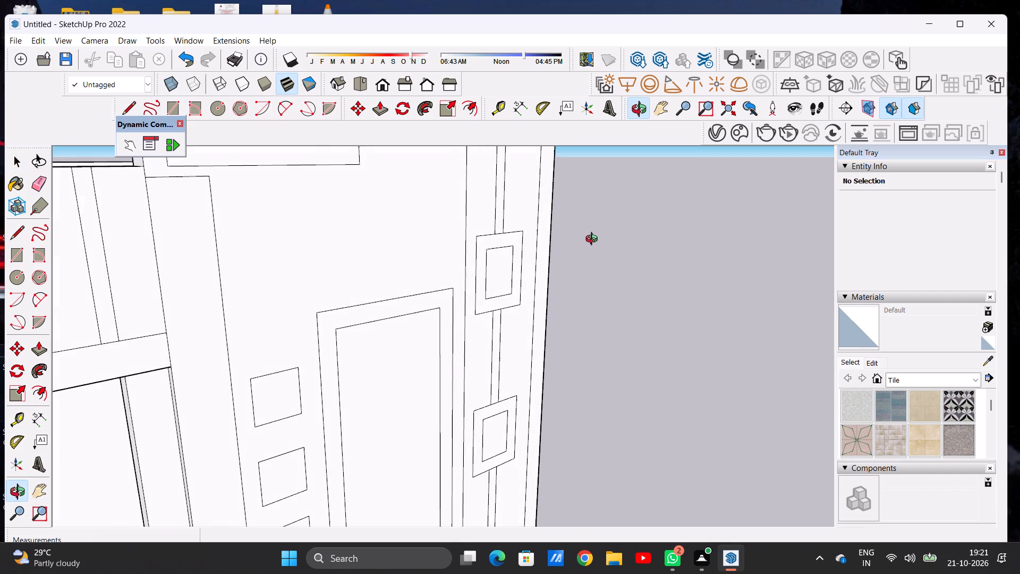
pyautogui.moveTo(594, 240); pyautogui.dragTo(448, 256, button='middle')
pyautogui.scroll(-17, 524, 263)
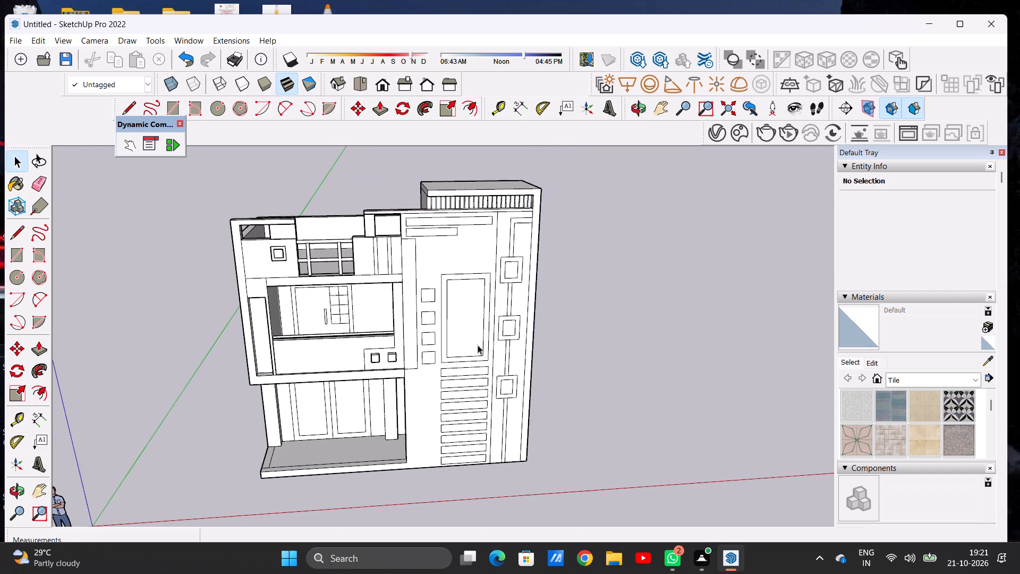
pyautogui.moveTo(491, 348); pyautogui.dragTo(476, 327, button='middle')
pyautogui.scroll(6, 528, 263)
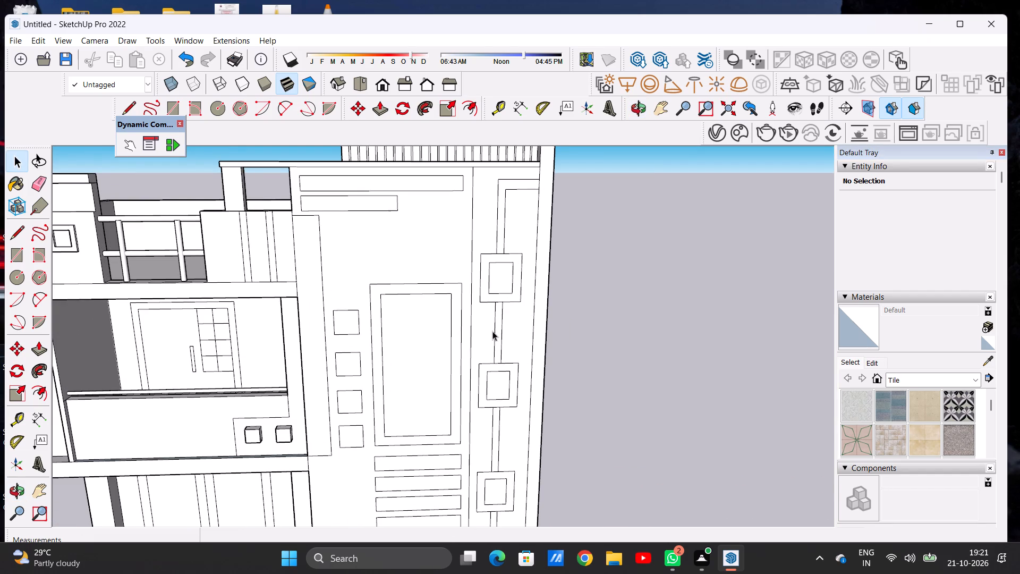
pyautogui.scroll(-12, 487, 316)
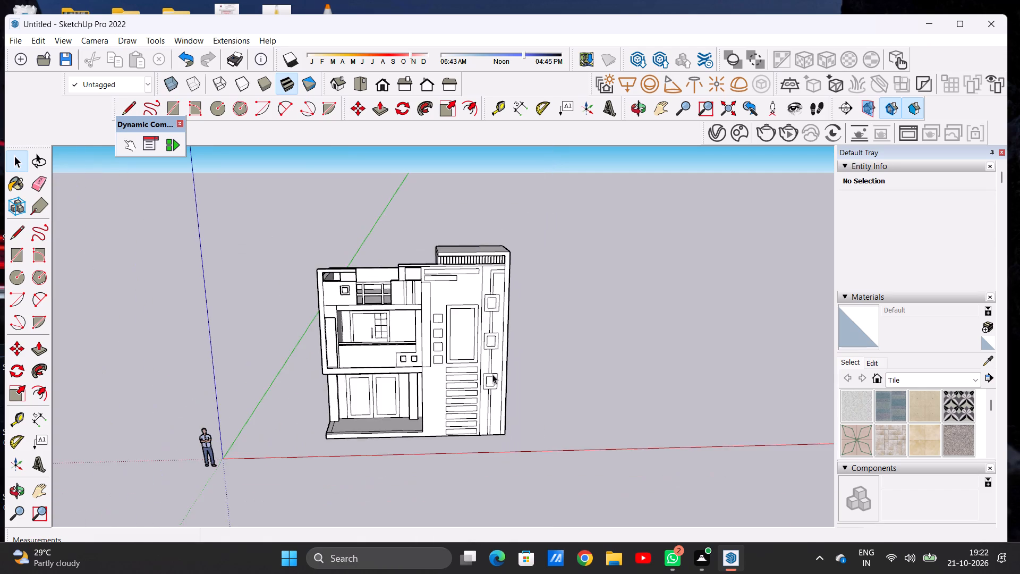
pyautogui.scroll(1, 494, 395)
pyautogui.scroll(-1, 494, 395)
pyautogui.scroll(5, 494, 395)
pyautogui.scroll(-6, 487, 369)
pyautogui.scroll(4, 493, 301)
pyautogui.scroll(-1, 494, 301)
pyautogui.scroll(4, 494, 301)
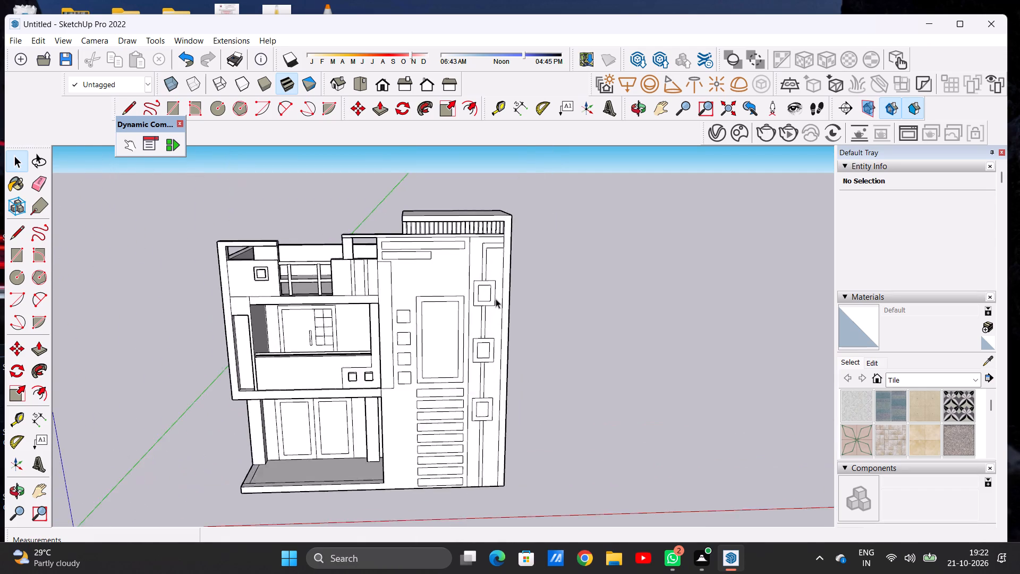
pyautogui.scroll(4, 496, 299)
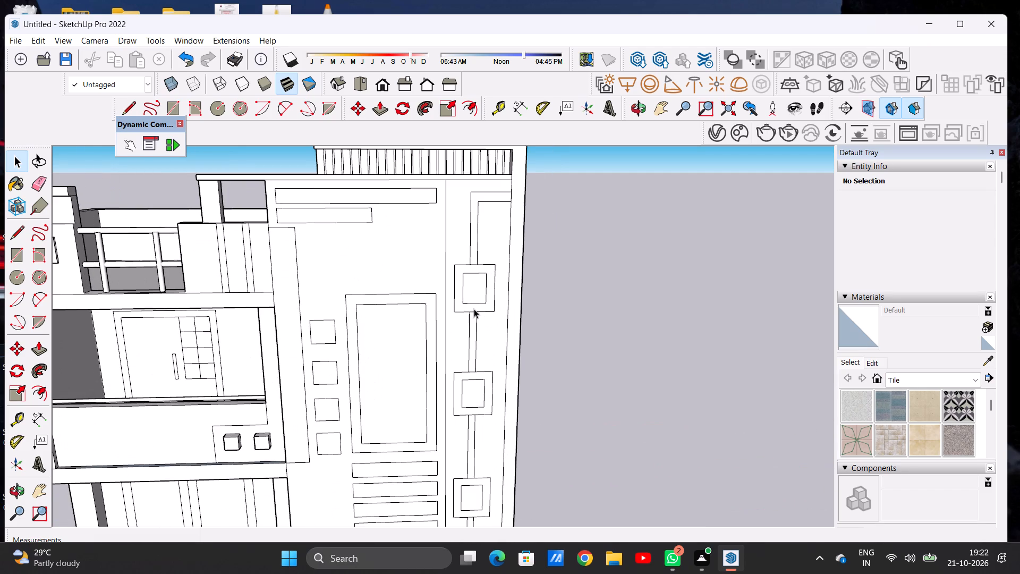
pyautogui.scroll(-4, 473, 303)
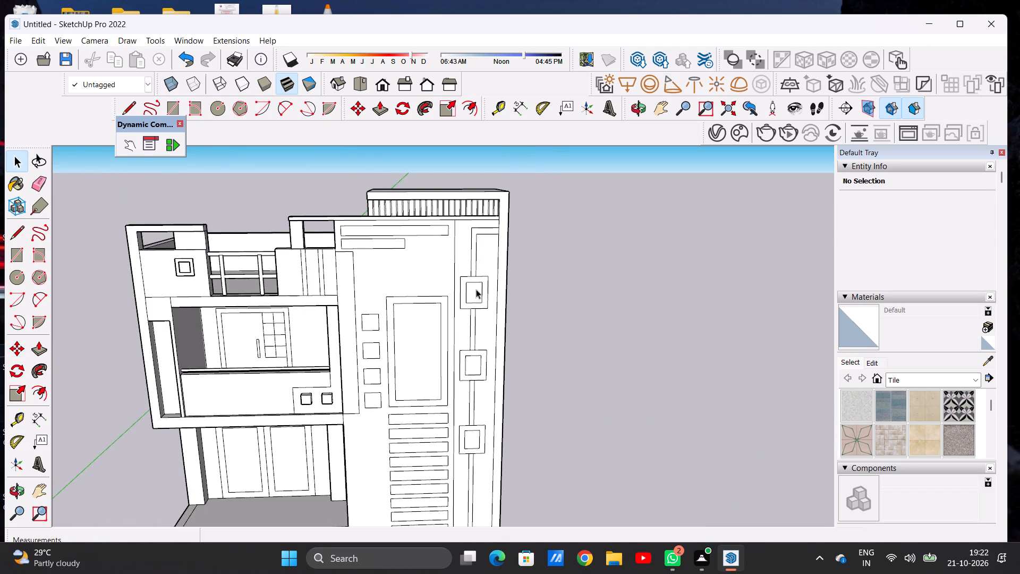
# Extrude the outer frame of the uppermost framed square on the tall wall's vertical strip outward about 4 5/16".
pyautogui.moveTo(470, 290); pyautogui.dragTo(394, 302, button='middle')
pyautogui.scroll(12, 488, 290)
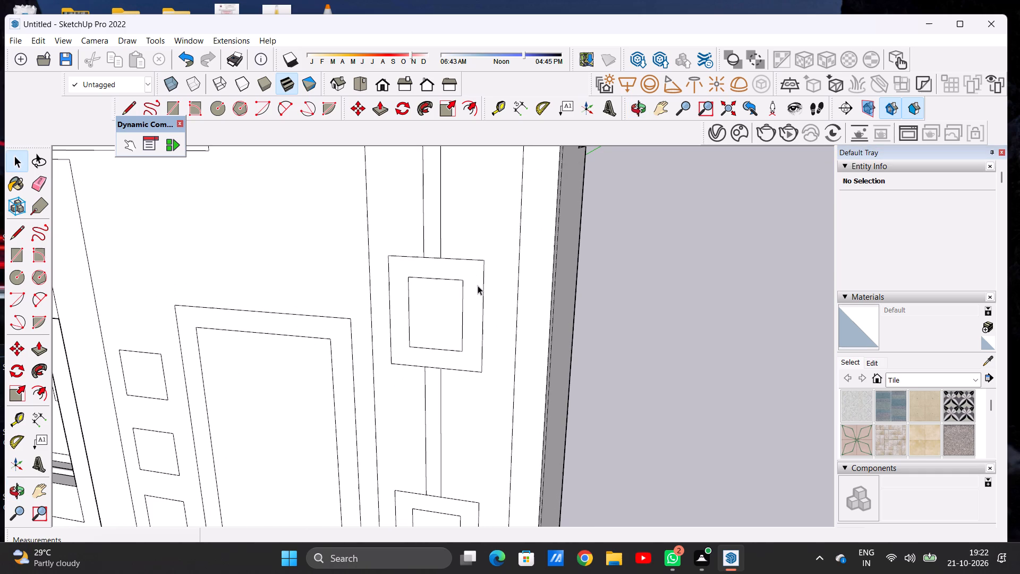
pyautogui.press('p')
pyautogui.scroll(2, 468, 271)
pyautogui.click(468, 268)
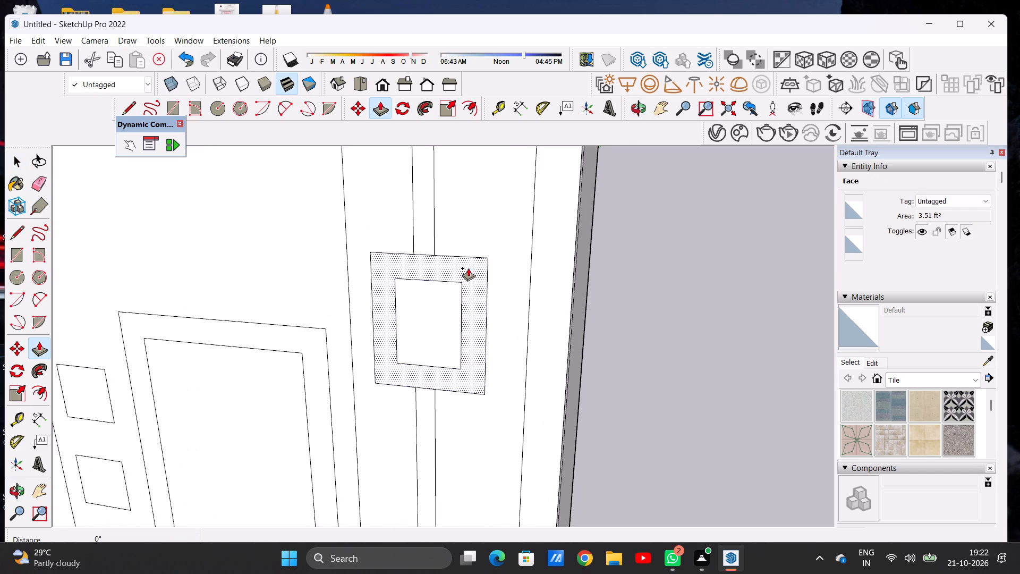
pyautogui.click(467, 276)
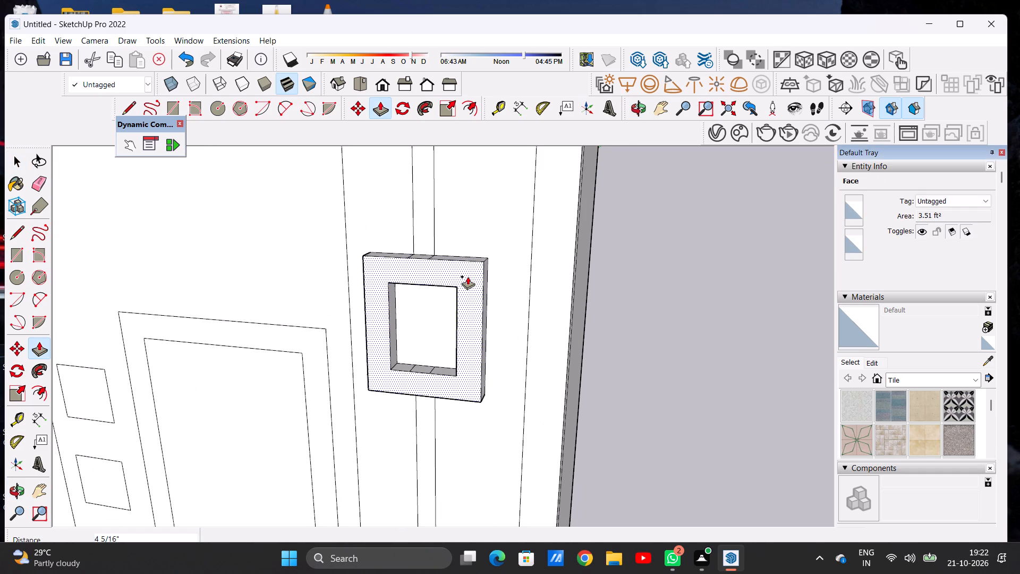
# Extrude the narrow strip running up from the uppermost square frame outward about 4 5/16", flush with the frame.
pyautogui.scroll(-4, 467, 266)
pyautogui.moveTo(467, 266); pyautogui.dragTo(422, 338, button='middle')
pyautogui.scroll(3, 415, 274)
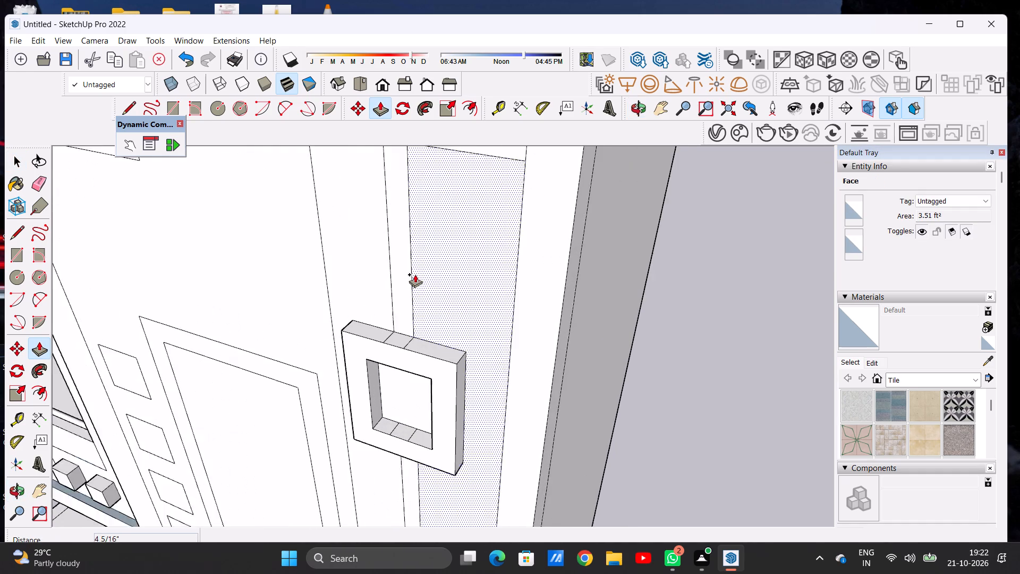
pyautogui.scroll(2, 415, 274)
pyautogui.click(404, 284)
pyautogui.click(409, 351)
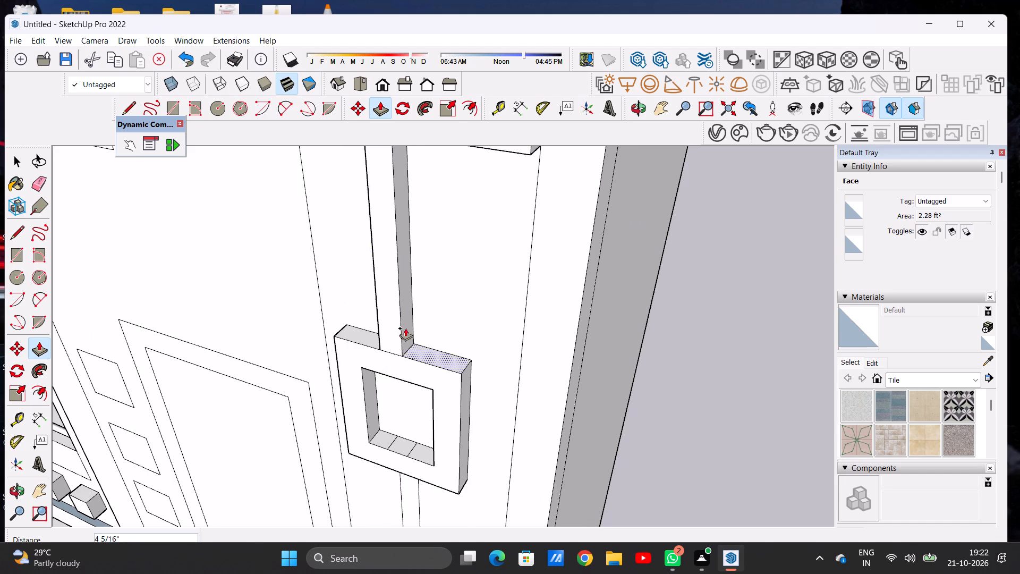
# Extrude the narrow strip between the uppermost and second square frames outward about 4 5/16", flush with the upper frame.
pyautogui.scroll(-8, 410, 243)
pyautogui.scroll(1, 414, 220)
pyautogui.scroll(-2, 414, 220)
pyautogui.scroll(12, 402, 399)
pyautogui.scroll(-1, 415, 340)
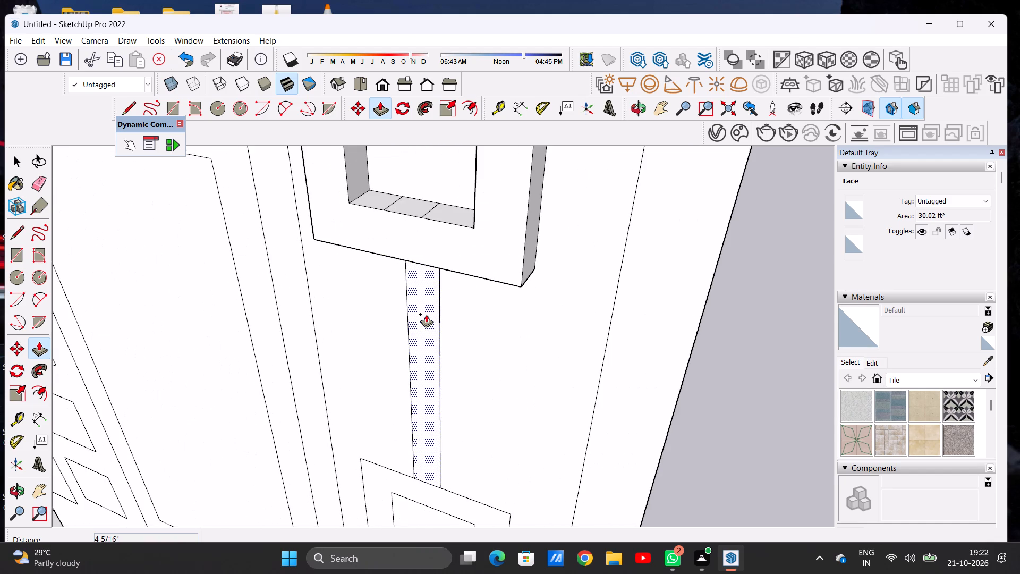
pyautogui.click(426, 314)
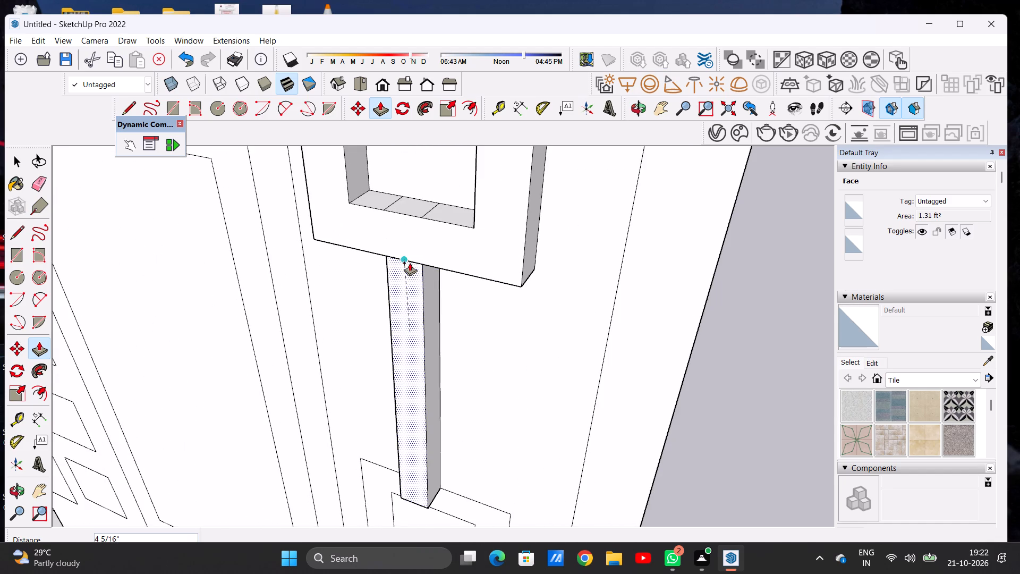
pyautogui.click(418, 263)
# Extrude the outer frame of the second framed square outward about 4 5/16", level with the strip above it.
pyautogui.scroll(-10, 426, 259)
pyautogui.scroll(3, 458, 419)
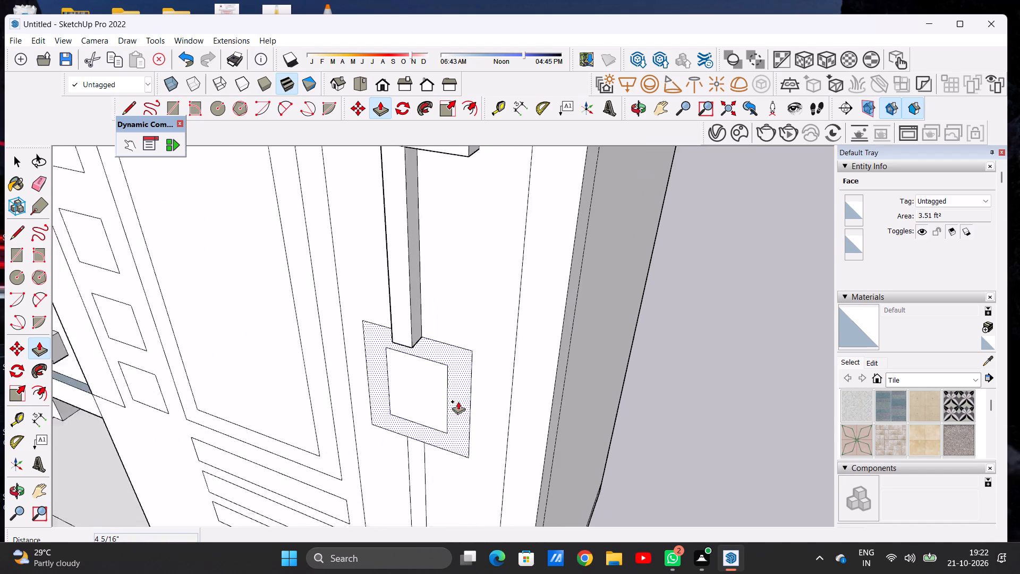
pyautogui.scroll(9, 458, 401)
pyautogui.click(458, 331)
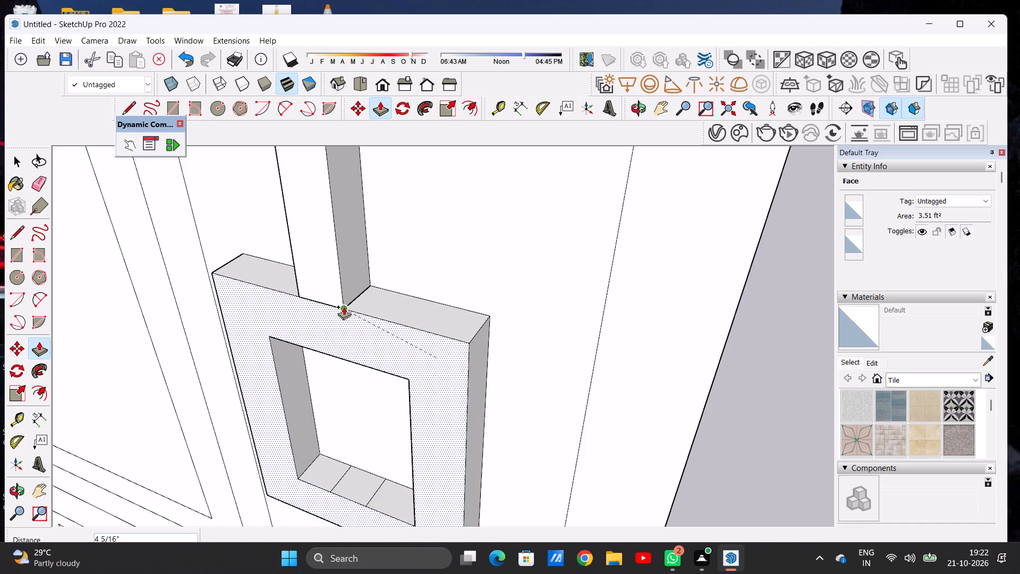
pyautogui.click(344, 307)
# Extrude the narrow strip between the second and third square frames outward about 4 5/16", flush with the frame above.
pyautogui.scroll(-19, 352, 299)
pyautogui.scroll(3, 381, 342)
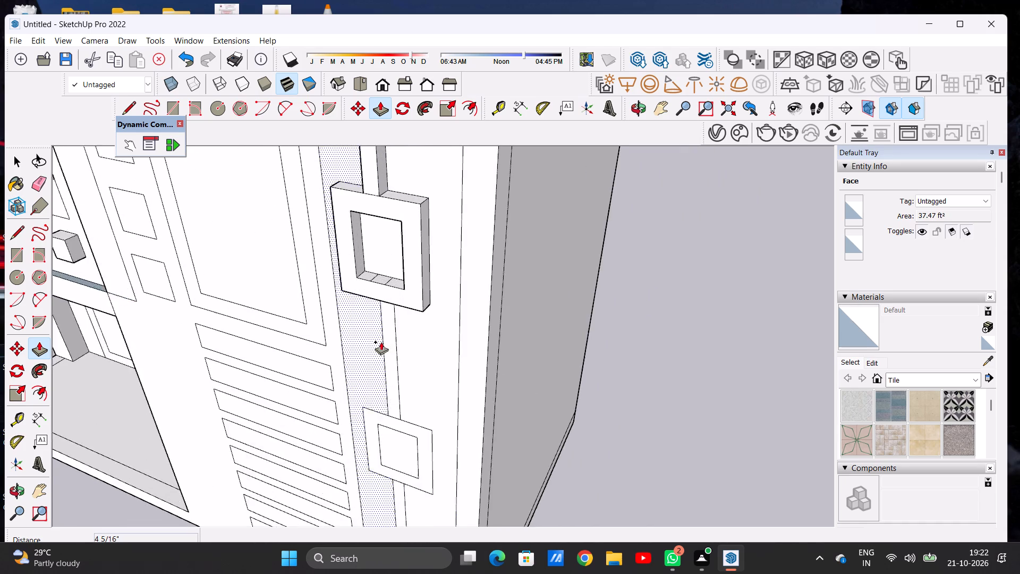
pyautogui.scroll(9, 381, 342)
pyautogui.click(392, 321)
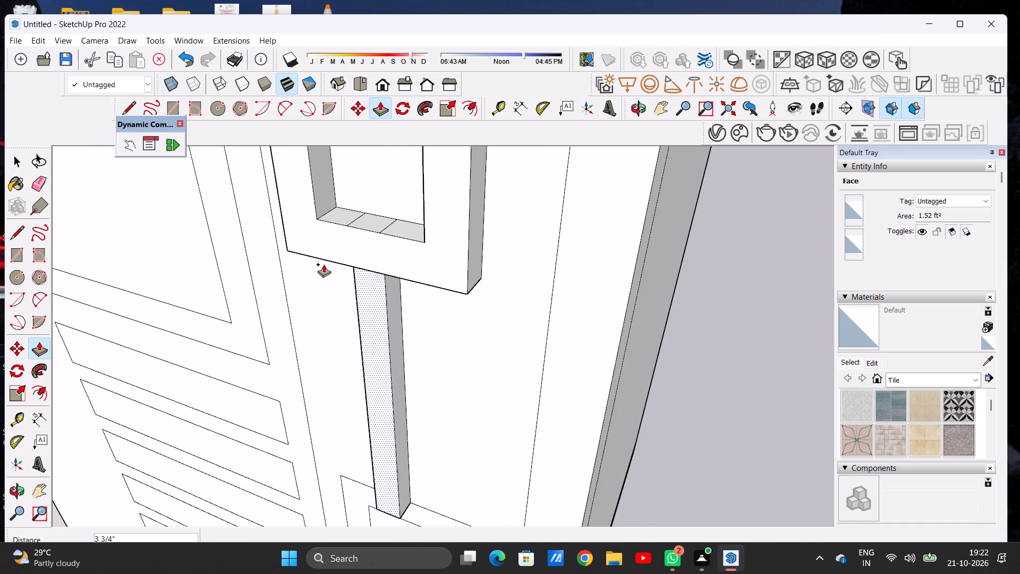
pyautogui.click(292, 253)
# Extrude the outer frame of the third, lowest framed square outward about 4 5/16", level with the strip above it.
pyautogui.scroll(-13, 451, 253)
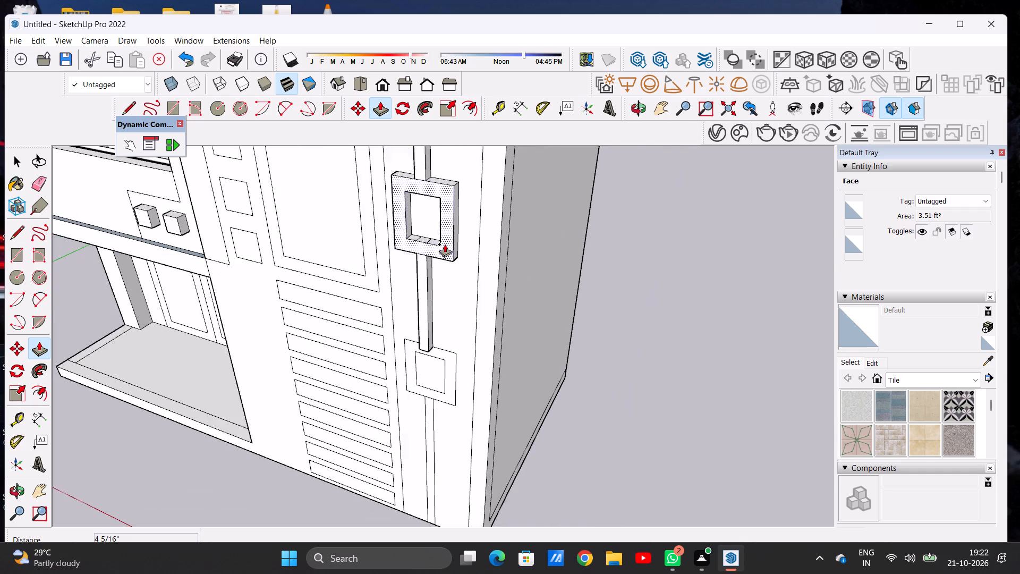
pyautogui.scroll(13, 429, 400)
pyautogui.click(467, 303)
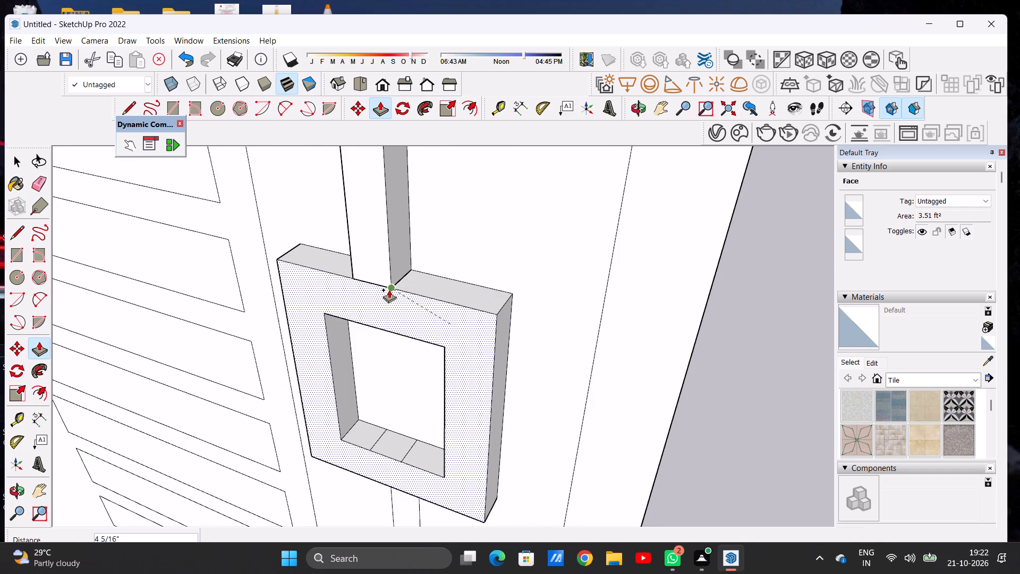
pyautogui.click(390, 289)
# Extrude the narrow strip running down from the lowest square frame outward about 4 5/16", flush with the frame.
pyautogui.scroll(-10, 435, 298)
pyautogui.scroll(1, 436, 281)
pyautogui.scroll(-5, 436, 281)
pyautogui.scroll(5, 443, 369)
pyautogui.scroll(6, 394, 370)
pyautogui.click(426, 345)
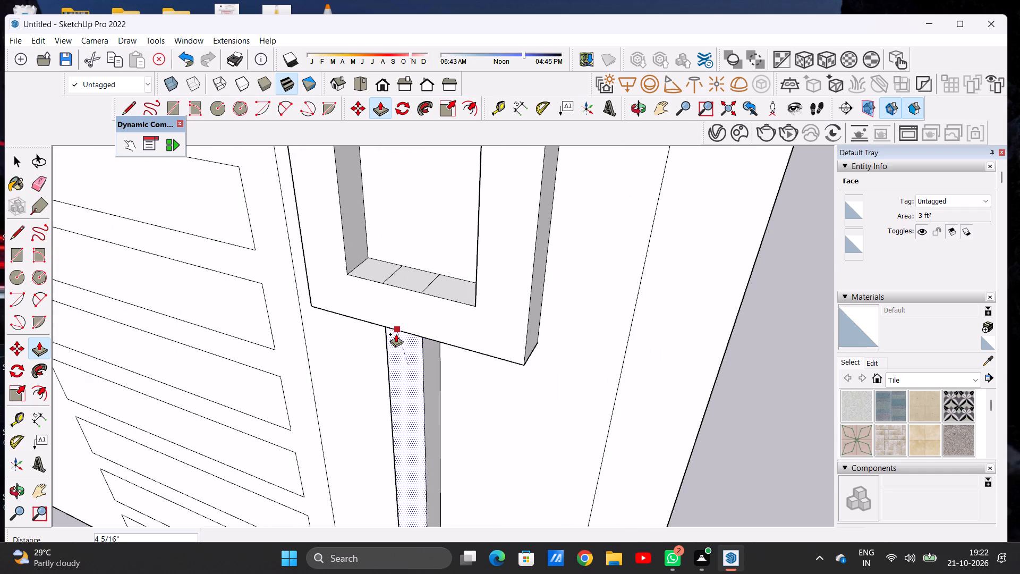
pyautogui.click(384, 331)
pyautogui.press('space')
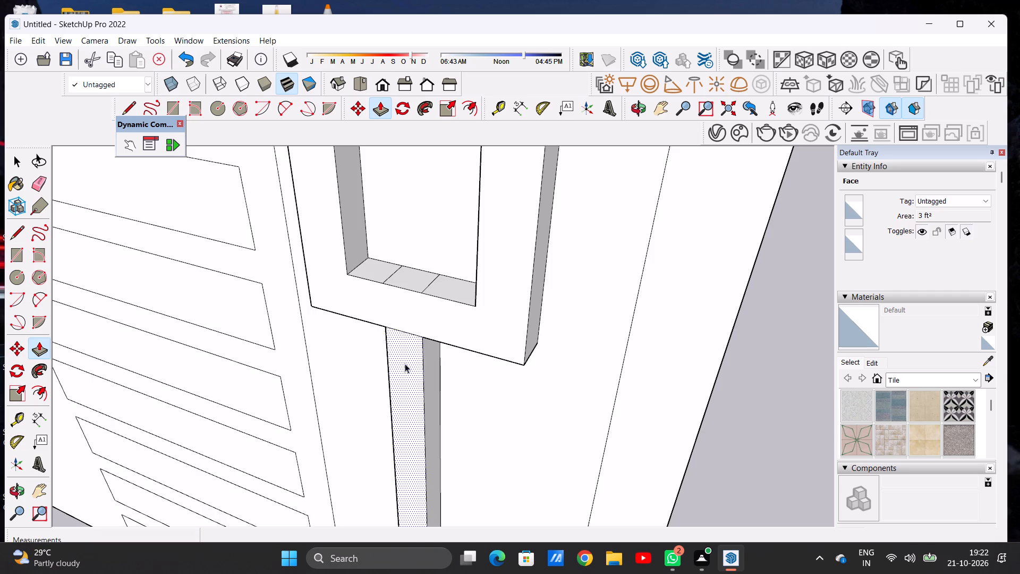
# Examine the whole front facade to check the extruded square frames and connecting strips on the tall wall.
pyautogui.scroll(-20, 414, 386)
pyautogui.scroll(-3, 414, 386)
pyautogui.scroll(1, 423, 370)
pyautogui.scroll(-8, 423, 370)
pyautogui.moveTo(402, 402); pyautogui.dragTo(493, 393, button='middle')
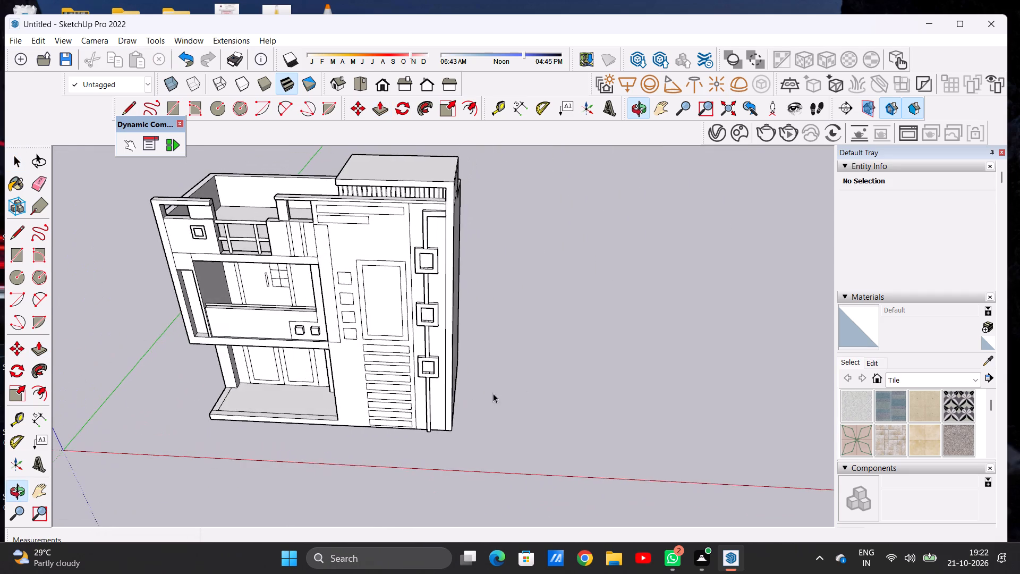
pyautogui.moveTo(493, 393); pyautogui.dragTo(493, 394, button='middle')
pyautogui.scroll(-7, 467, 361)
pyautogui.moveTo(435, 397); pyautogui.dragTo(463, 362, button='middle')
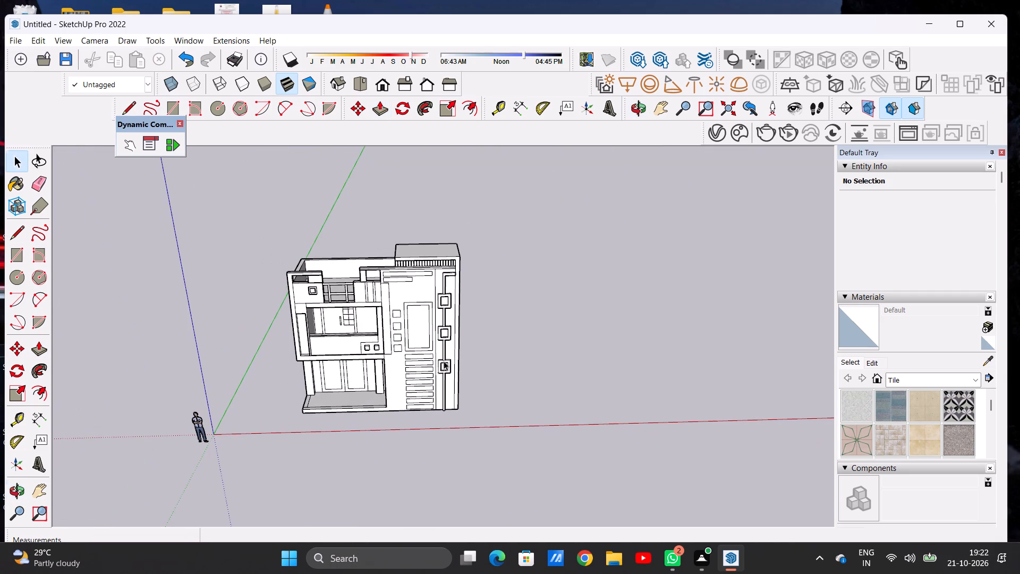
pyautogui.scroll(3, 430, 364)
pyautogui.scroll(-1, 430, 364)
pyautogui.scroll(10, 430, 364)
pyautogui.scroll(-9, 457, 344)
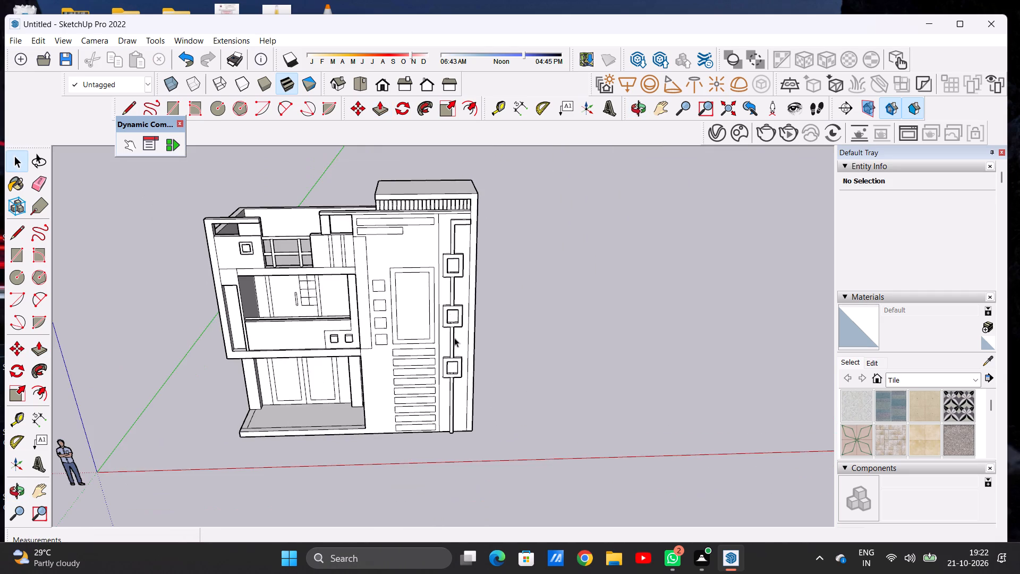
pyautogui.moveTo(454, 322); pyautogui.dragTo(453, 283, button='middle')
pyautogui.scroll(7, 409, 485)
pyautogui.scroll(-3, 436, 456)
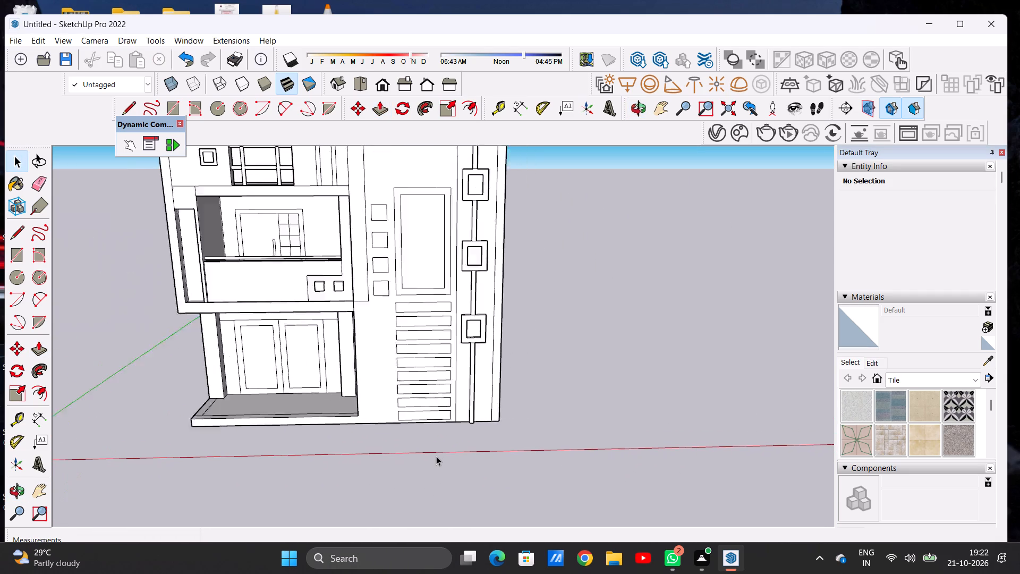
# Extrude the border frame of the large rectangular panel on the tall wall outward.
pyautogui.scroll(-5, 436, 456)
pyautogui.moveTo(382, 391); pyautogui.dragTo(437, 399, button='middle')
pyautogui.moveTo(390, 367); pyautogui.dragTo(448, 354, button='middle')
pyautogui.scroll(8, 431, 334)
pyautogui.press('p')
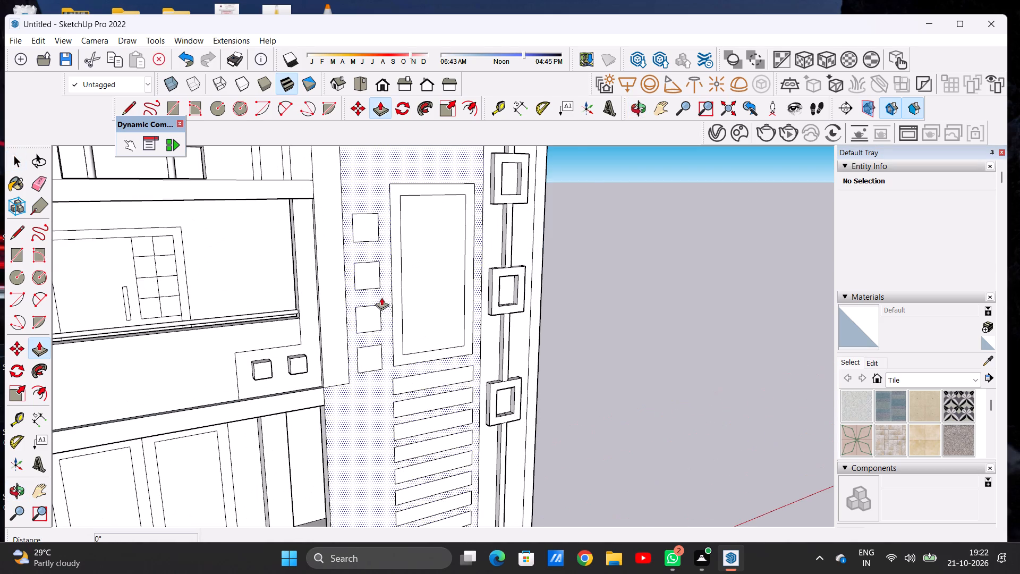
pyautogui.scroll(4, 382, 297)
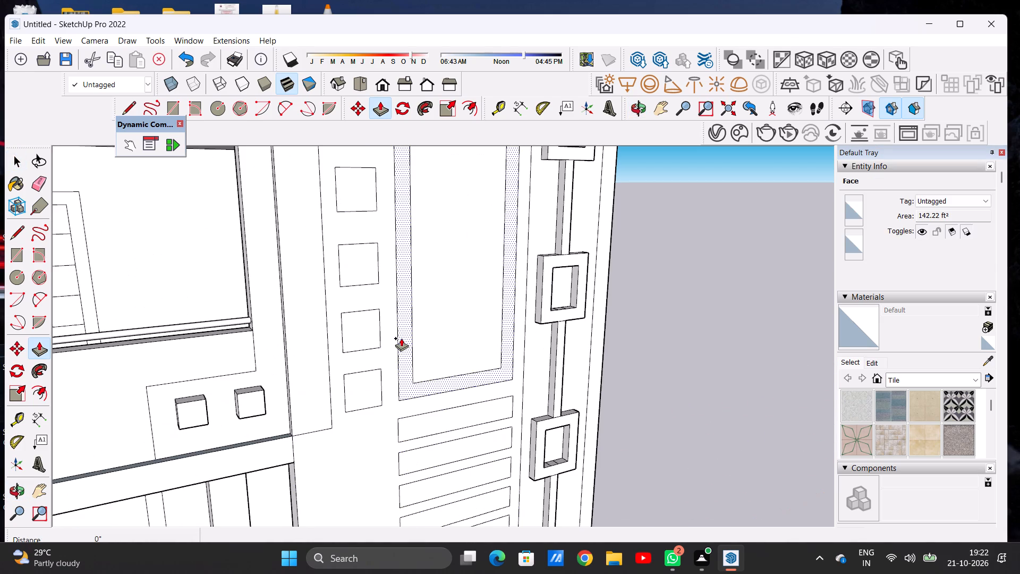
pyautogui.click(401, 338)
pyautogui.click(407, 343)
# Extrude the topmost horizontal bar below the large rectangular panel outward about 4 1/2".
pyautogui.scroll(-2, 409, 294)
pyautogui.scroll(1, 409, 294)
pyautogui.scroll(-4, 409, 294)
pyautogui.scroll(8, 423, 392)
pyautogui.click(399, 365)
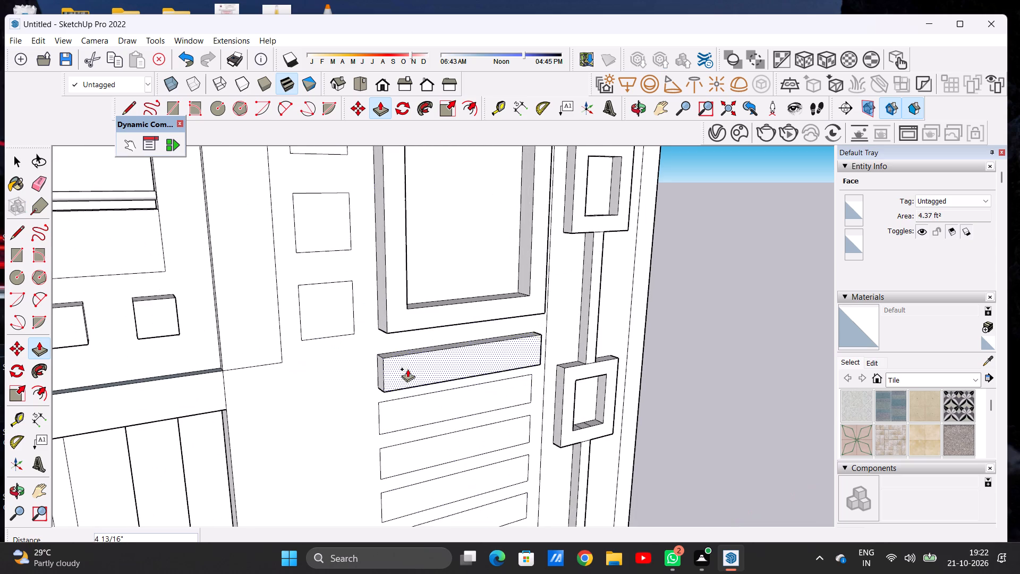
pyautogui.click(406, 367)
# Extrude the second and third horizontal bars of the column outward about 4 1/2", flush with the top bar.
pyautogui.scroll(-7, 470, 318)
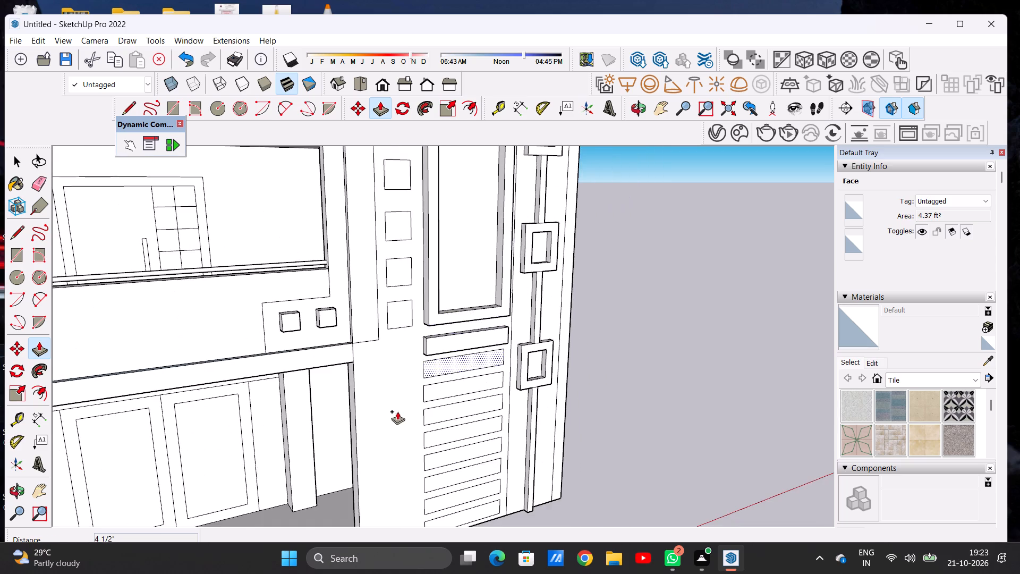
pyautogui.moveTo(412, 415); pyautogui.dragTo(514, 414, button='middle')
pyautogui.scroll(11, 461, 362)
pyautogui.click(439, 374)
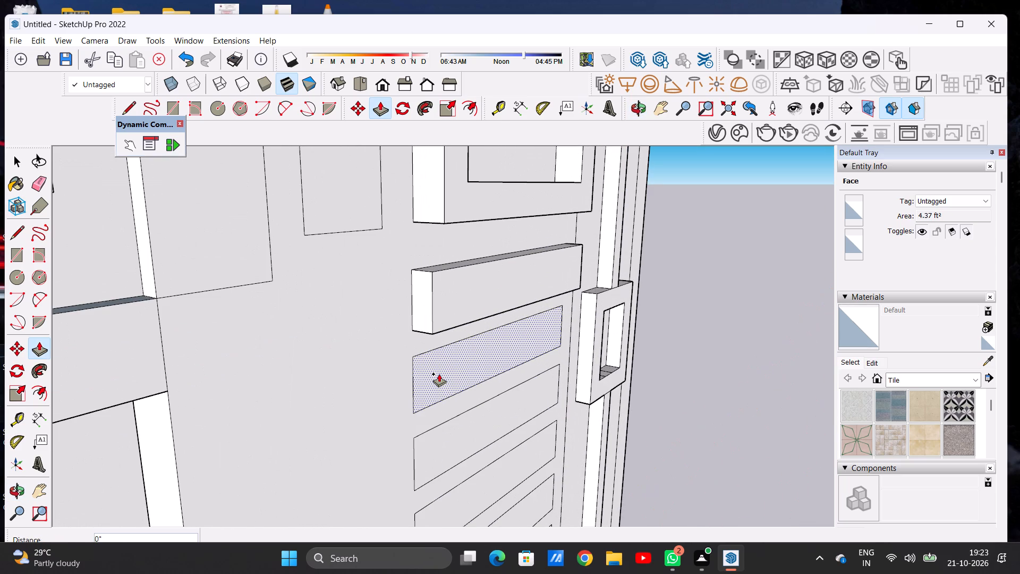
pyautogui.click(437, 333)
pyautogui.scroll(-7, 456, 330)
pyautogui.scroll(8, 441, 431)
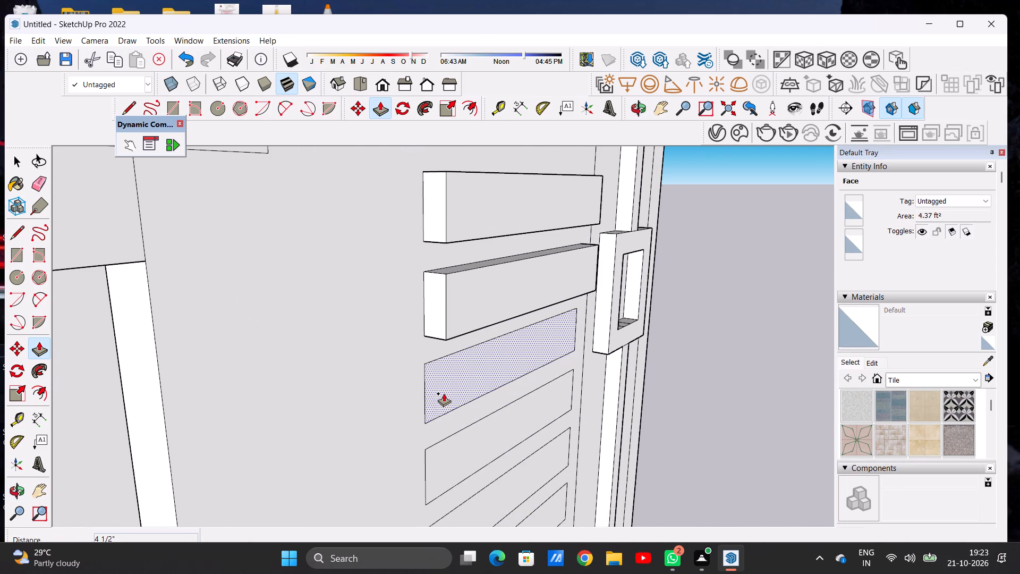
pyautogui.click(441, 390)
pyautogui.click(446, 343)
# Extrude the fourth and fifth horizontal bars outward about 4 1/2", each flush with the bar above.
pyautogui.scroll(-7, 472, 316)
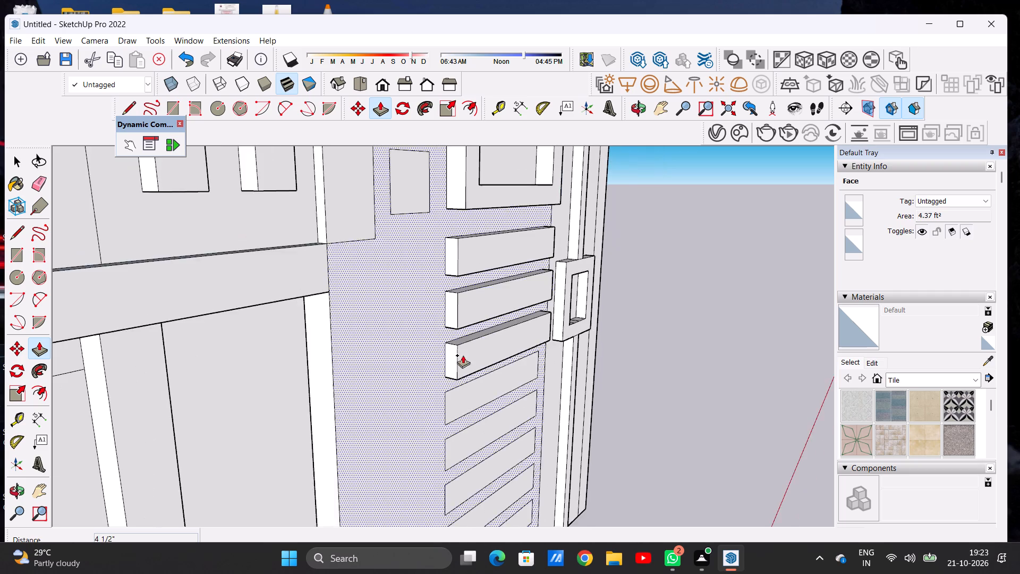
pyautogui.scroll(8, 459, 400)
pyautogui.click(459, 400)
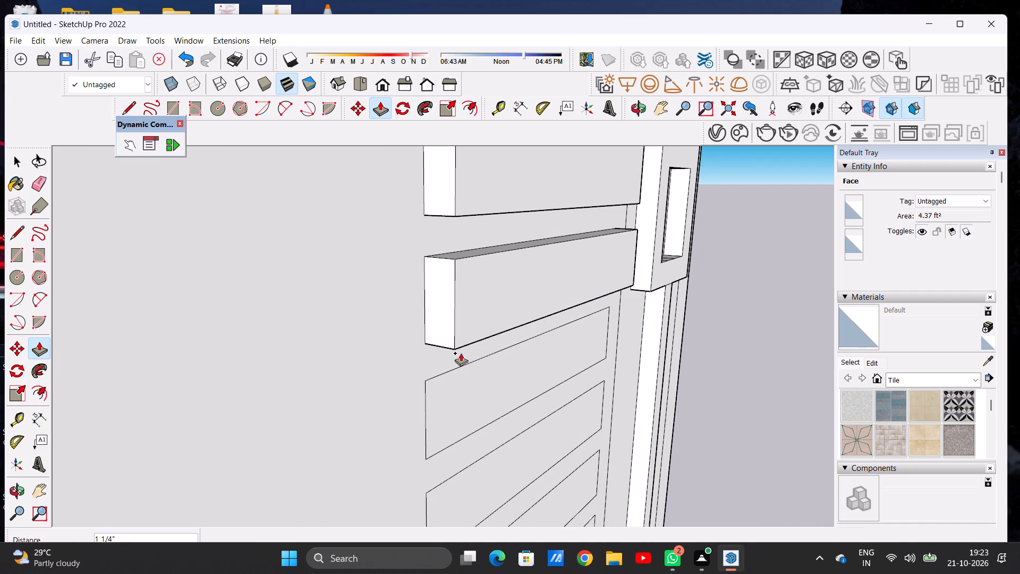
pyautogui.click(458, 343)
pyautogui.scroll(-14, 458, 343)
pyautogui.scroll(6, 434, 410)
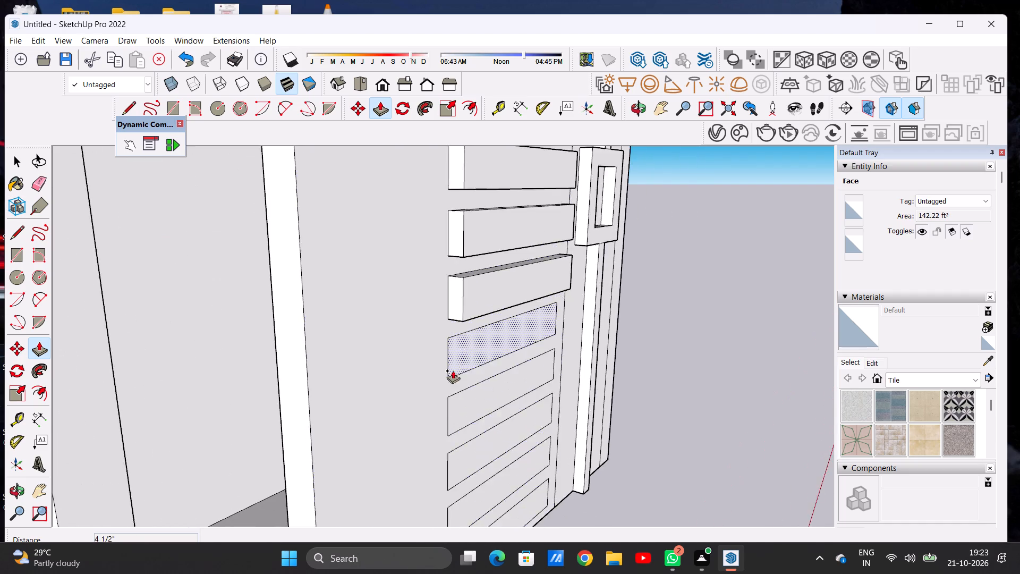
pyautogui.scroll(8, 465, 347)
pyautogui.click(456, 343)
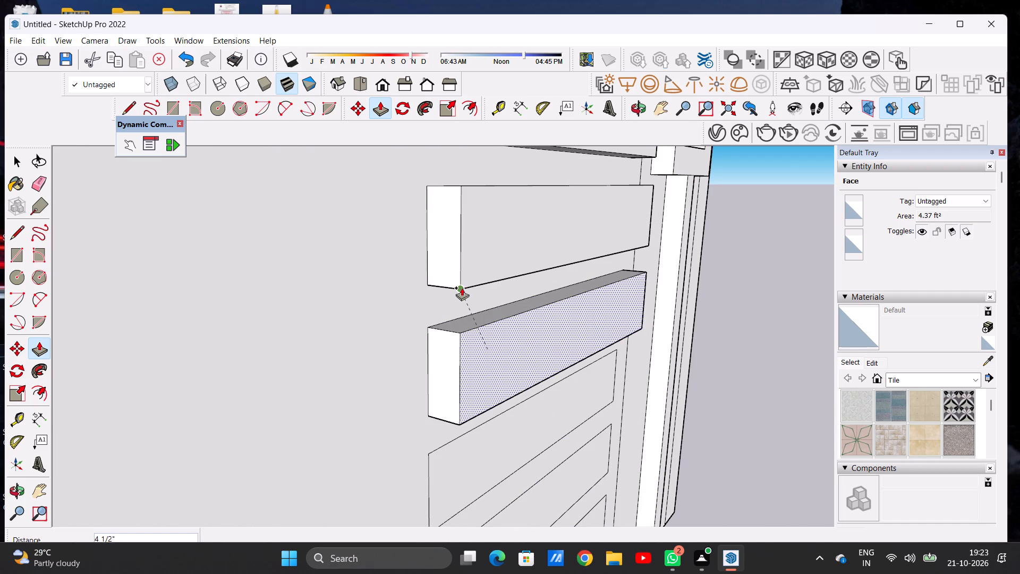
pyautogui.click(462, 288)
# Extrude the sixth and seventh horizontal bars outward about 4 1/2", each flush with the bar above.
pyautogui.scroll(-6, 490, 342)
pyautogui.scroll(7, 472, 434)
pyautogui.click(461, 404)
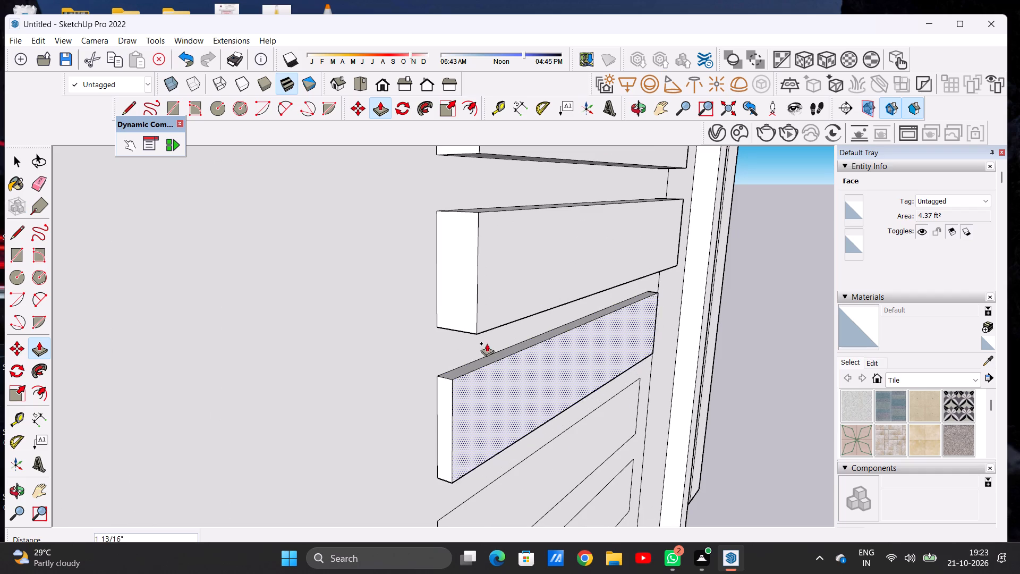
pyautogui.click(480, 335)
pyautogui.scroll(-13, 466, 366)
pyautogui.scroll(10, 478, 416)
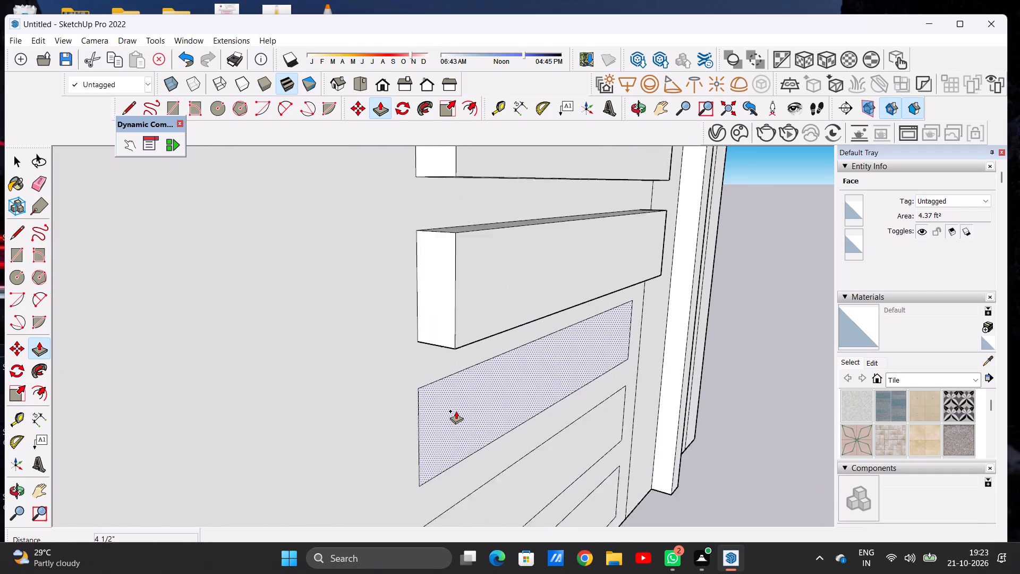
pyautogui.scroll(2, 456, 411)
pyautogui.click(434, 404)
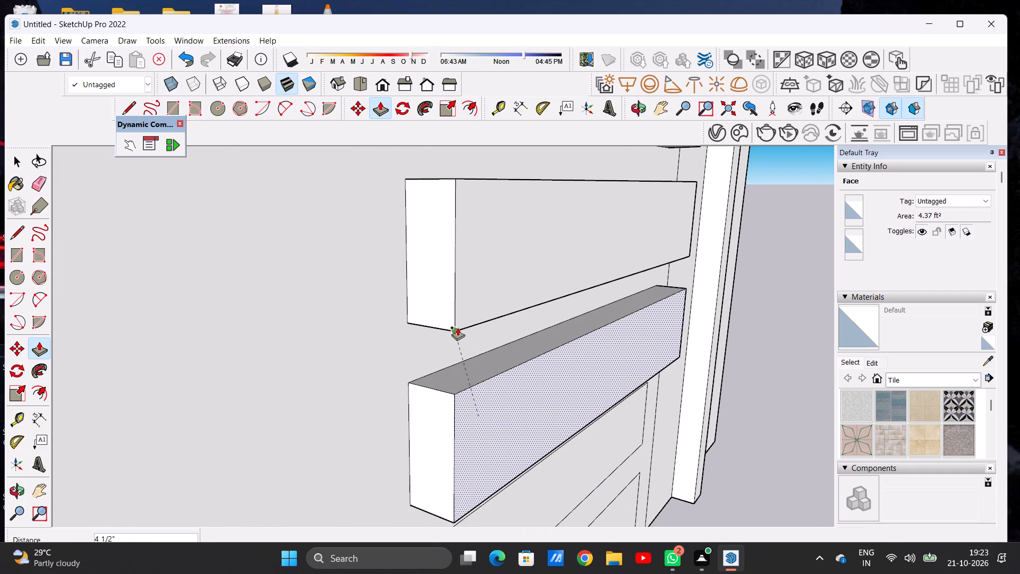
pyautogui.click(457, 327)
# Extrude the two lowest horizontal bars of the column outward about 4 1/2", flush with the bars above.
pyautogui.scroll(-14, 468, 341)
pyautogui.scroll(9, 458, 390)
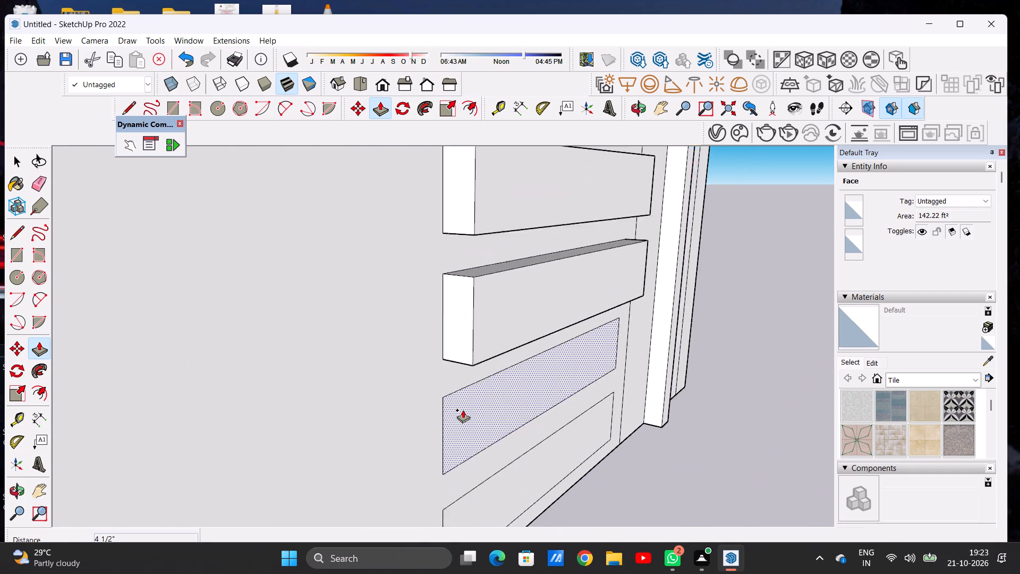
pyautogui.scroll(1, 463, 410)
pyautogui.click(463, 410)
pyautogui.click(477, 360)
pyautogui.scroll(-3, 476, 330)
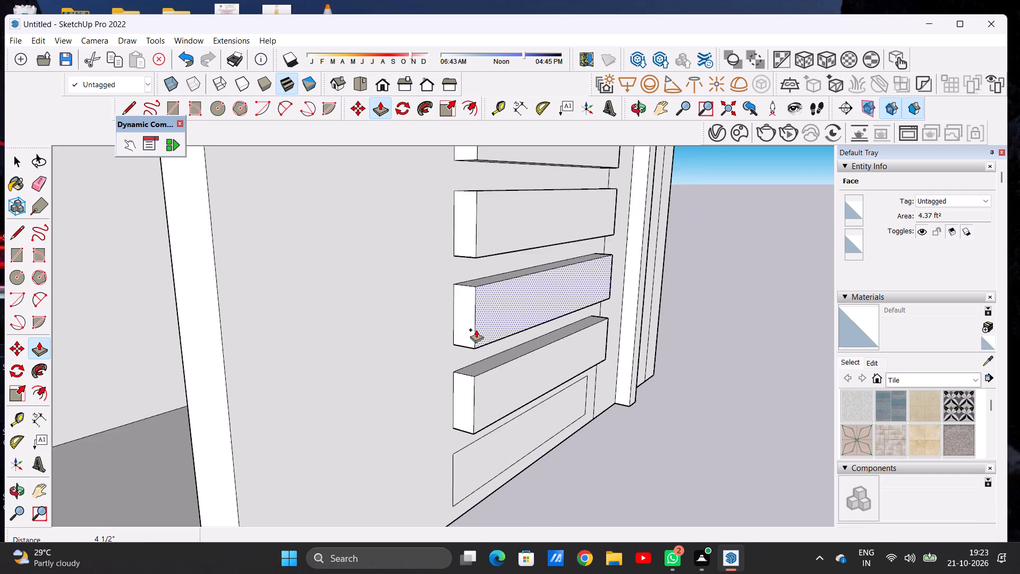
pyautogui.scroll(-7, 476, 330)
pyautogui.scroll(11, 475, 412)
pyautogui.click(464, 412)
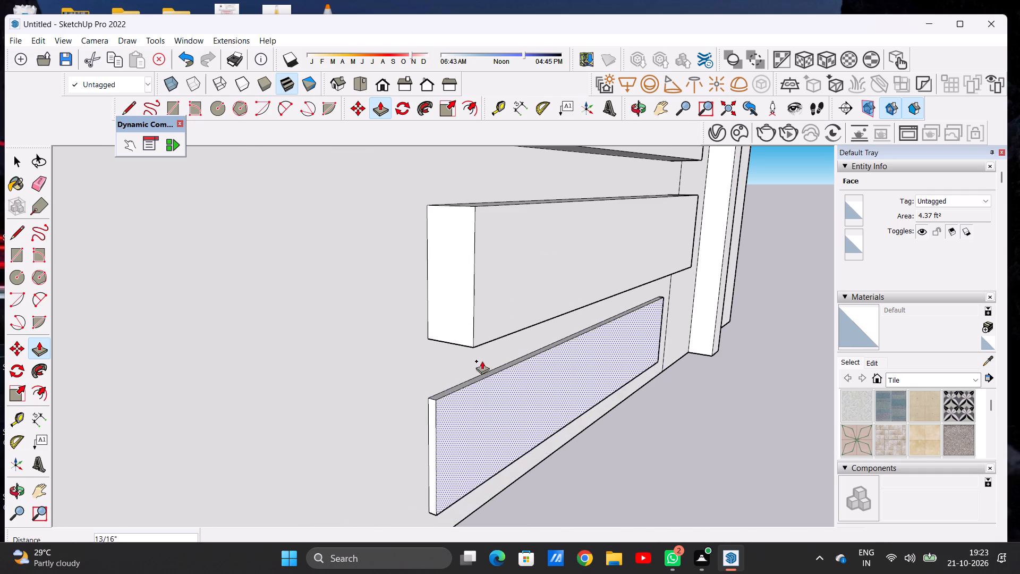
pyautogui.click(477, 345)
pyautogui.press('space')
# Examine the whole front facade to check the extruded bar column and large panel frame.
pyautogui.scroll(-13, 452, 394)
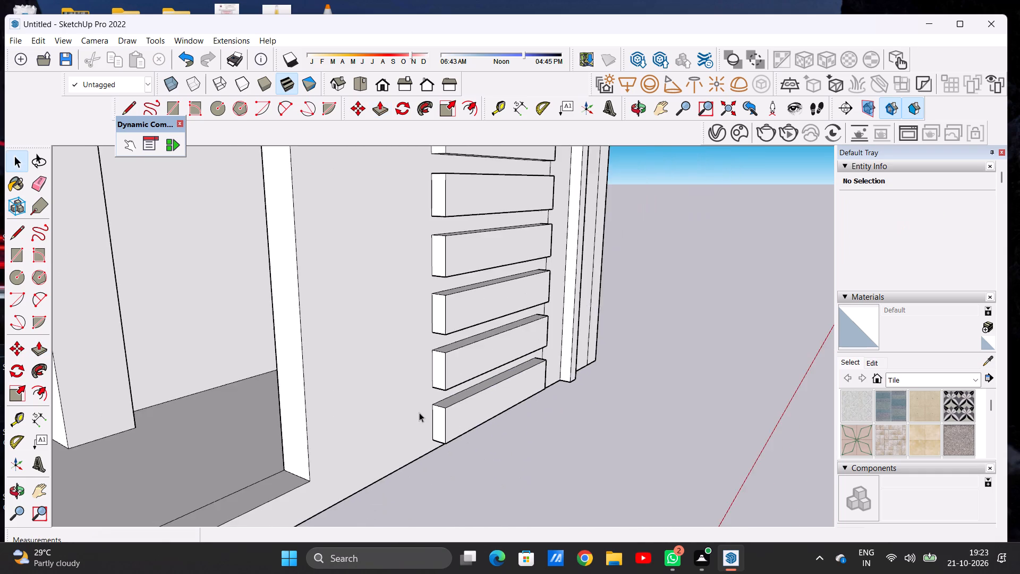
pyautogui.scroll(-7, 419, 412)
pyautogui.scroll(1, 423, 412)
pyautogui.scroll(-8, 429, 410)
pyautogui.moveTo(547, 376); pyautogui.dragTo(364, 410, button='middle')
pyautogui.scroll(-9, 364, 410)
pyautogui.scroll(3, 409, 314)
pyautogui.scroll(-1, 409, 314)
pyautogui.scroll(2, 409, 314)
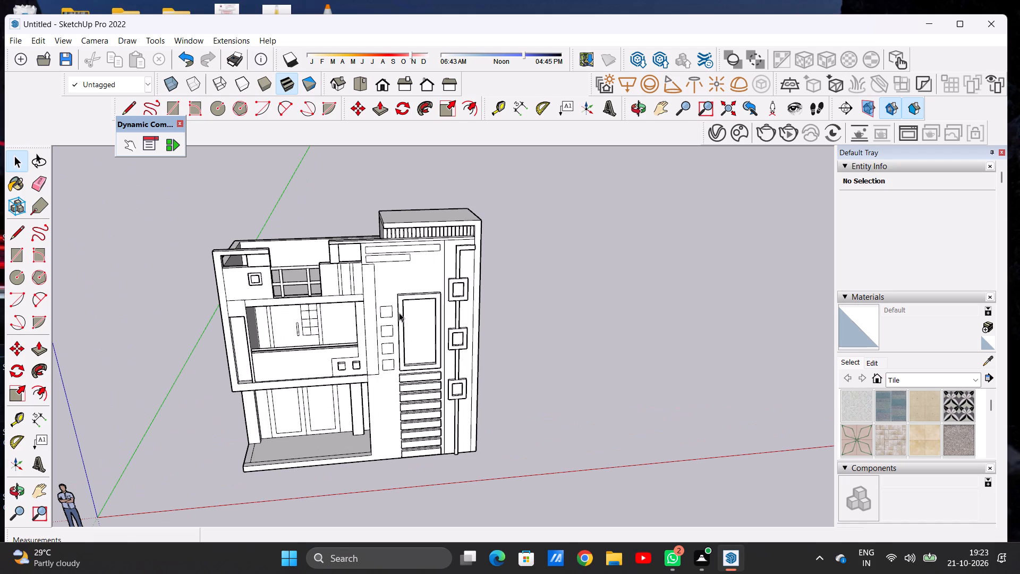
# Extrude the uppermost small square beside the large rectangular panel outward about 8 1/8".
pyautogui.scroll(3, 385, 317)
pyautogui.moveTo(392, 333); pyautogui.dragTo(344, 320, button='middle')
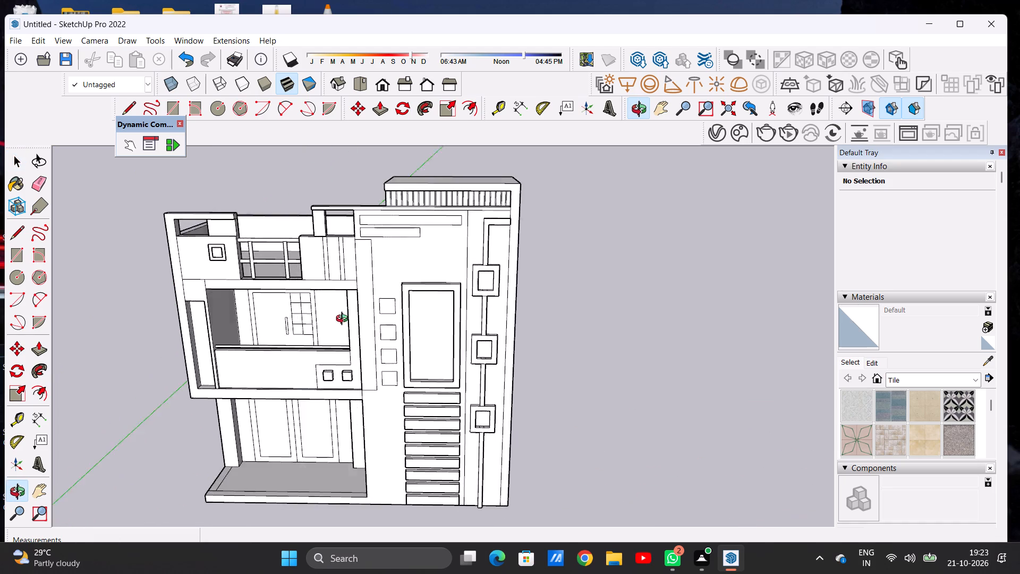
pyautogui.moveTo(344, 320); pyautogui.dragTo(269, 309, button='middle')
pyautogui.scroll(9, 403, 307)
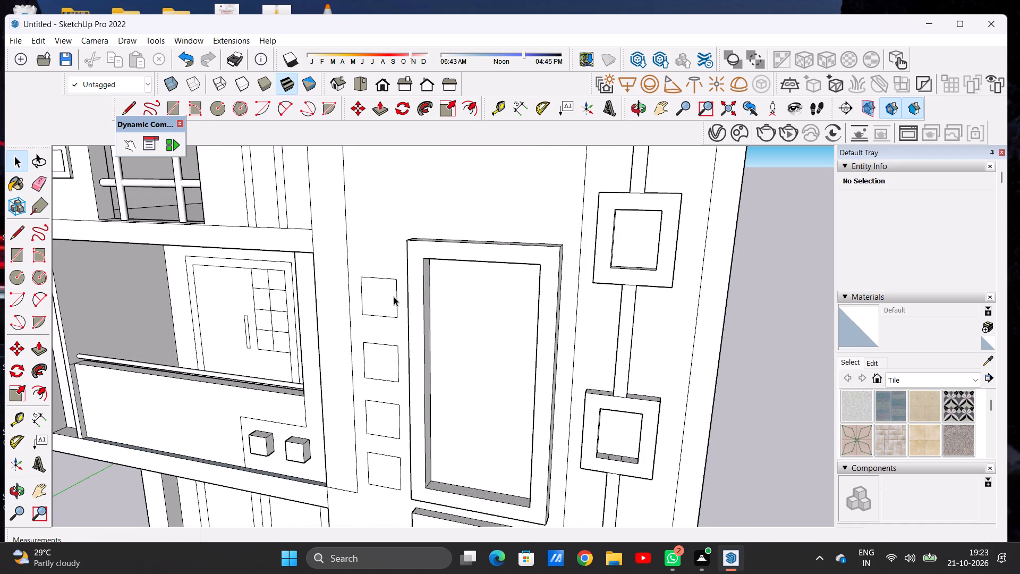
pyautogui.press('p')
pyautogui.click(390, 294)
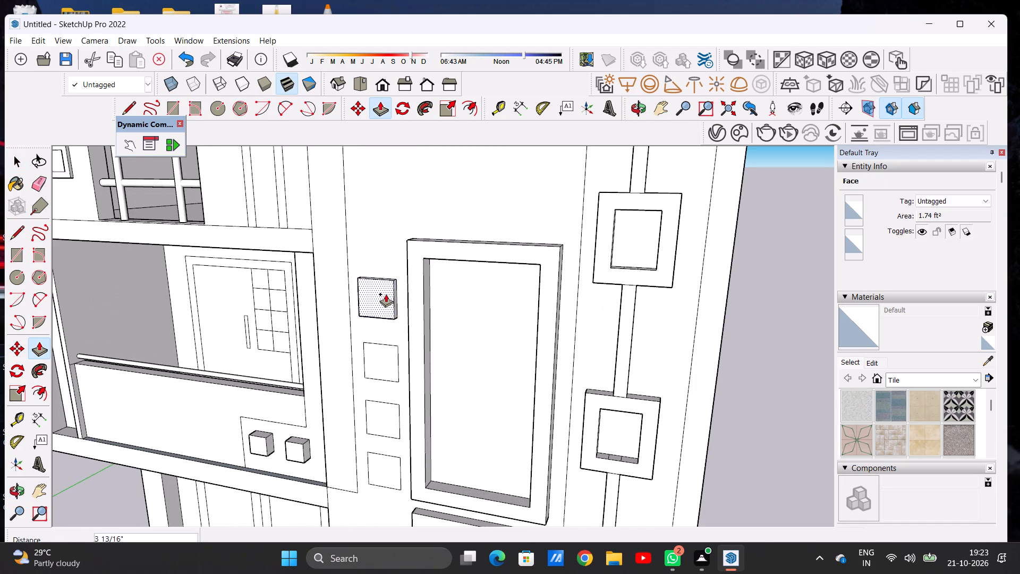
pyautogui.click(382, 298)
# Push the front face of the uppermost small square block back toward the wall about 1 5/8".
pyautogui.scroll(-4, 385, 368)
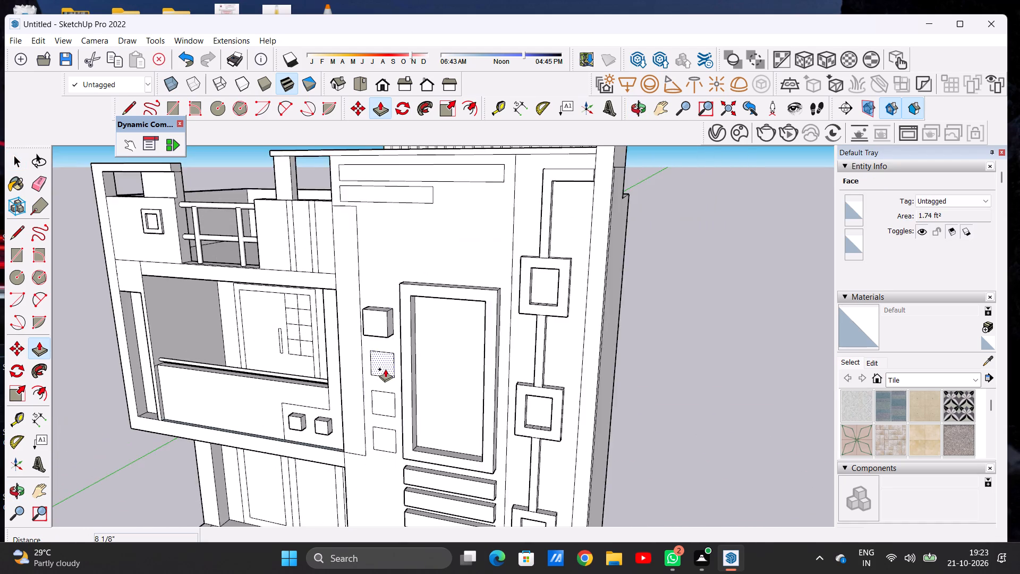
pyautogui.moveTo(384, 368); pyautogui.dragTo(309, 395, button='middle')
pyautogui.scroll(6, 358, 362)
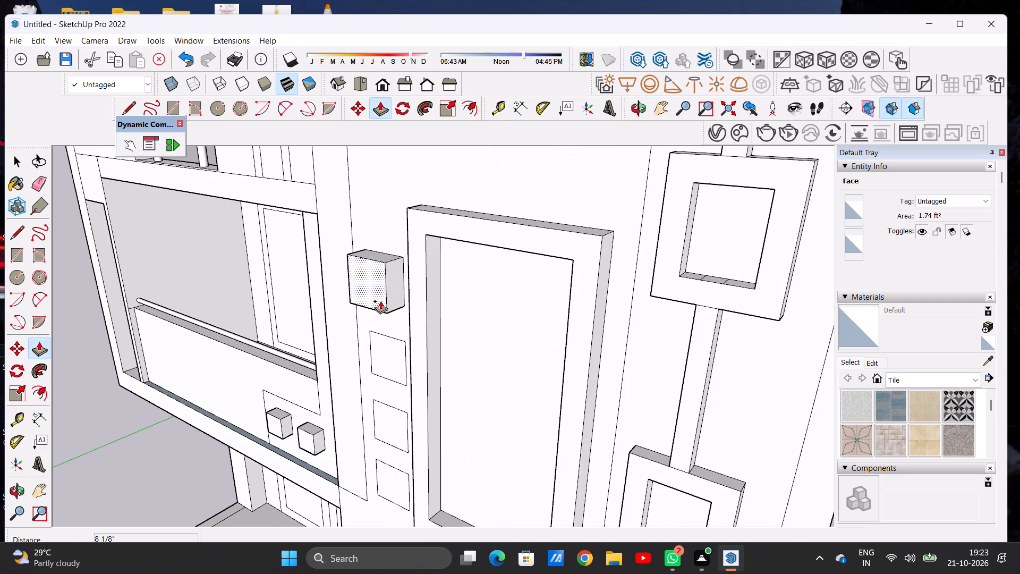
pyautogui.press('space')
pyautogui.write('P')
pyautogui.click(379, 286)
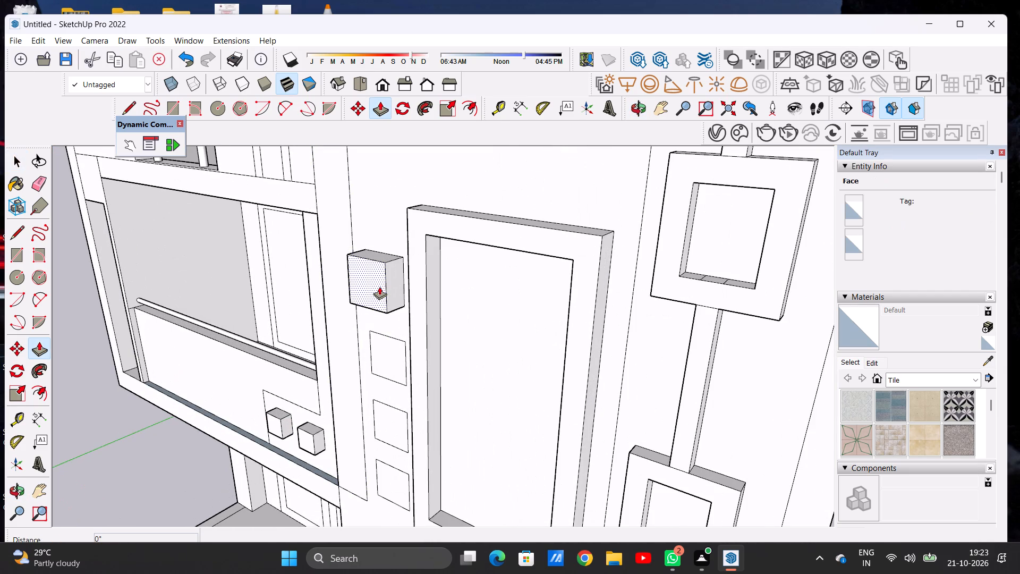
pyautogui.click(382, 282)
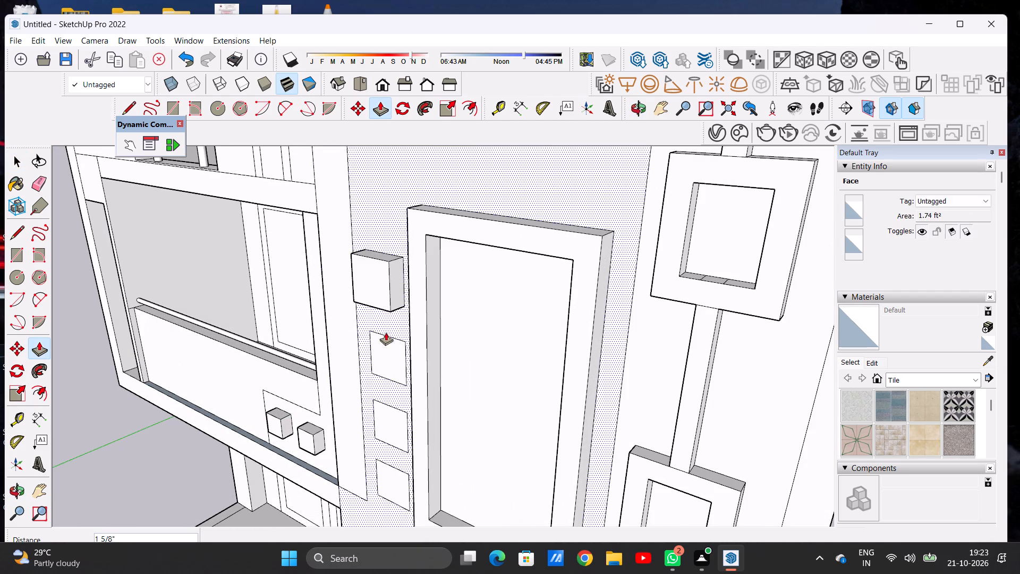
# Extrude the three remaining small squares beside the large panel outward about 6 1/2", flush with the uppermost block.
pyautogui.click(387, 348)
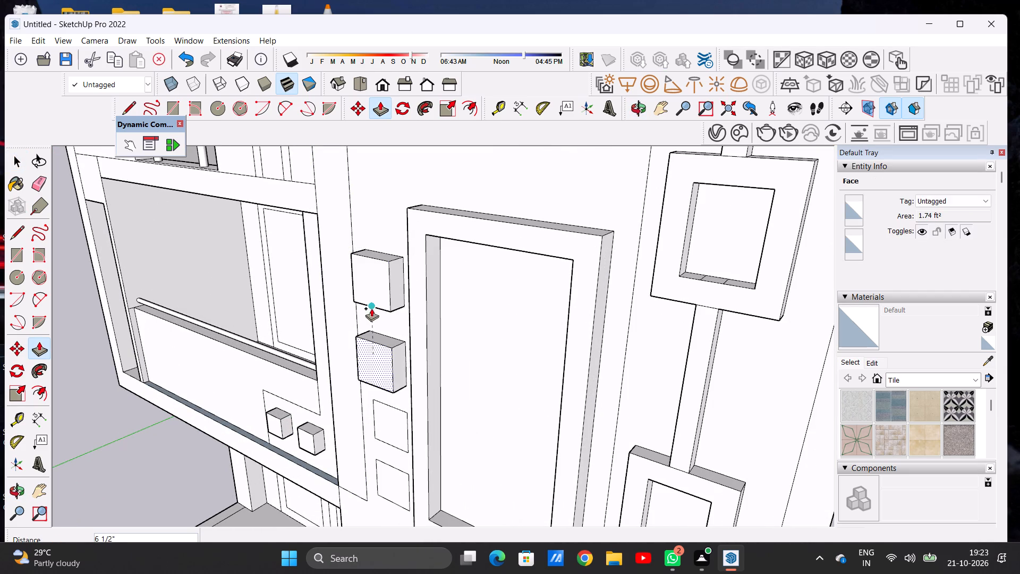
pyautogui.click(371, 306)
pyautogui.scroll(-6, 385, 339)
pyautogui.scroll(6, 395, 400)
pyautogui.click(394, 383)
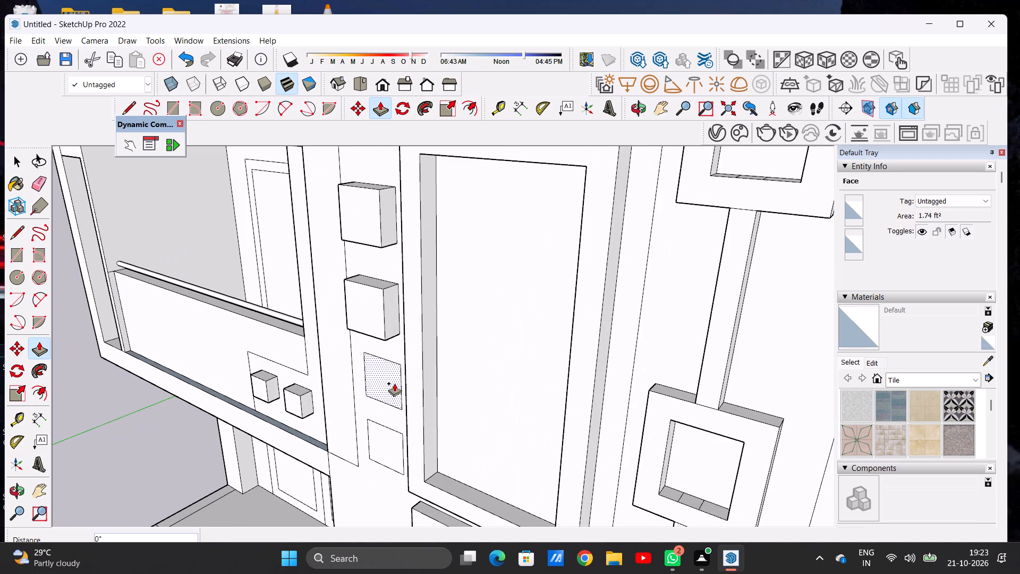
pyautogui.click(380, 336)
pyautogui.scroll(-7, 402, 318)
pyautogui.scroll(8, 401, 381)
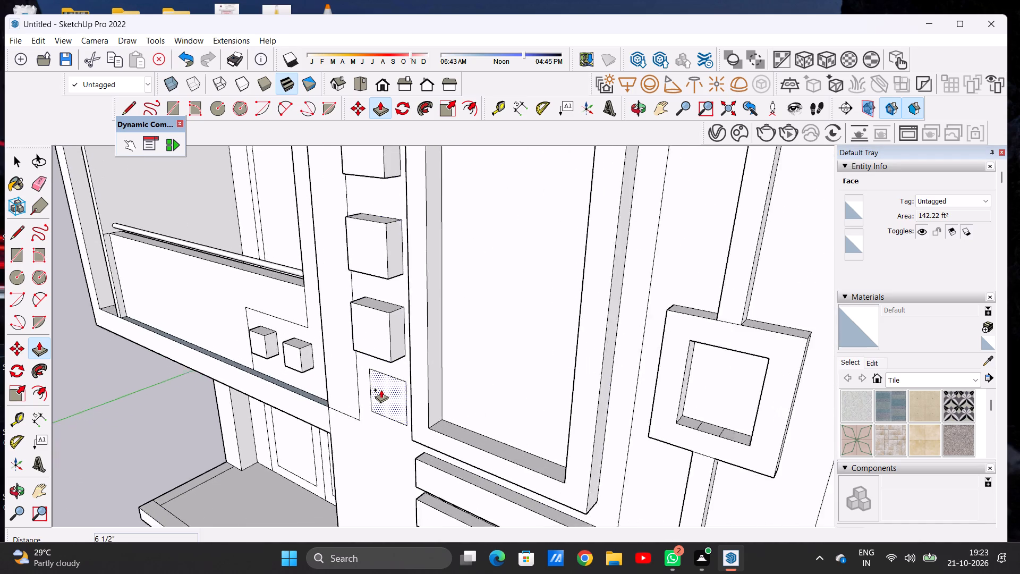
pyautogui.scroll(3, 381, 390)
pyautogui.click(399, 394)
pyautogui.click(396, 342)
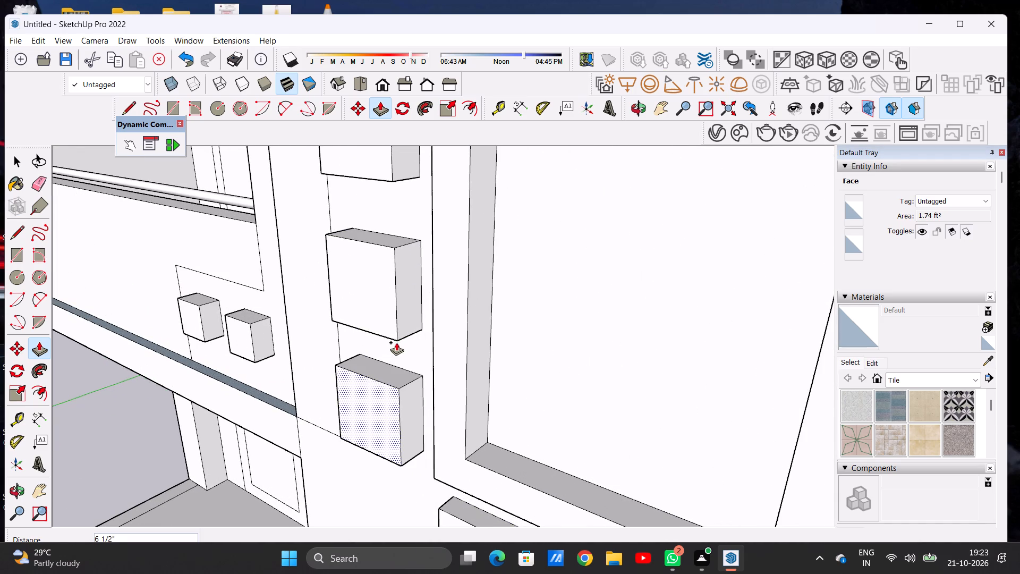
pyautogui.press('space')
# Examine the whole front facade to check the column of four small square blocks.
pyautogui.scroll(-1, 380, 417)
pyautogui.scroll(1, 382, 424)
pyautogui.scroll(-20, 382, 427)
pyautogui.scroll(-3, 382, 427)
pyautogui.scroll(1, 365, 390)
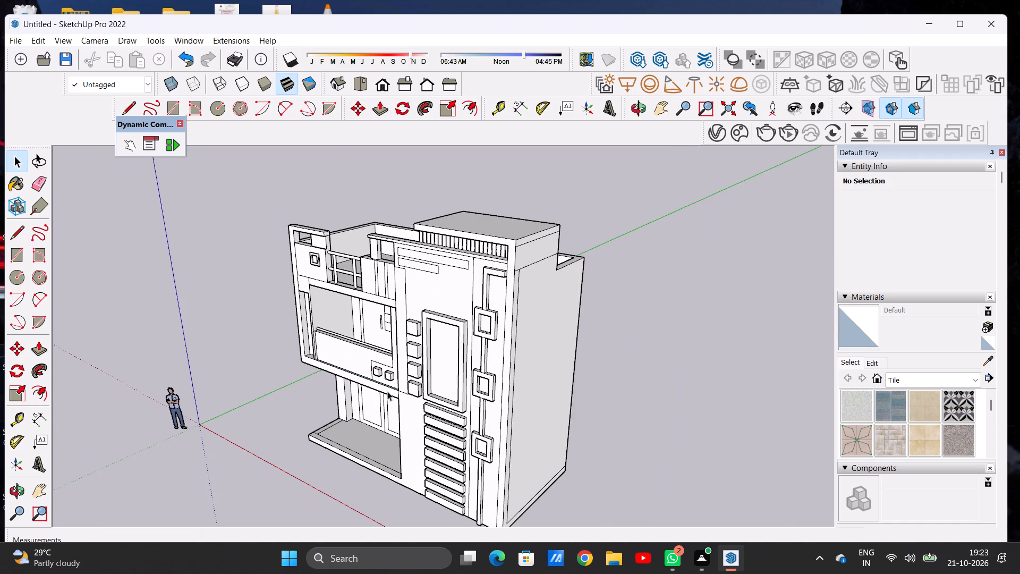
pyautogui.middleClick(486, 366)
pyautogui.moveTo(394, 370); pyautogui.dragTo(571, 337, button='middle')
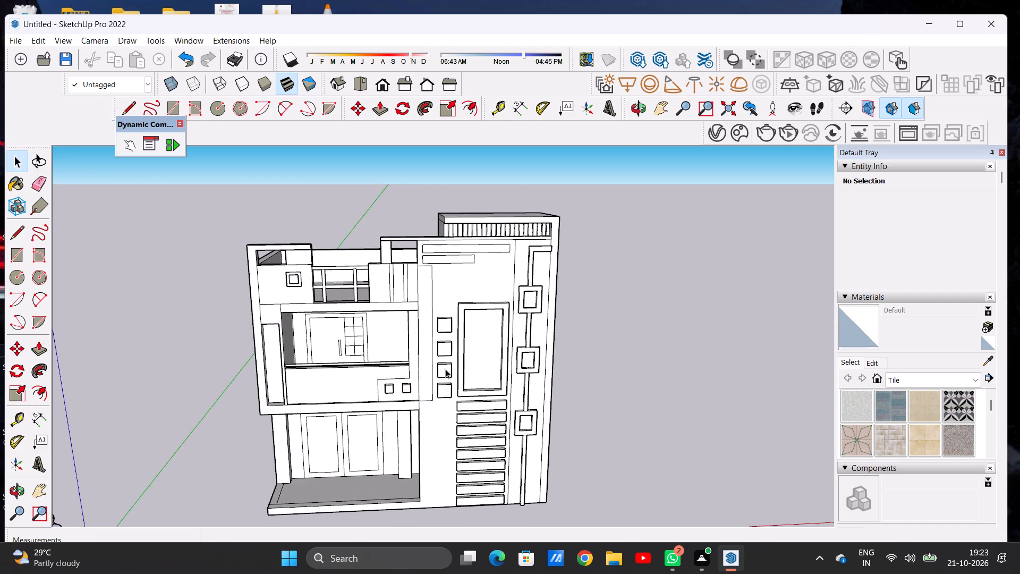
pyautogui.scroll(-7, 431, 382)
pyautogui.scroll(6, 440, 407)
pyautogui.moveTo(455, 425); pyautogui.dragTo(461, 401, button='middle')
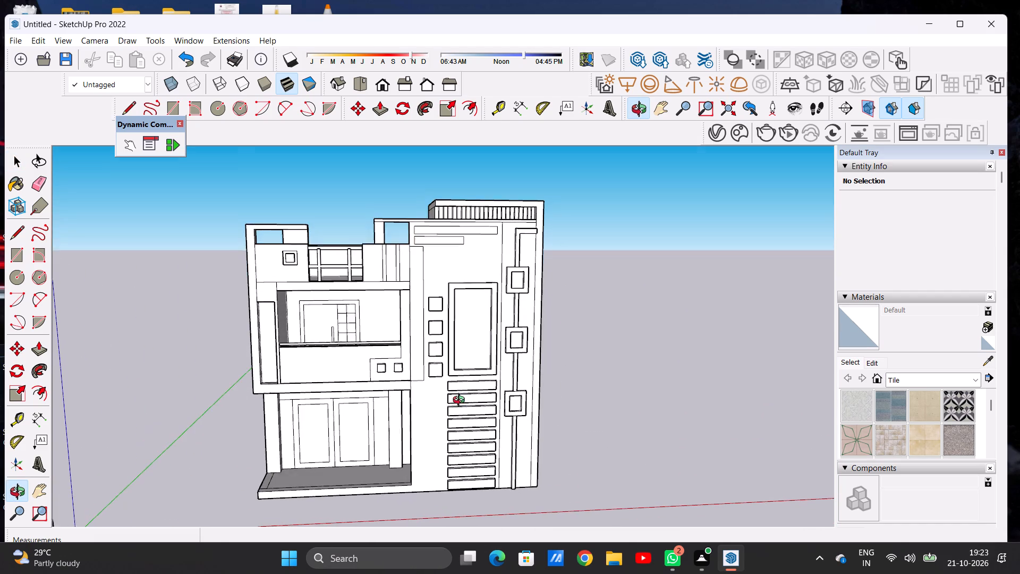
pyautogui.moveTo(461, 401); pyautogui.dragTo(459, 406, button='middle')
pyautogui.scroll(-6, 420, 468)
pyautogui.scroll(6, 440, 364)
# Extrude the upper, longer horizontal strip near the top of the tall wall outward about 5 7/8".
pyautogui.scroll(3, 445, 314)
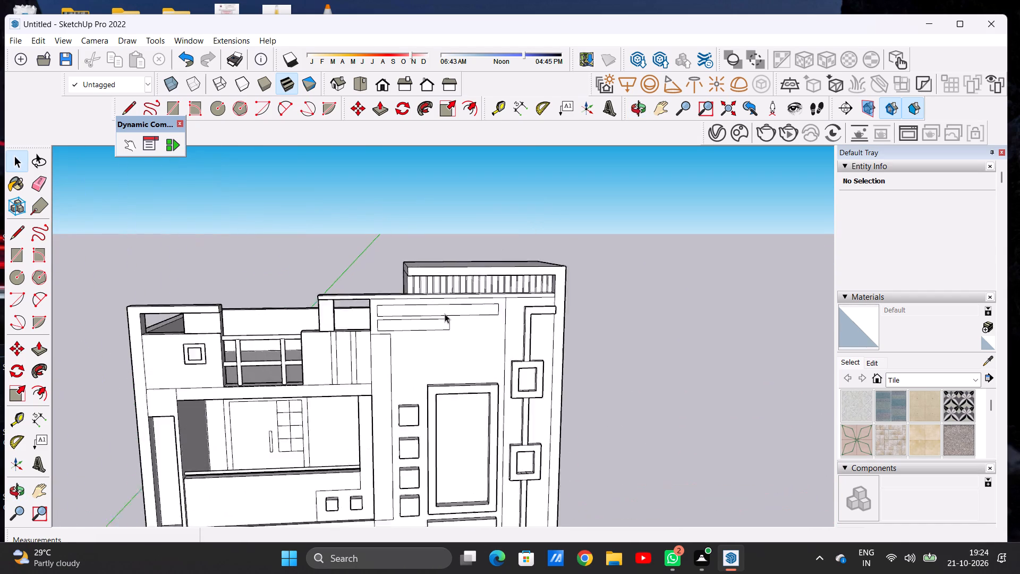
pyautogui.scroll(2, 445, 314)
pyautogui.moveTo(457, 323); pyautogui.dragTo(561, 324, button='middle')
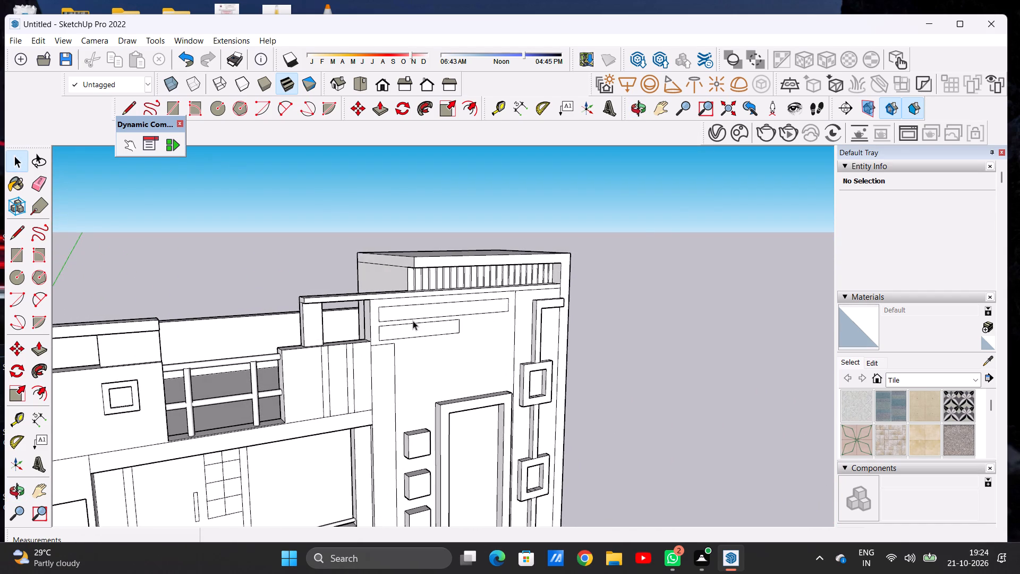
pyautogui.scroll(7, 411, 319)
pyautogui.press('p')
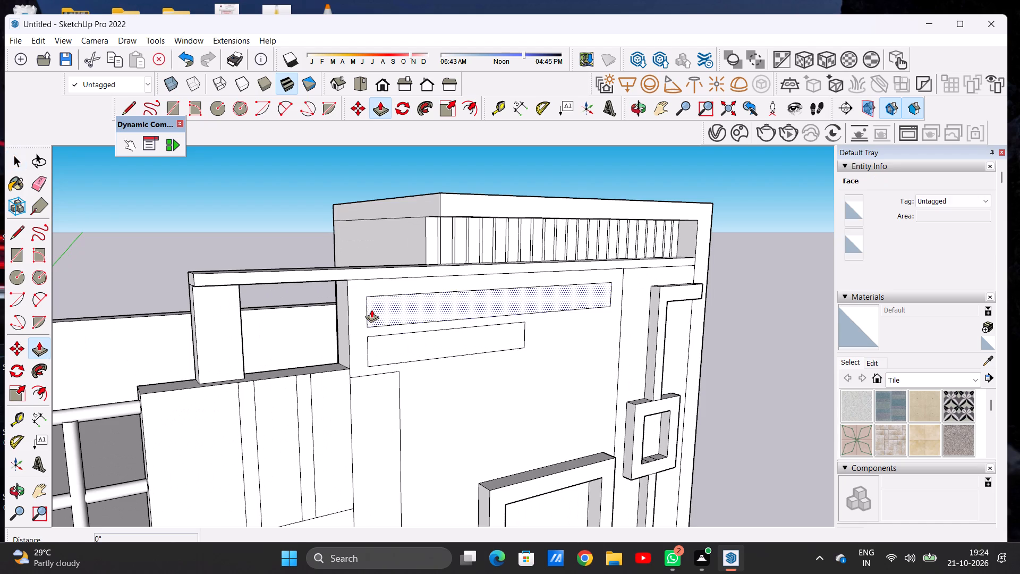
pyautogui.click(371, 309)
pyautogui.click(380, 309)
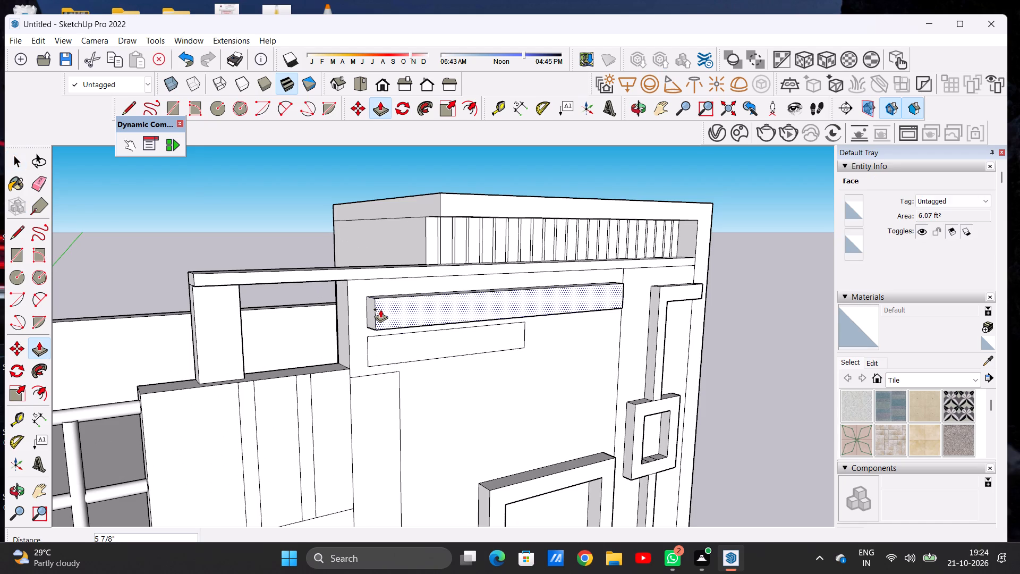
# Push the front face of the longer horizontal strip back toward the wall about 1 11/16".
pyautogui.scroll(-1, 352, 364)
pyautogui.scroll(1, 353, 364)
pyautogui.scroll(-3, 354, 364)
pyautogui.moveTo(372, 375); pyautogui.dragTo(489, 395, button='middle')
pyautogui.scroll(6, 425, 360)
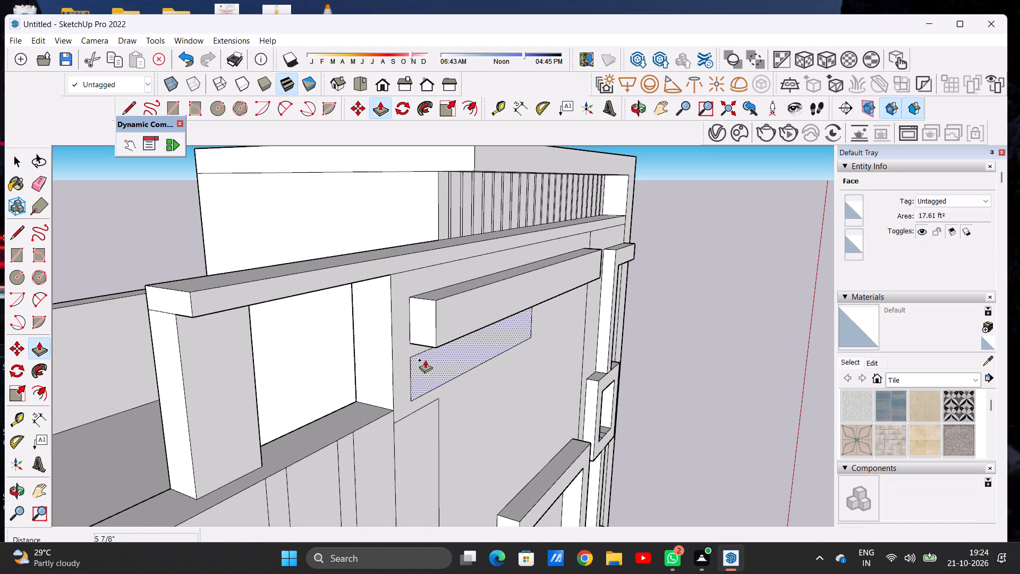
pyautogui.press('space')
pyautogui.write('P')
pyautogui.scroll(5, 447, 321)
pyautogui.click(447, 321)
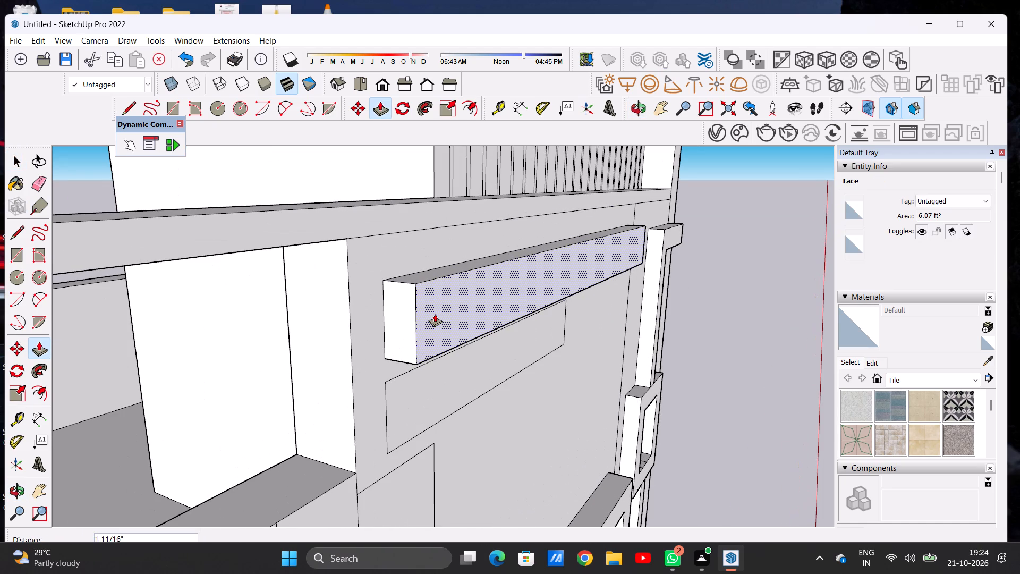
pyautogui.click(435, 314)
# Extrude the shorter horizontal strip below it outward, flush with the front of the longer strip.
pyautogui.click(404, 388)
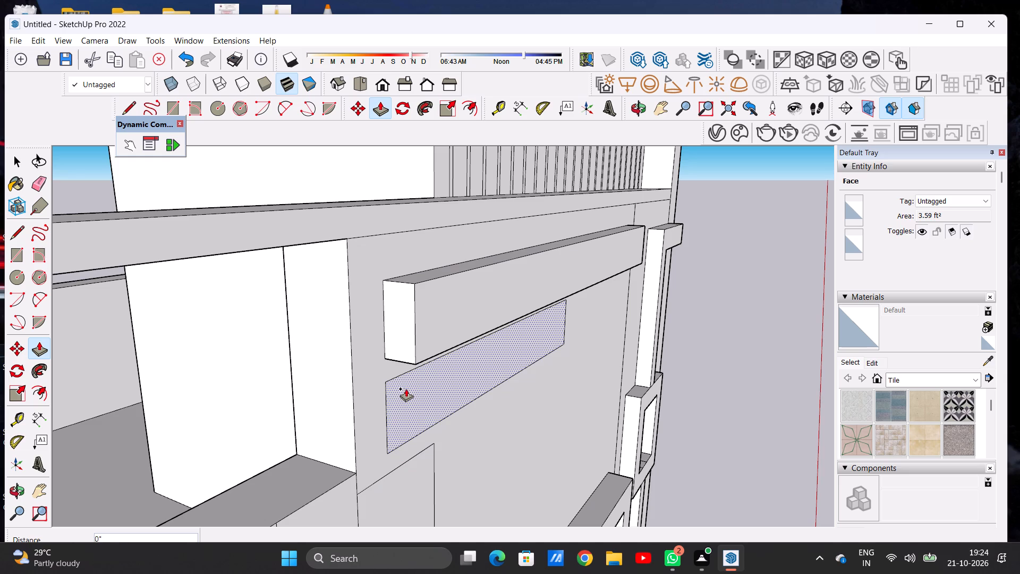
pyautogui.click(417, 364)
pyautogui.press('space')
# Examine the finished front facade from several angles, including the terrace railing, balcony, entrance and tall wall reliefs.
pyautogui.scroll(-20, 397, 398)
pyautogui.moveTo(449, 409); pyautogui.dragTo(268, 400, button='middle')
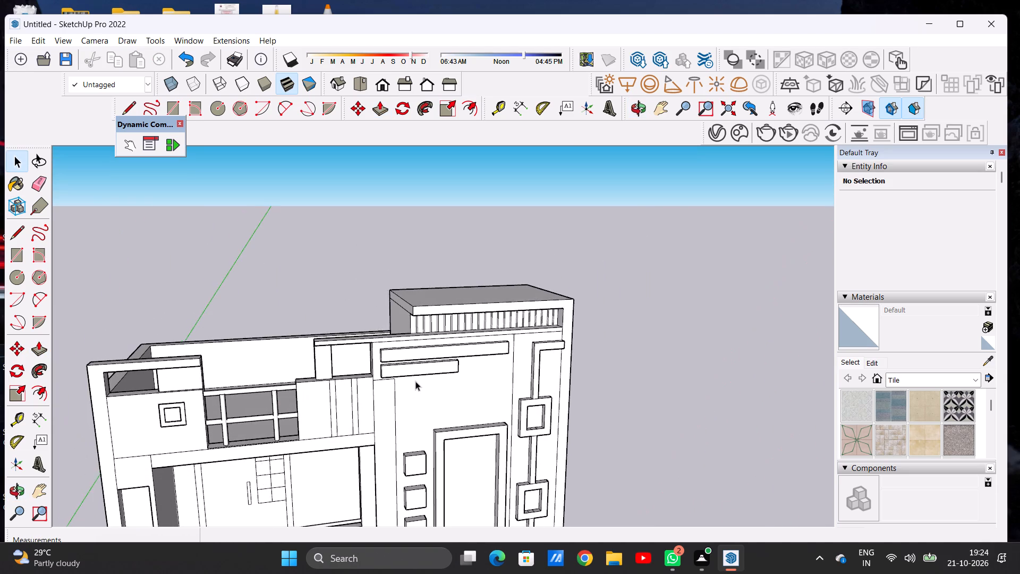
pyautogui.scroll(-20, 415, 381)
pyautogui.scroll(6, 422, 416)
pyautogui.moveTo(421, 411); pyautogui.dragTo(365, 389, button='middle')
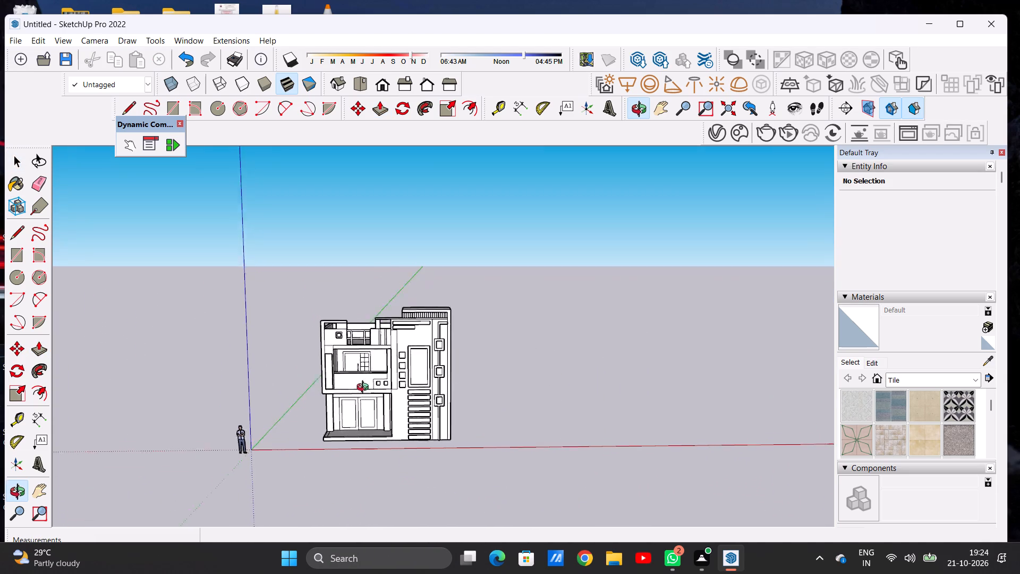
pyautogui.moveTo(365, 389); pyautogui.dragTo(383, 390, button='middle')
pyautogui.scroll(18, 346, 358)
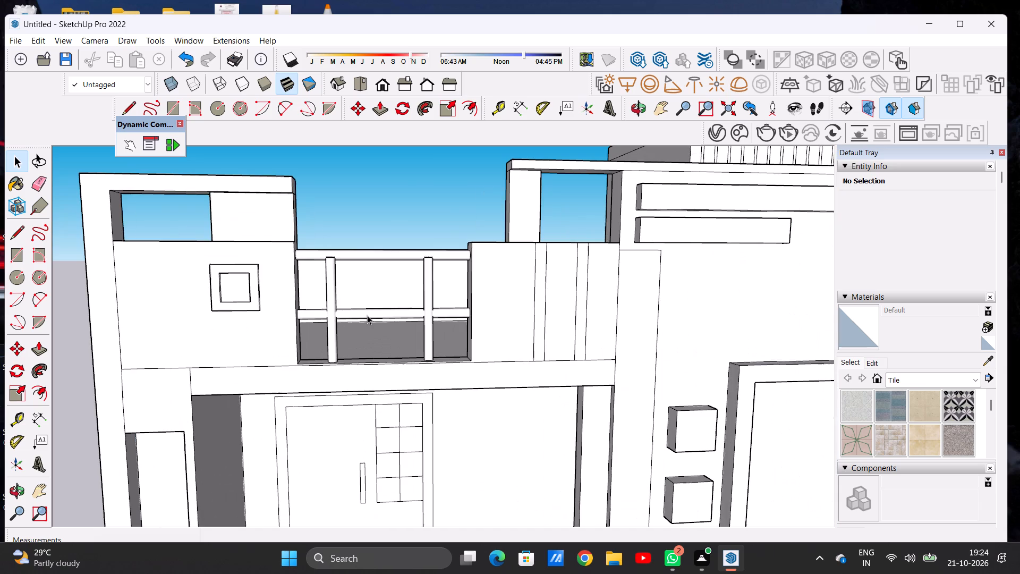
pyautogui.scroll(-17, 390, 351)
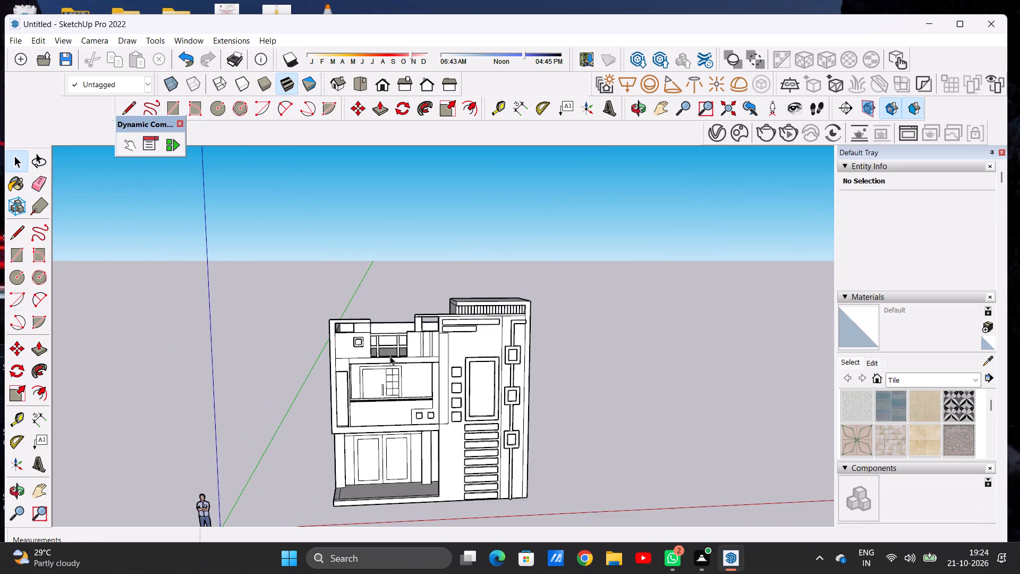
pyautogui.scroll(-10, 390, 356)
pyautogui.scroll(20, 391, 374)
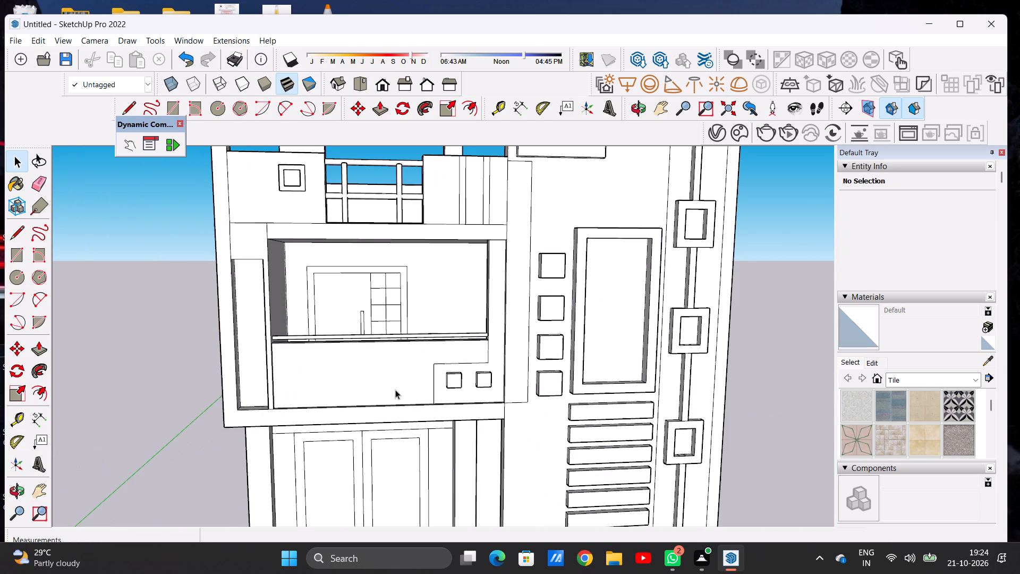
pyautogui.scroll(-4, 395, 390)
pyautogui.moveTo(442, 391); pyautogui.dragTo(324, 365, button='middle')
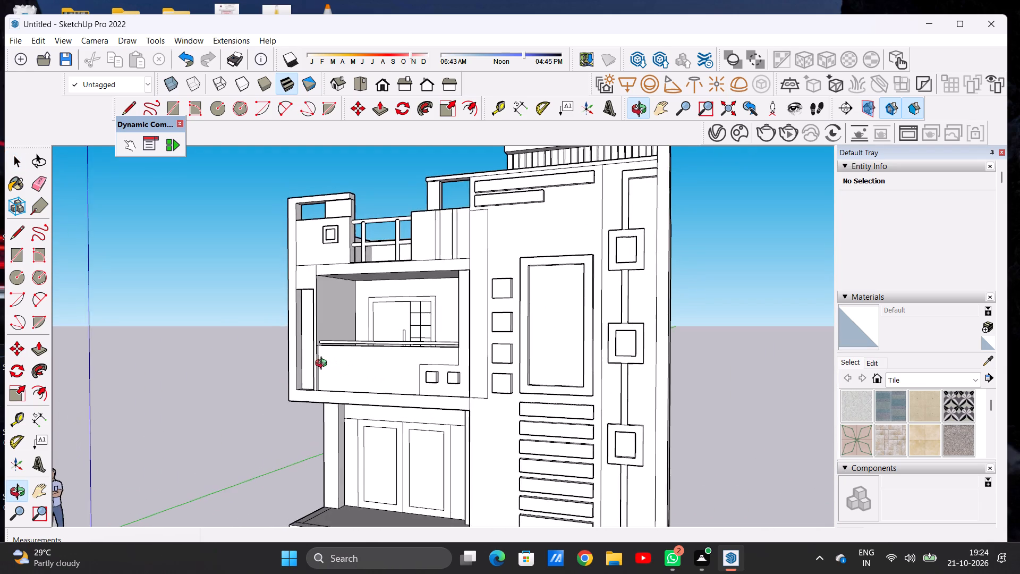
pyautogui.moveTo(324, 365); pyautogui.dragTo(433, 368, button='middle')
pyautogui.scroll(-11, 460, 375)
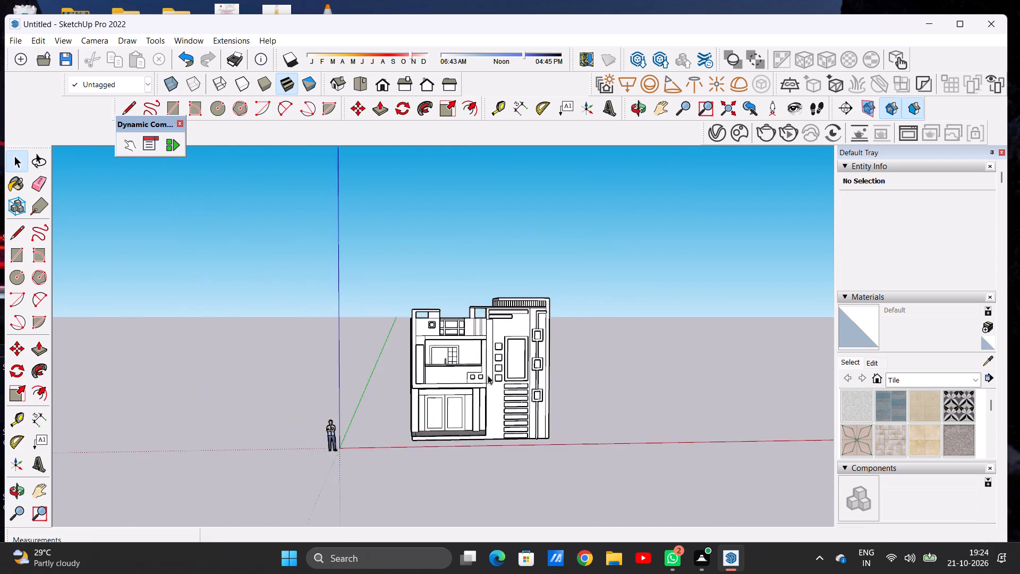
pyautogui.scroll(7, 474, 435)
pyautogui.moveTo(479, 410); pyautogui.dragTo(457, 437, button='middle')
pyautogui.scroll(-7, 439, 418)
pyautogui.scroll(6, 453, 381)
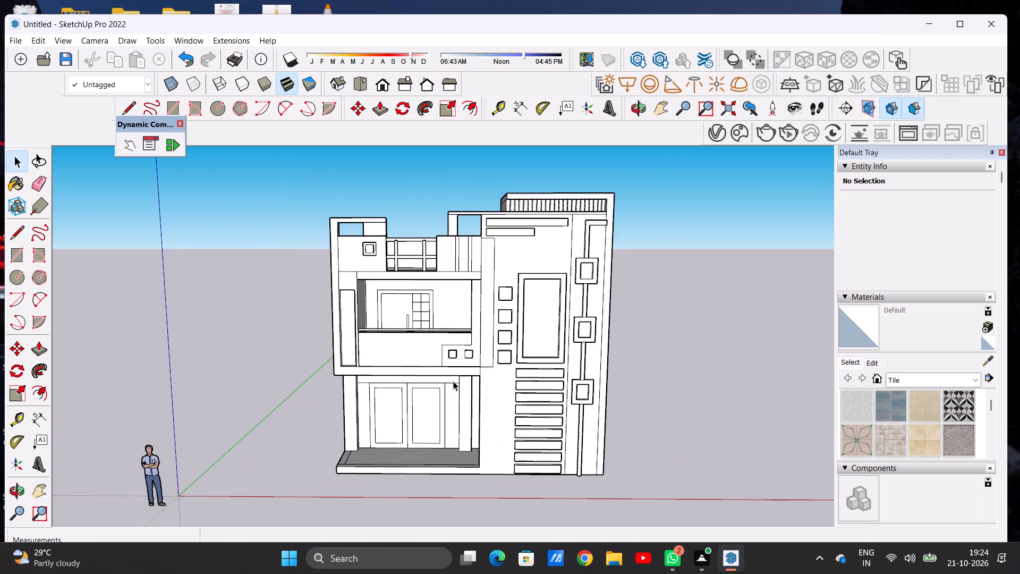
pyautogui.scroll(-5, 453, 381)
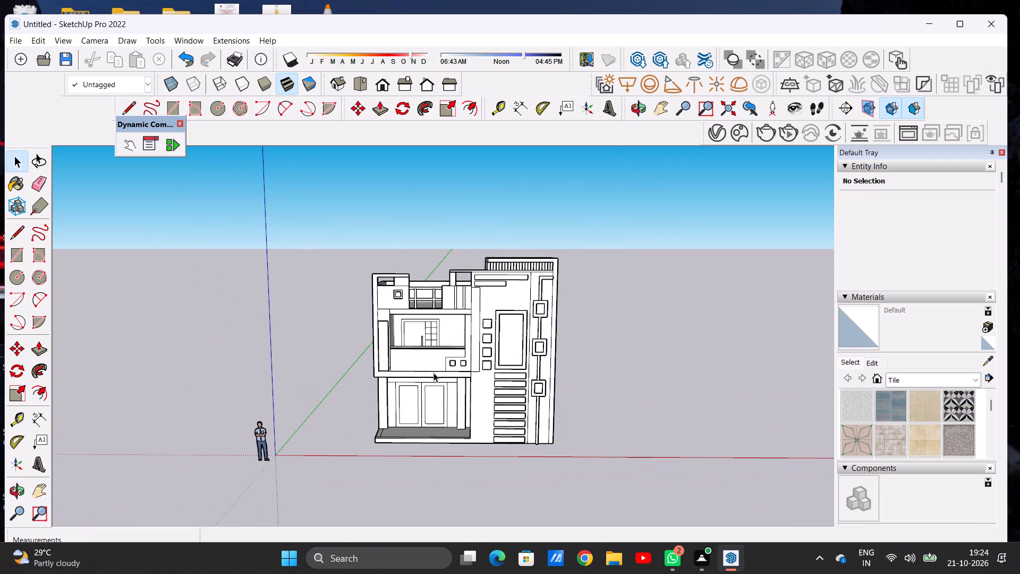
pyautogui.scroll(-2, 433, 373)
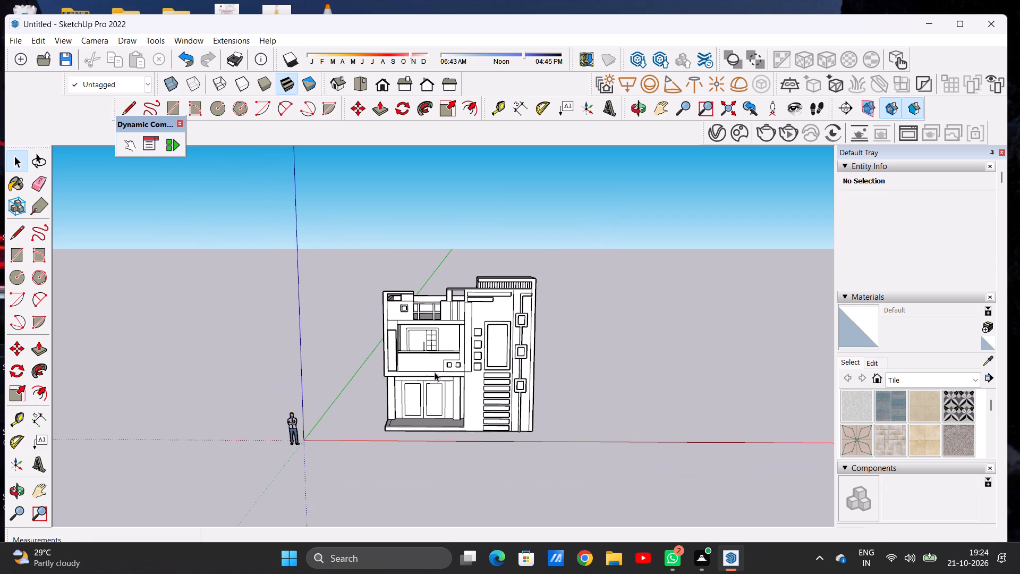
pyautogui.scroll(5, 504, 373)
pyautogui.moveTo(536, 374); pyautogui.dragTo(477, 390, button='middle')
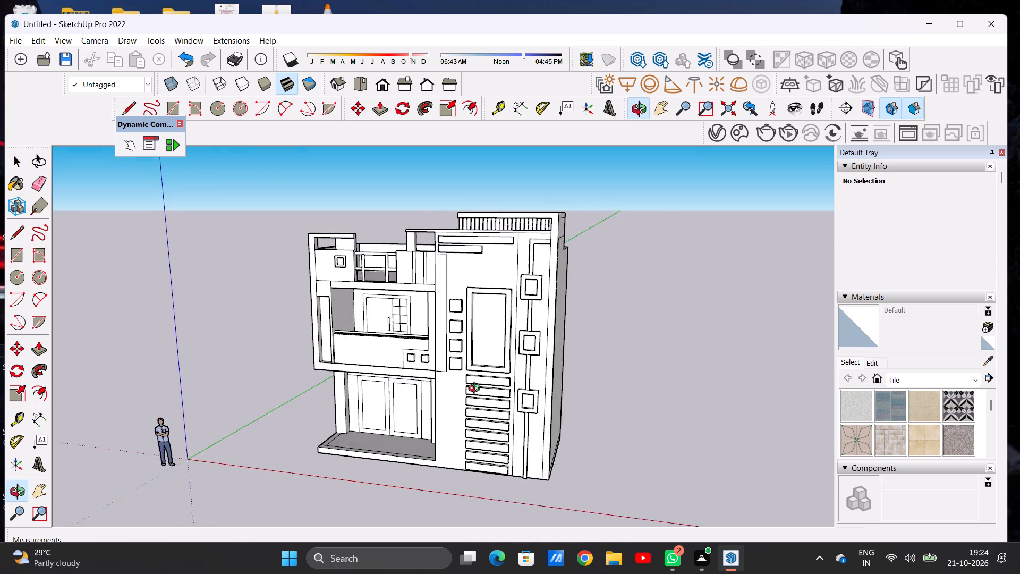
pyautogui.moveTo(477, 390); pyautogui.dragTo(504, 388, button='middle')
pyautogui.scroll(-6, 444, 308)
pyautogui.moveTo(462, 320); pyautogui.dragTo(477, 406, button='middle')
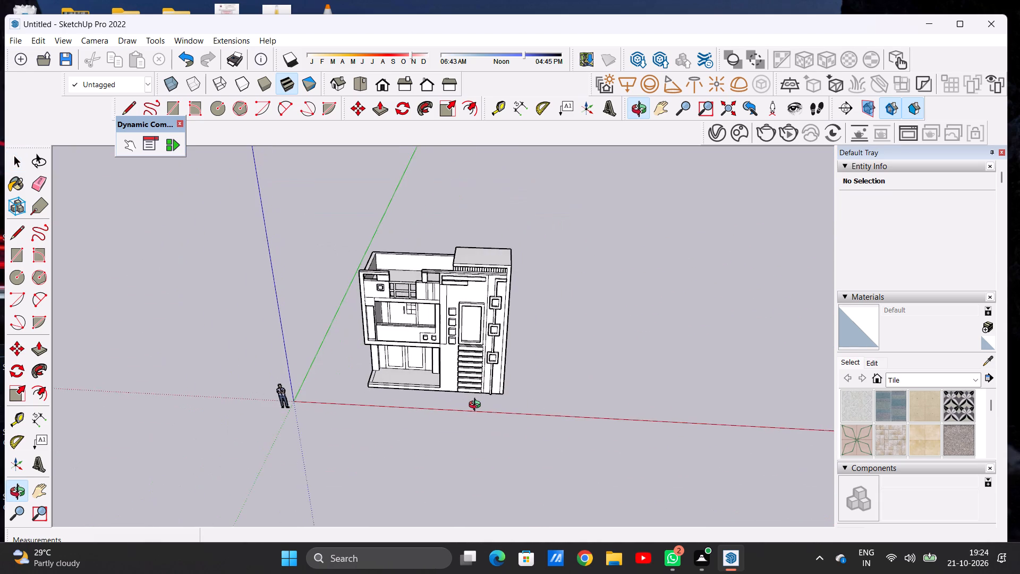
pyautogui.moveTo(477, 406); pyautogui.dragTo(476, 377, button='middle')
pyautogui.scroll(7, 476, 377)
pyautogui.middleClick(476, 377)
pyautogui.scroll(-3, 476, 431)
pyautogui.moveTo(478, 427); pyautogui.dragTo(482, 357, button='middle')
pyautogui.scroll(-2, 448, 368)
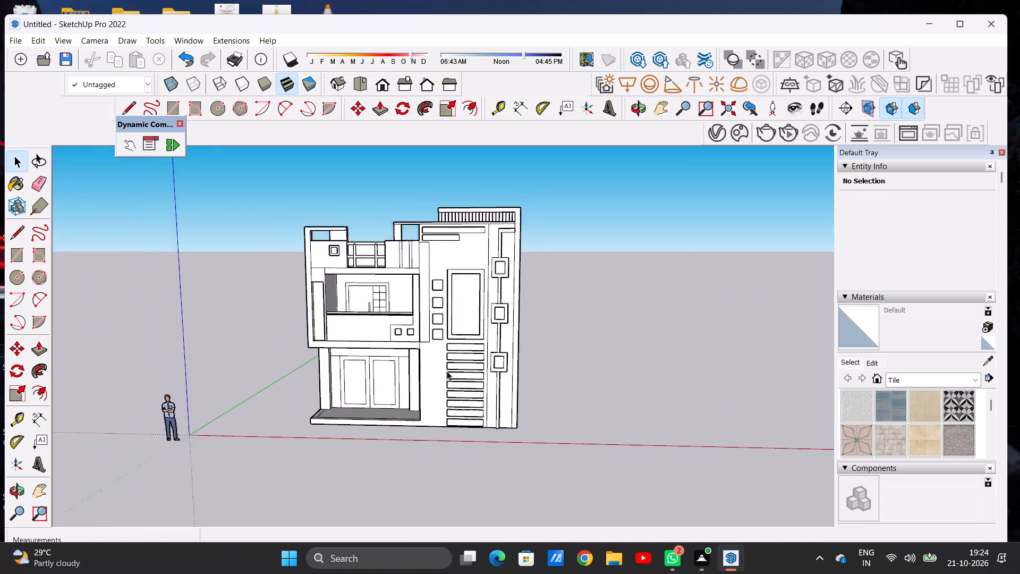
# Select the entire house model and move it along the ground farther back from the red axis, then clear the selection.
pyautogui.scroll(-2, 447, 371)
pyautogui.scroll(1, 447, 372)
pyautogui.scroll(-1, 447, 374)
pyautogui.scroll(6, 493, 382)
pyautogui.tripleClick(493, 385)
pyautogui.doubleClick(493, 385)
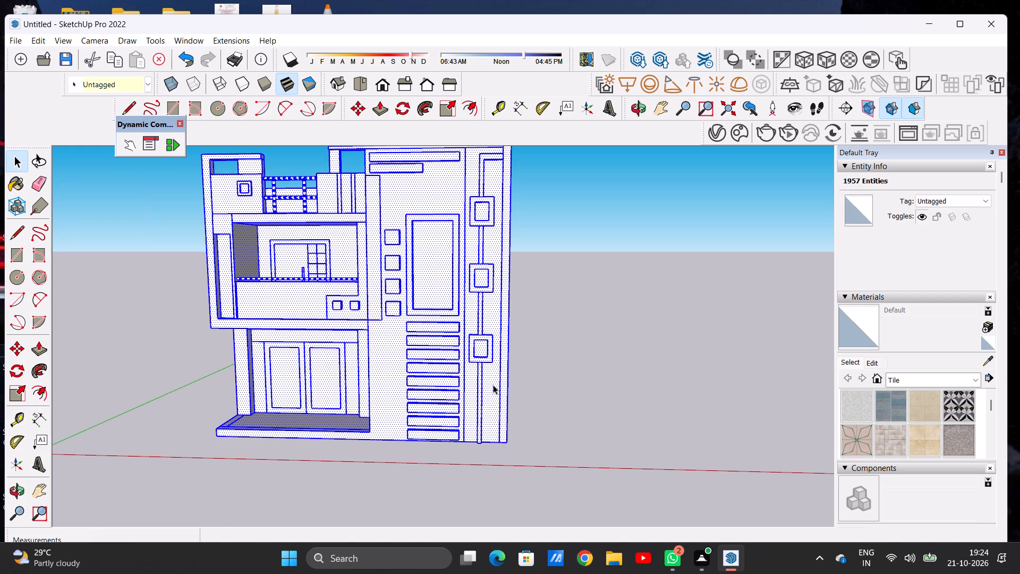
pyautogui.press('m')
pyautogui.click(509, 445)
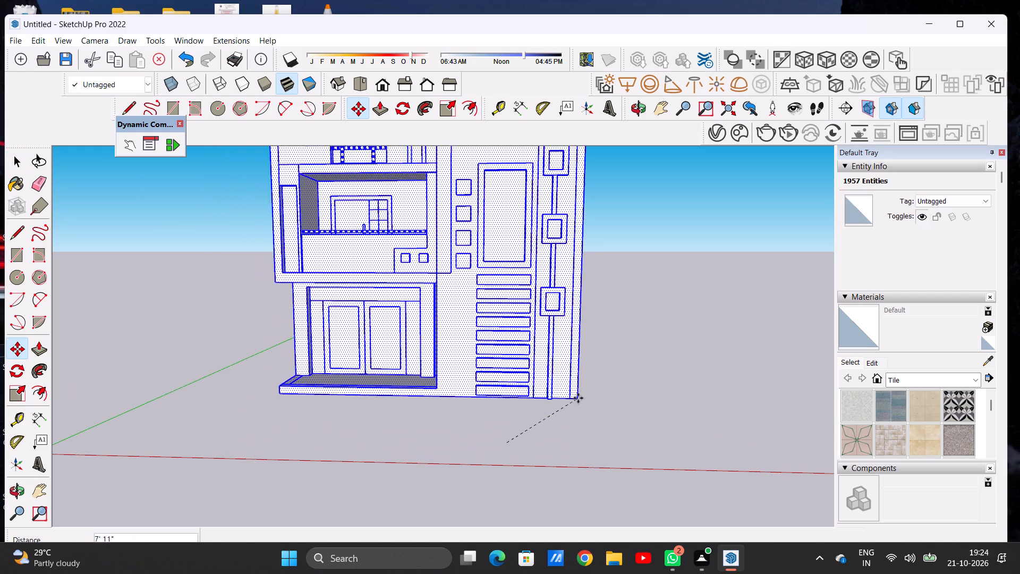
pyautogui.click(707, 367)
pyautogui.press('space')
pyautogui.moveTo(595, 410); pyautogui.dragTo(589, 410)
# Inspect the repositioned house and the ground around it from the front and above, including the standard top view.
pyautogui.scroll(-9, 413, 426)
pyautogui.scroll(1, 412, 426)
pyautogui.scroll(-5, 412, 426)
pyautogui.moveTo(449, 384); pyautogui.dragTo(467, 532, button='middle')
pyautogui.scroll(6, 453, 427)
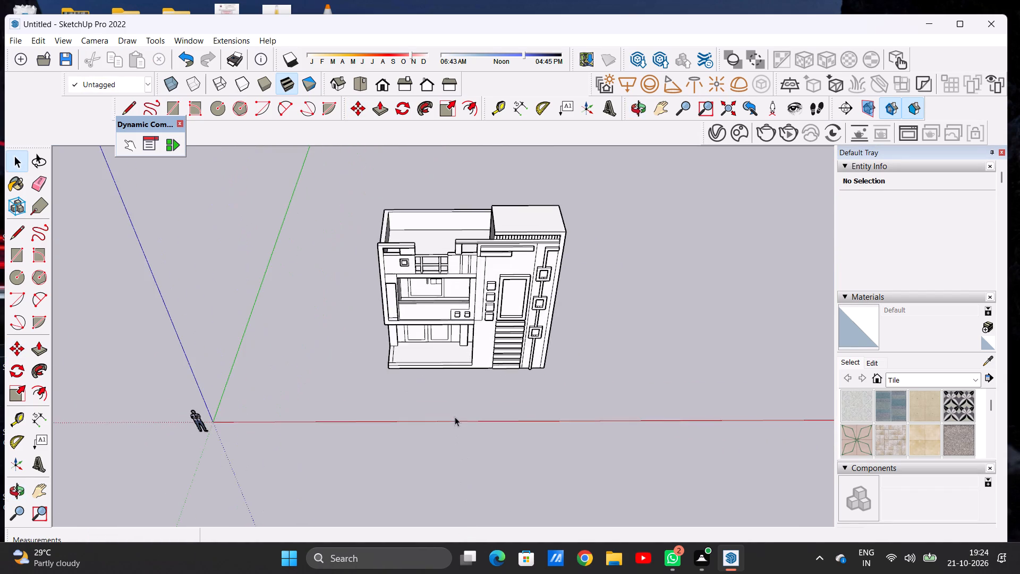
pyautogui.moveTo(467, 400); pyautogui.dragTo(457, 375, button='middle')
pyautogui.scroll(9, 457, 375)
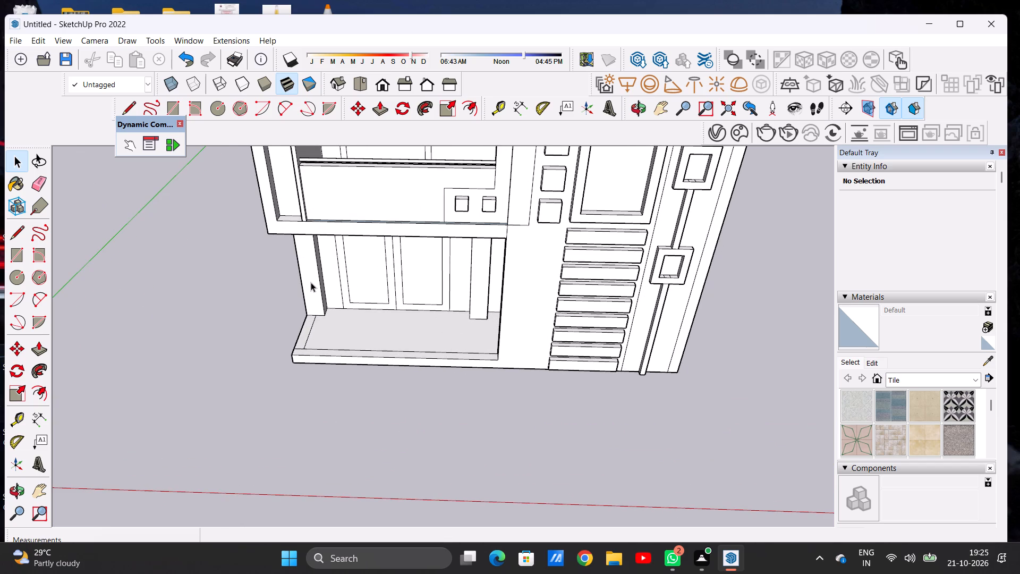
pyautogui.scroll(-19, 205, 348)
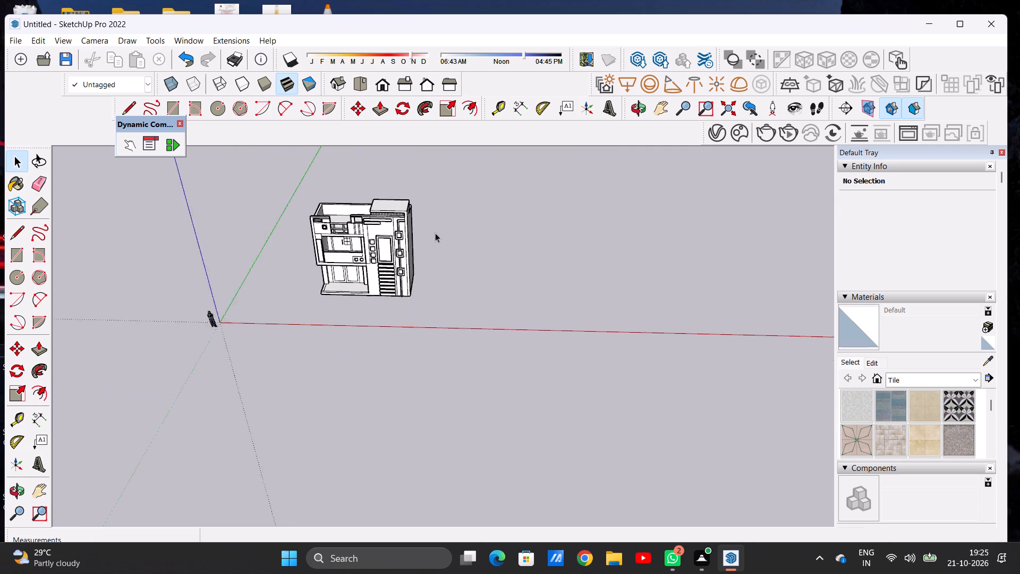
pyautogui.scroll(-1, 435, 233)
pyautogui.scroll(7, 355, 226)
pyautogui.moveTo(373, 198); pyautogui.dragTo(349, 350, button='middle')
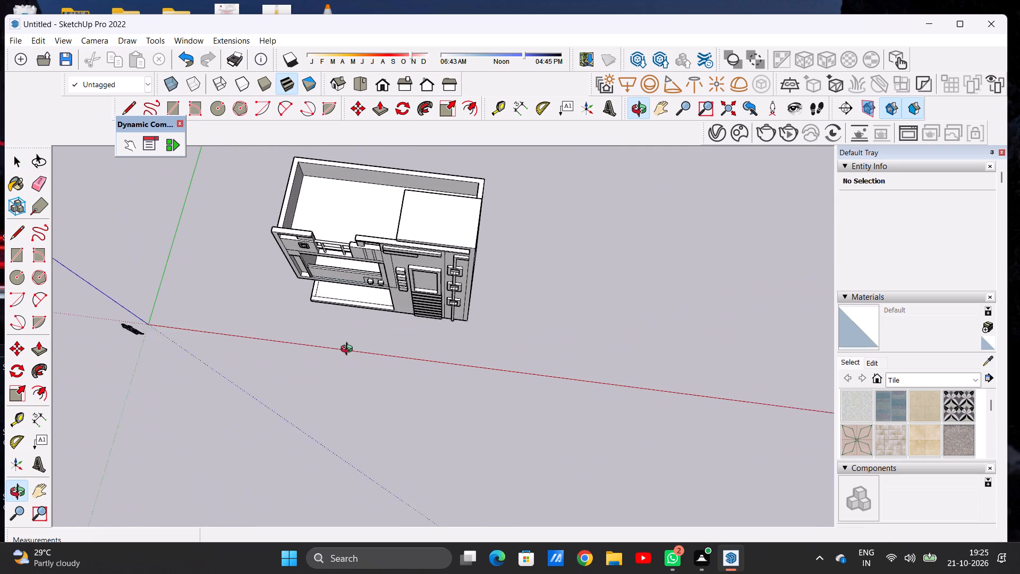
pyautogui.moveTo(349, 350); pyautogui.dragTo(349, 351, button='middle')
pyautogui.scroll(1, 349, 351)
pyautogui.scroll(-6, 509, 284)
pyautogui.scroll(1, 392, 236)
pyautogui.moveTo(392, 236); pyautogui.dragTo(419, 289, button='middle')
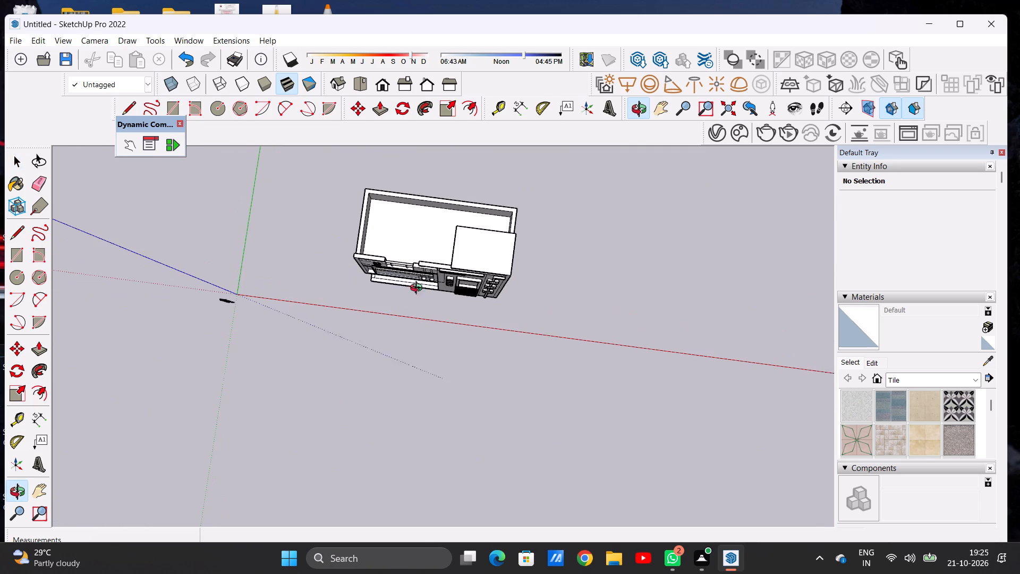
pyautogui.moveTo(419, 289); pyautogui.dragTo(418, 286, button='middle')
pyautogui.click(355, 86)
pyautogui.scroll(5, 237, 306)
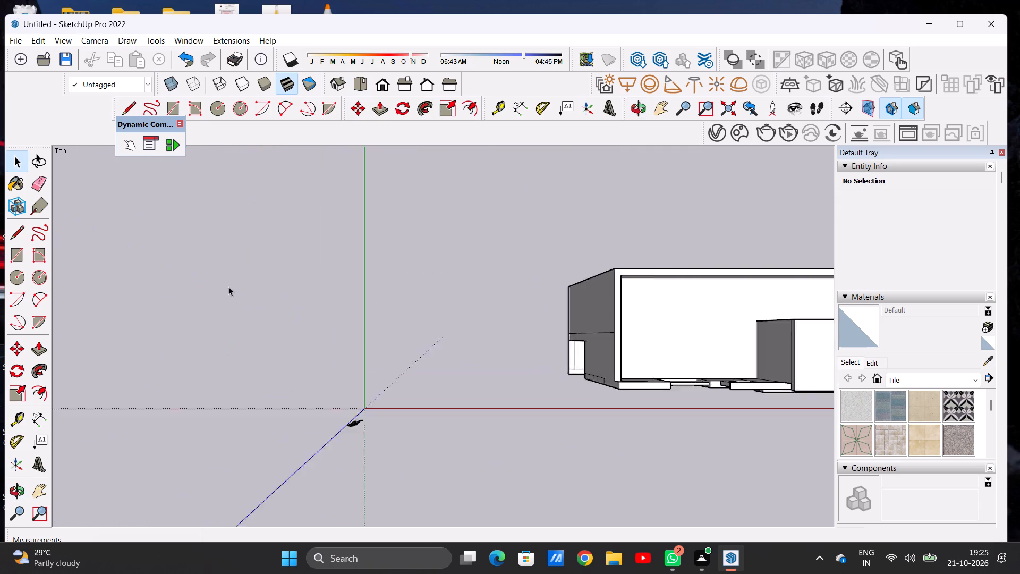
# Select the entire house model and move it about 27' diagonally back along the ground, farther from the red and green axes, then clear the selection.
pyautogui.scroll(2, 228, 286)
pyautogui.scroll(-11, 61, 294)
pyautogui.scroll(8, 285, 326)
pyautogui.scroll(-7, 57, 294)
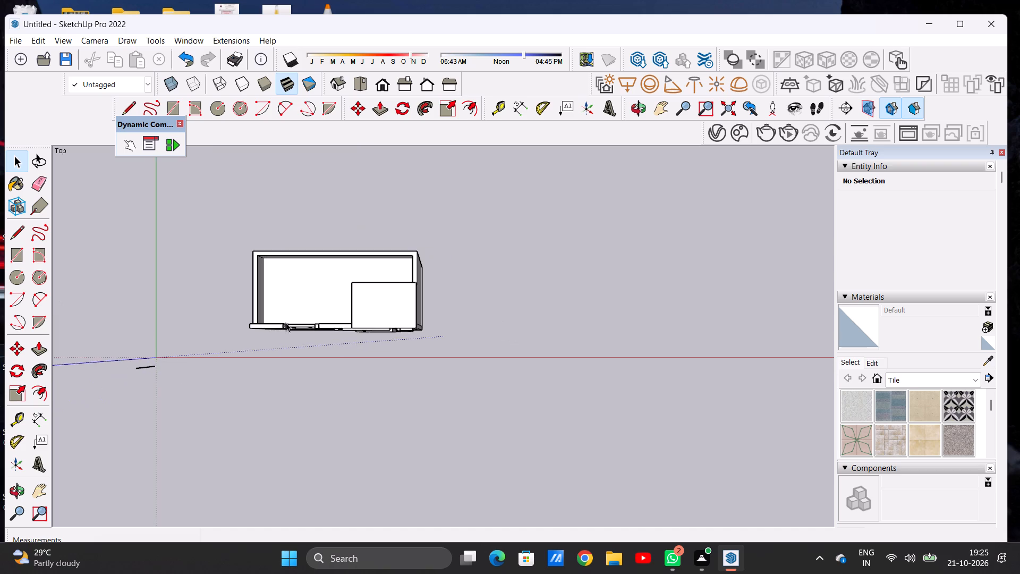
pyautogui.scroll(10, 311, 324)
pyautogui.scroll(-9, 341, 276)
pyautogui.moveTo(360, 276); pyautogui.dragTo(359, 200, button='middle')
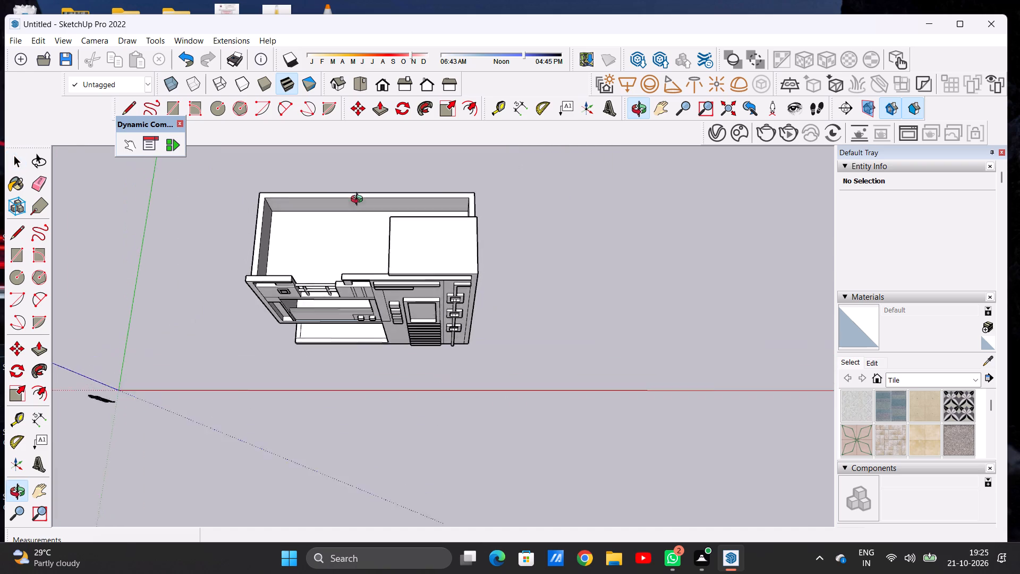
pyautogui.moveTo(359, 200); pyautogui.dragTo(356, 173, button='middle')
pyautogui.moveTo(387, 331); pyautogui.dragTo(405, 246, button='middle')
pyautogui.scroll(1, 406, 246)
pyautogui.tripleClick(436, 341)
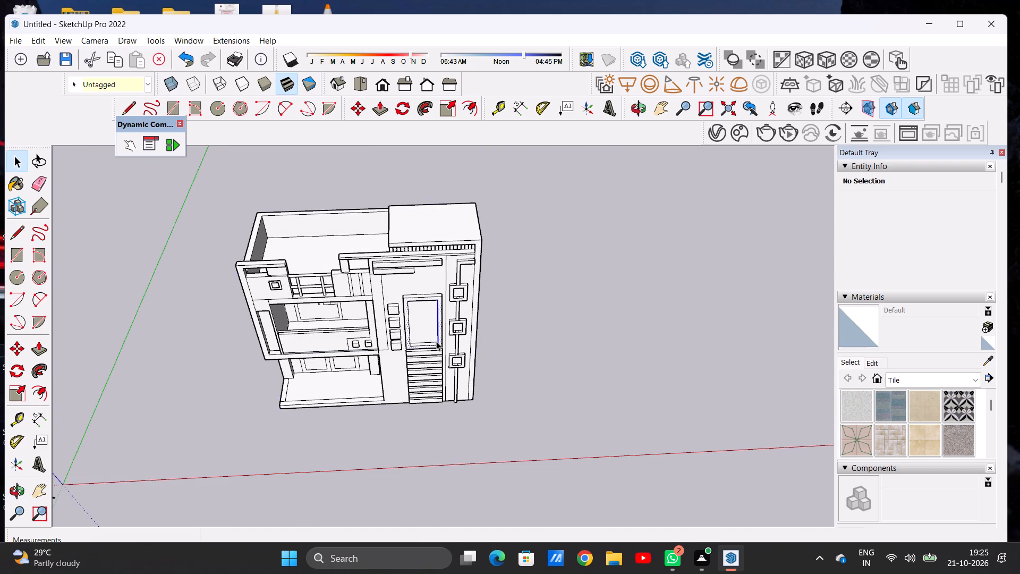
pyautogui.tripleClick(436, 341)
pyautogui.press('m')
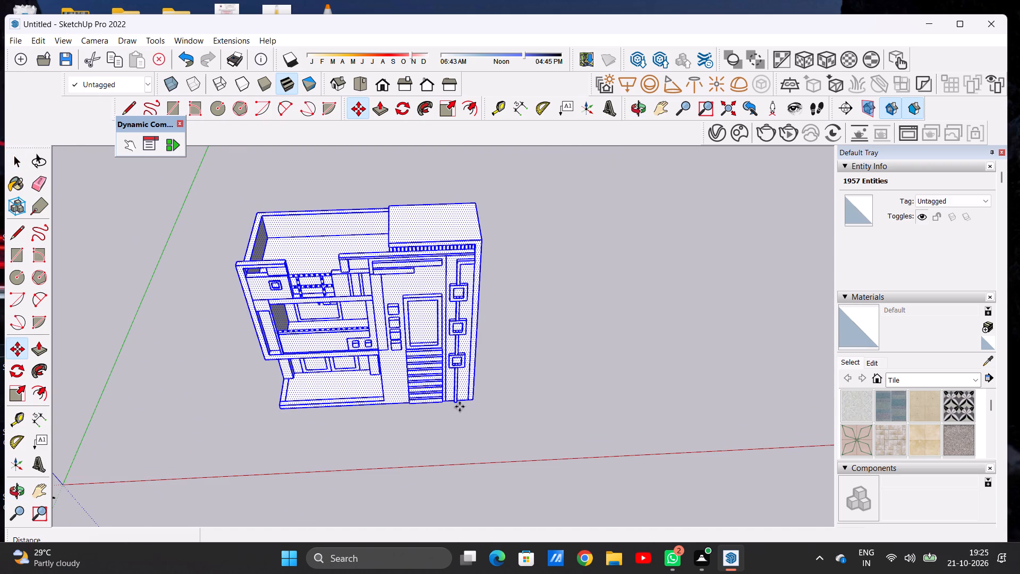
pyautogui.click(473, 399)
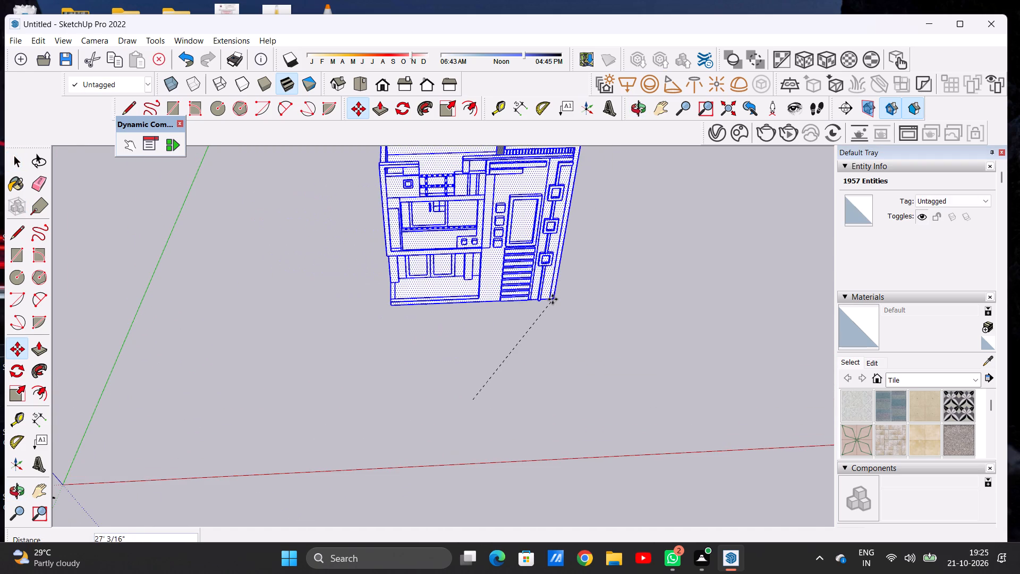
pyautogui.click(552, 299)
pyautogui.press('space')
pyautogui.click(597, 300)
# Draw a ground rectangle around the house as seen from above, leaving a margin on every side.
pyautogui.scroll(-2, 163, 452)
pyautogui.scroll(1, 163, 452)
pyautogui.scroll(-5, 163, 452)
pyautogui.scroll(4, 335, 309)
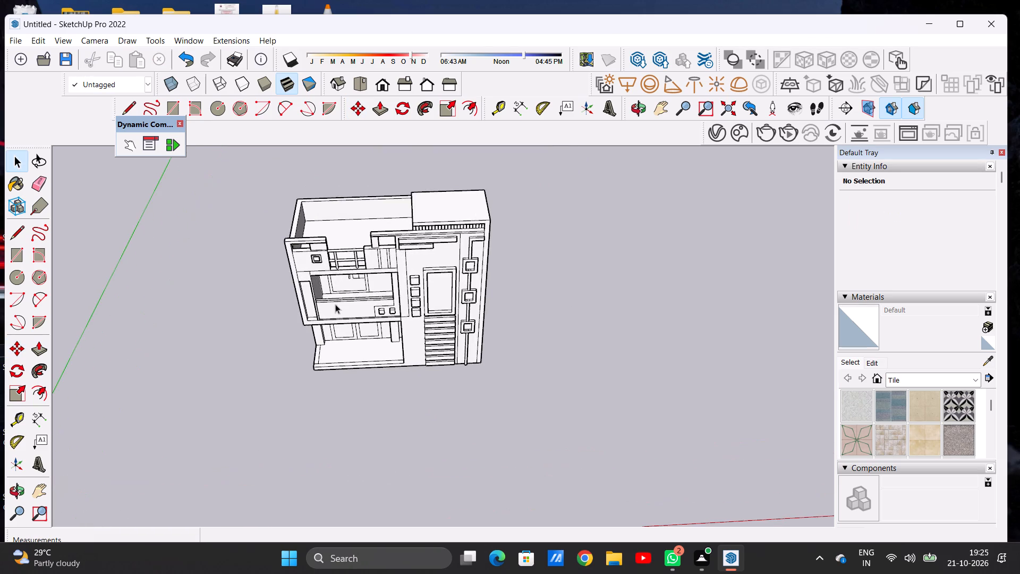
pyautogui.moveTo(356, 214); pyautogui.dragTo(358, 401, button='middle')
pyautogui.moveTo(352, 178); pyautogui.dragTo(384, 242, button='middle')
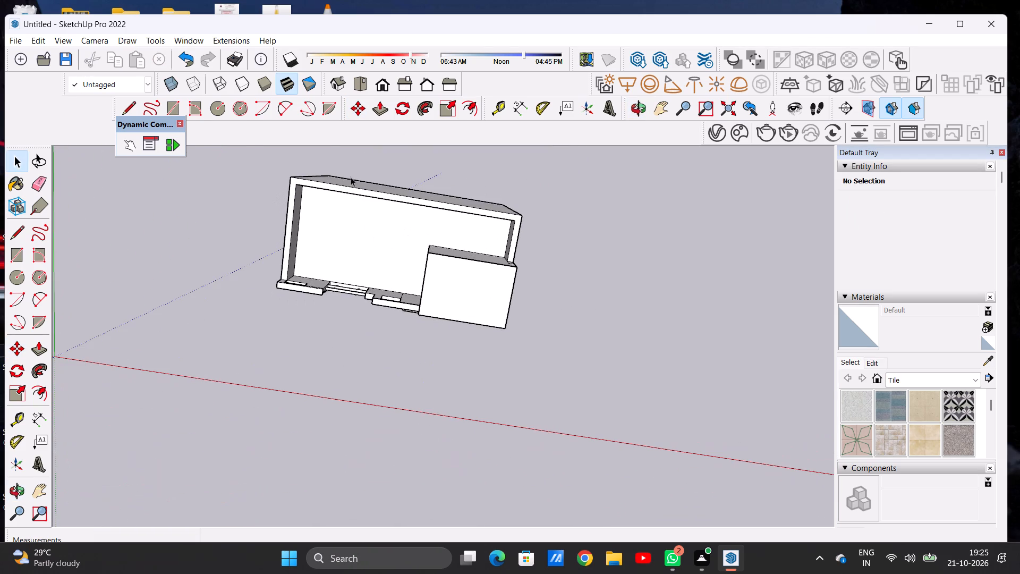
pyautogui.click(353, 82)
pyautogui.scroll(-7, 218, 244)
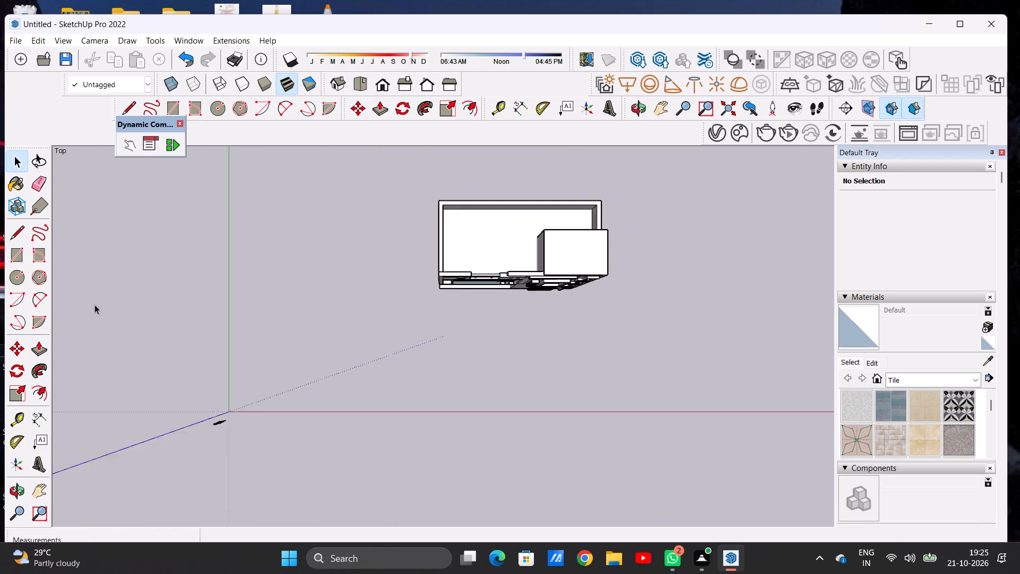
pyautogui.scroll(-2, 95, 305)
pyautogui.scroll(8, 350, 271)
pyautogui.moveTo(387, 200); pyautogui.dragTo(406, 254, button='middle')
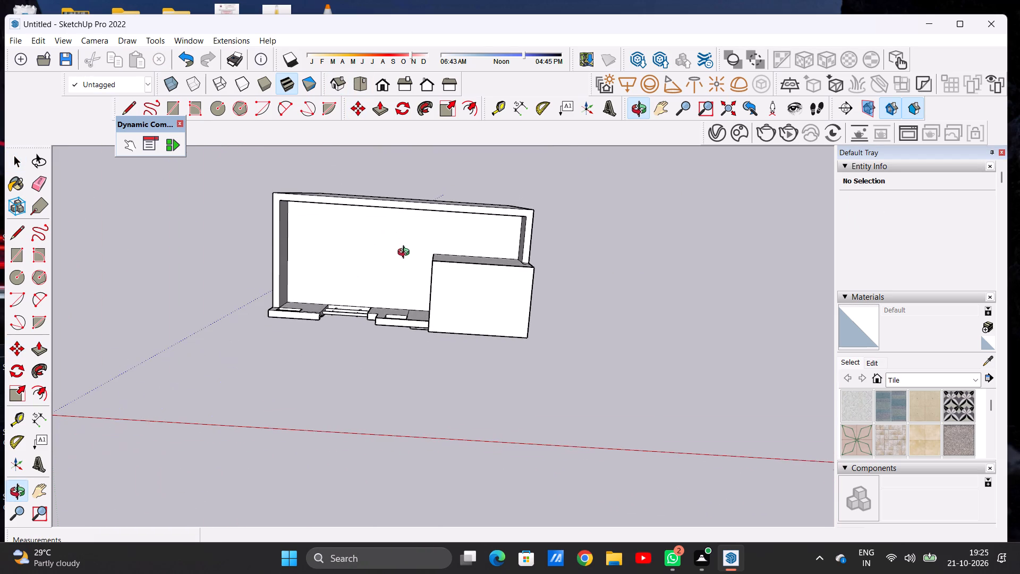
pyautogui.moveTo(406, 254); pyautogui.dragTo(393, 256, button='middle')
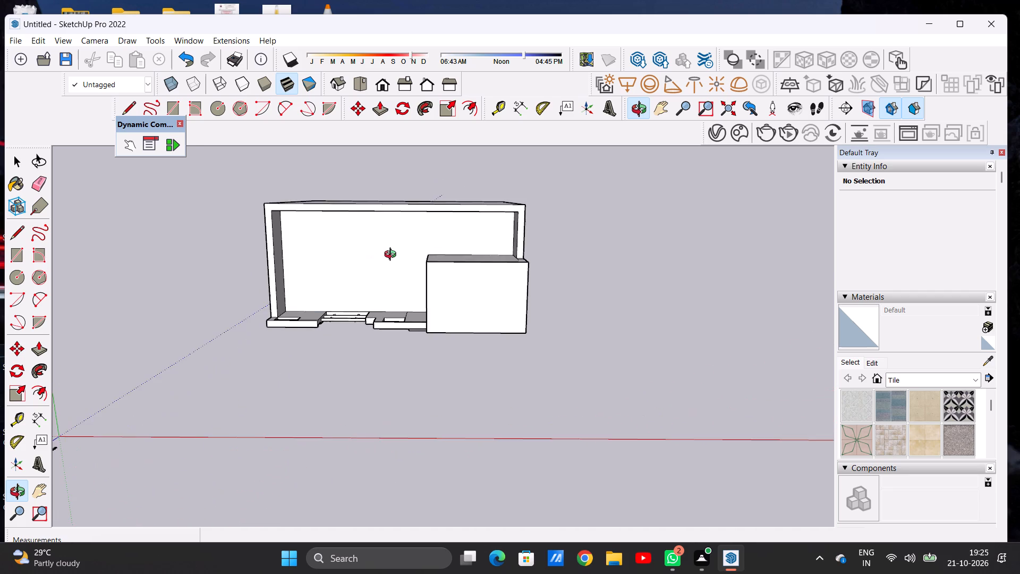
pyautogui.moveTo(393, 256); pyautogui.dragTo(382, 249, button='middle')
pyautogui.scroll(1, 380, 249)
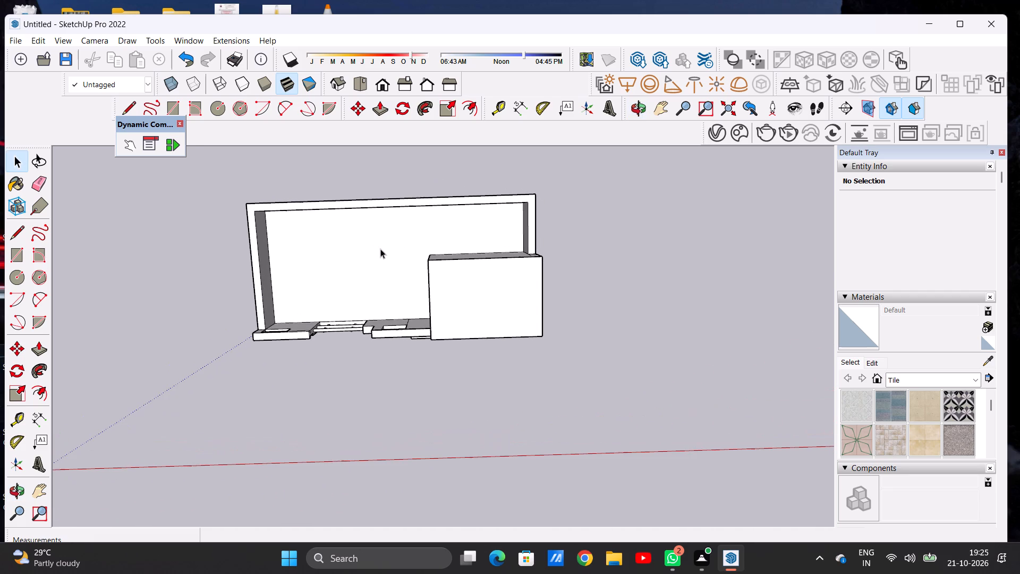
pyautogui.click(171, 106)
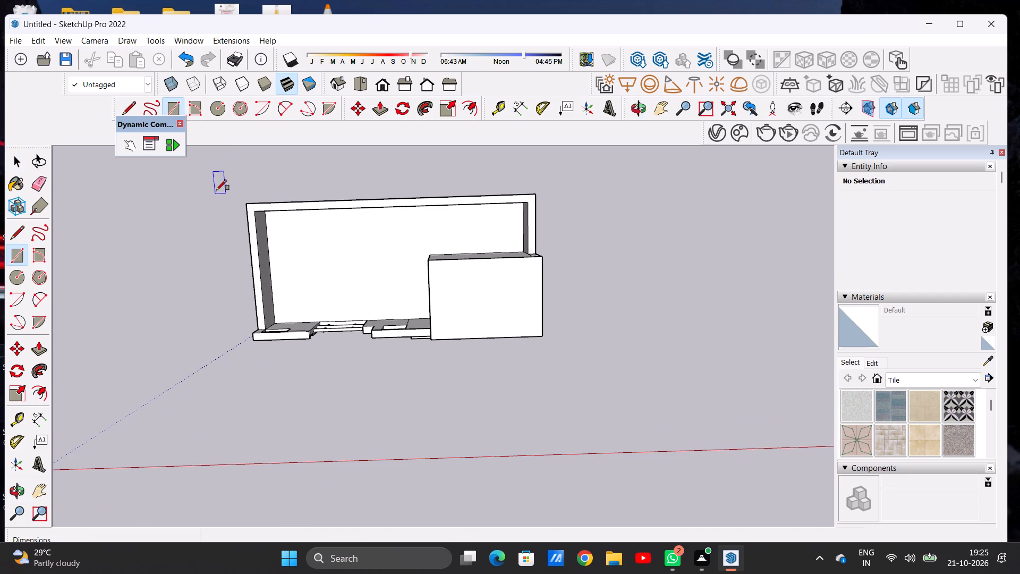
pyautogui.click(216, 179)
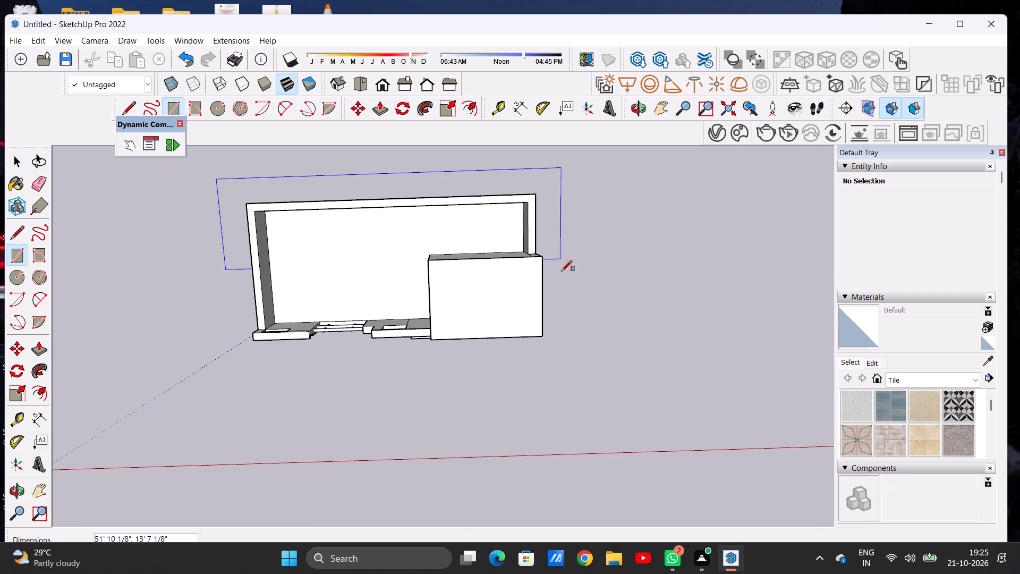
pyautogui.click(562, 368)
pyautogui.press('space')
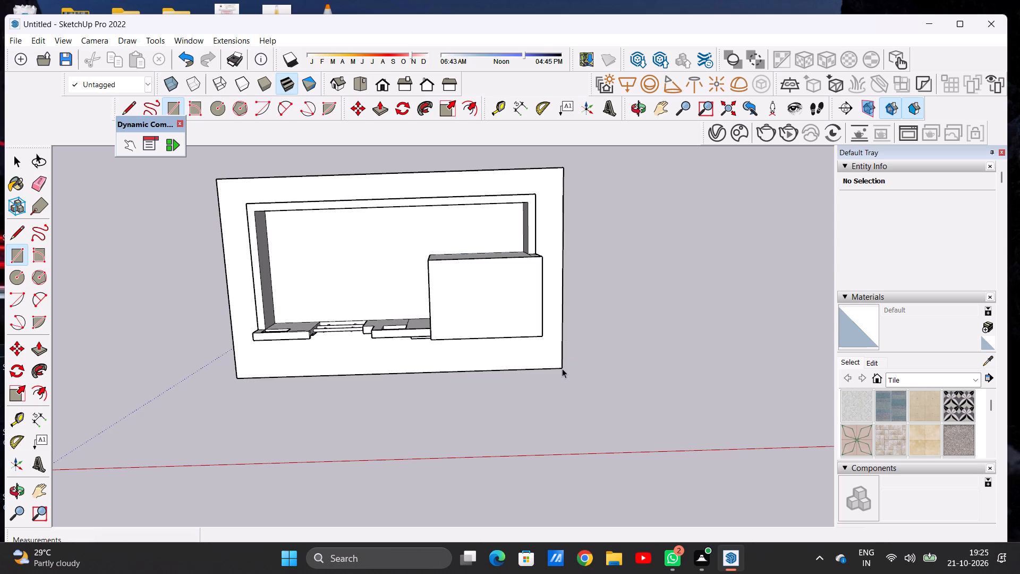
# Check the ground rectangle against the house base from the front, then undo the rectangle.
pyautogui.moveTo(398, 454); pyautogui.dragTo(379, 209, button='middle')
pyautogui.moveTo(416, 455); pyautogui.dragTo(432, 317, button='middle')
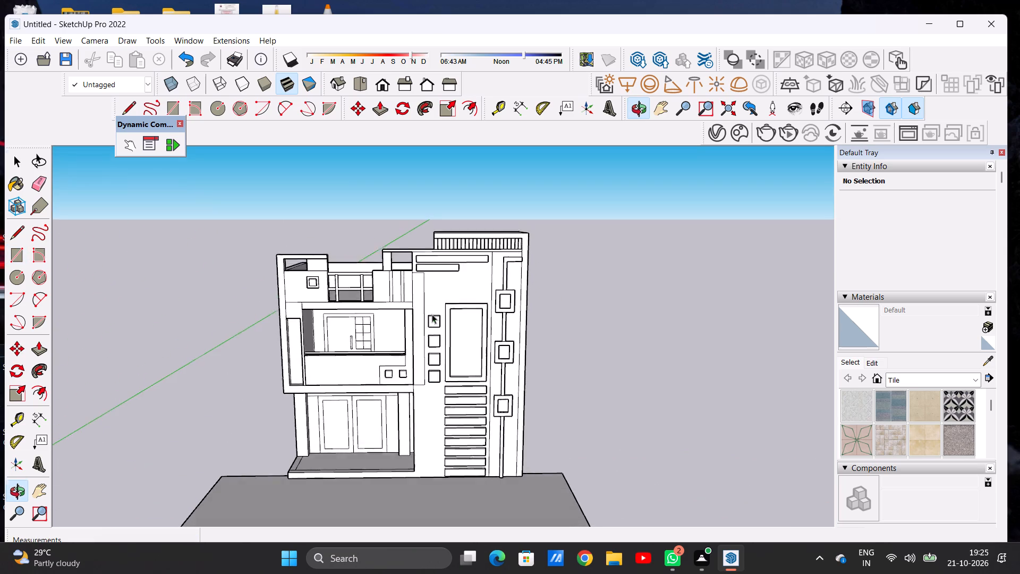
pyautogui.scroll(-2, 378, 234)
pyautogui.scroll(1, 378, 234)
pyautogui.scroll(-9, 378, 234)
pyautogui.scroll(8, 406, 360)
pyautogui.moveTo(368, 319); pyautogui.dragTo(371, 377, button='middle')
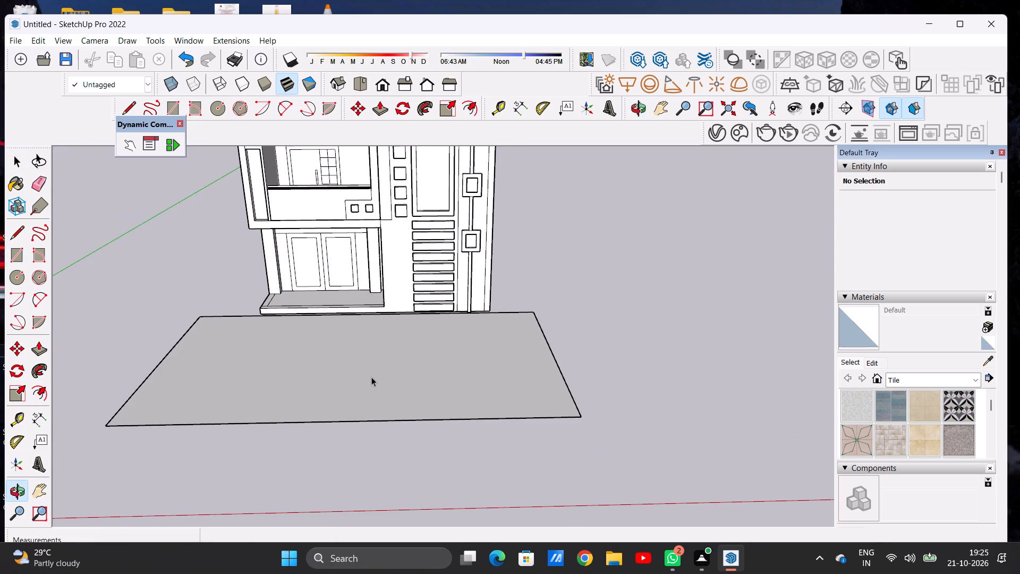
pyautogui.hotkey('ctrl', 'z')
# Examine the house and the surrounding ground from the standard top view and from raised front angles.
pyautogui.scroll(-15, 322, 297)
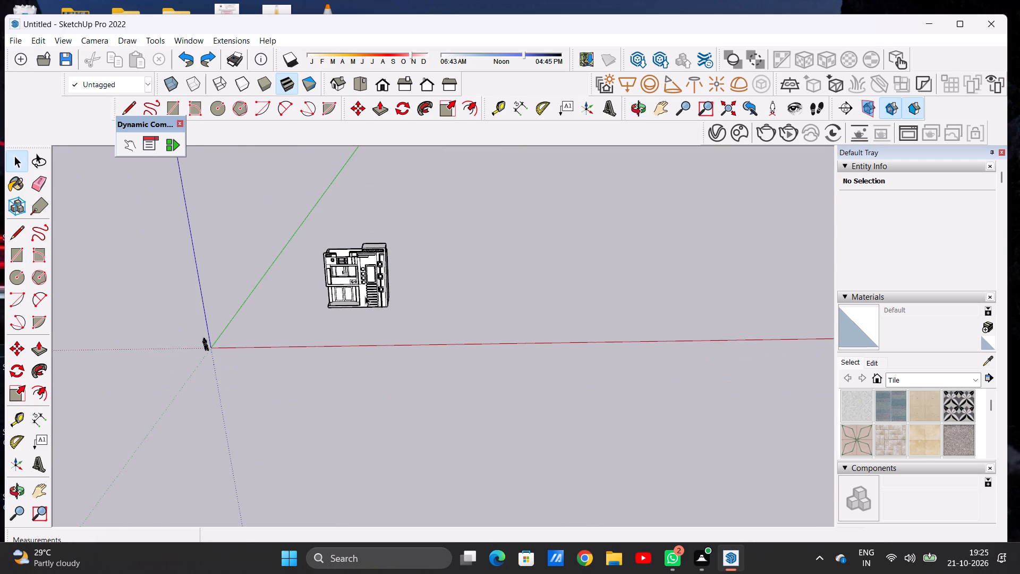
pyautogui.scroll(1, 365, 296)
pyautogui.scroll(5, 357, 191)
pyautogui.click(354, 82)
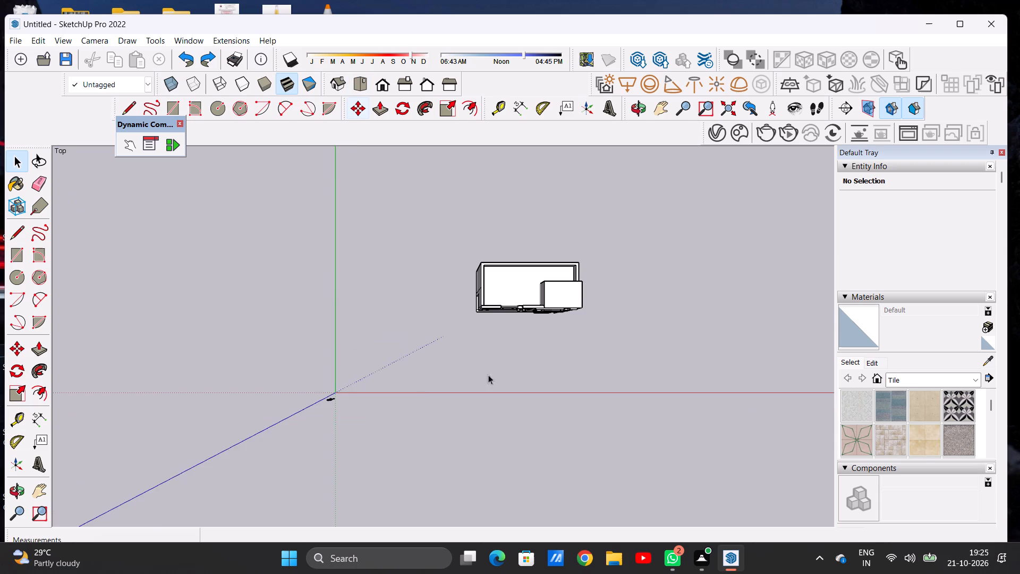
pyautogui.scroll(5, 551, 342)
pyautogui.moveTo(558, 340); pyautogui.dragTo(537, 205, button='middle')
pyautogui.moveTo(493, 441); pyautogui.dragTo(561, 305, button='middle')
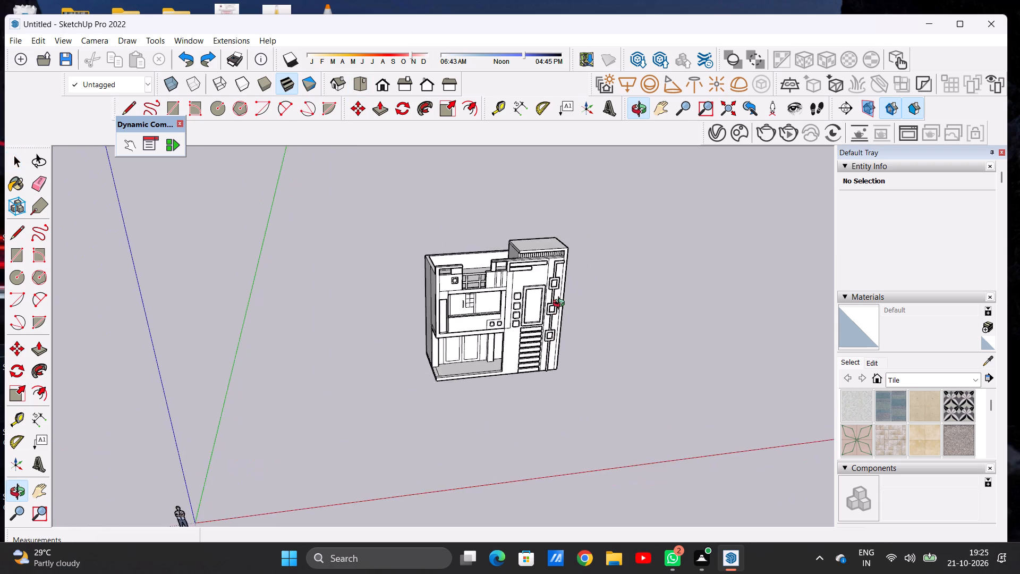
pyautogui.moveTo(561, 305); pyautogui.dragTo(511, 389, button='middle')
pyautogui.scroll(4, 511, 389)
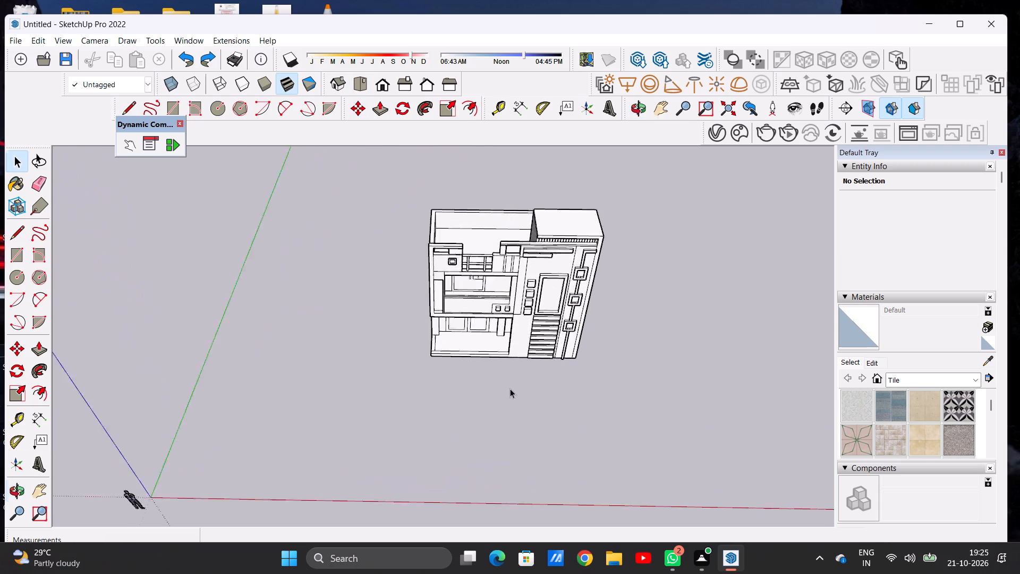
pyautogui.scroll(3, 510, 389)
pyautogui.scroll(-11, 390, 429)
pyautogui.scroll(5, 402, 268)
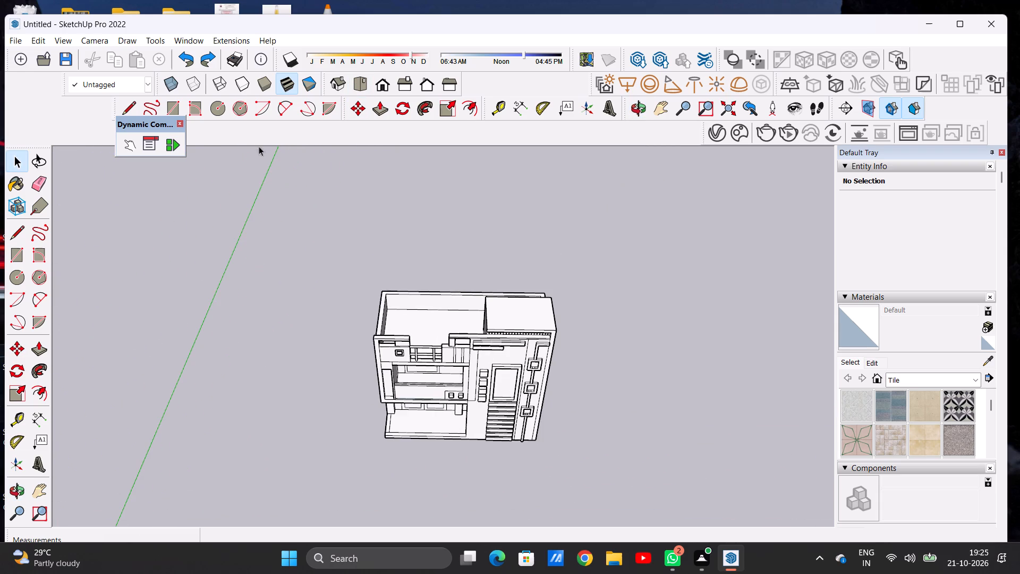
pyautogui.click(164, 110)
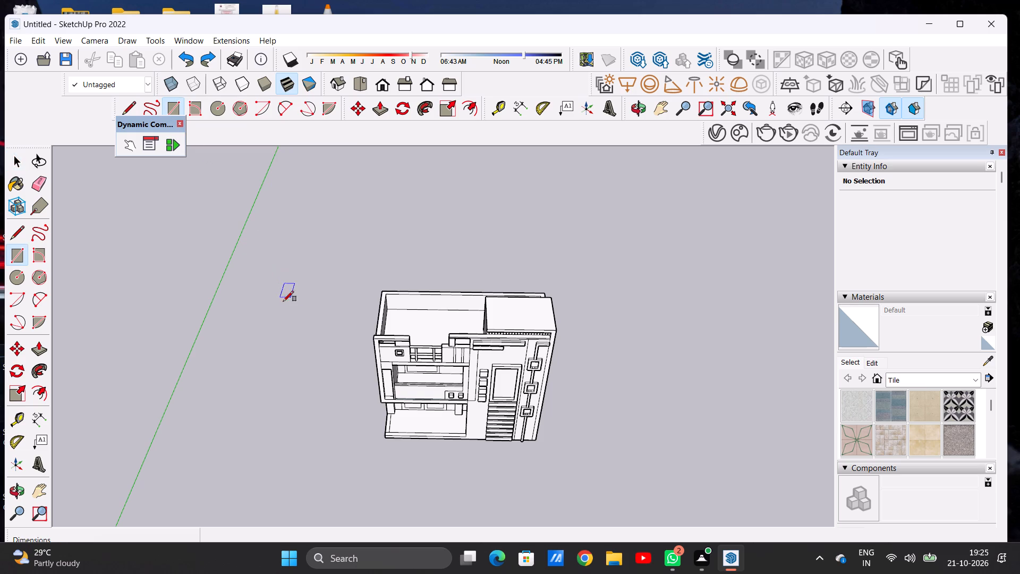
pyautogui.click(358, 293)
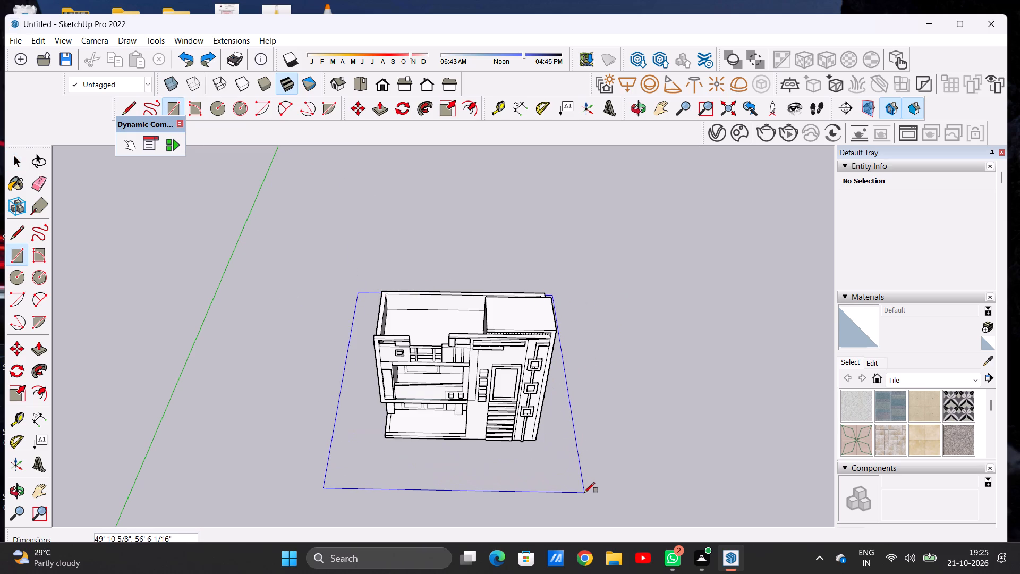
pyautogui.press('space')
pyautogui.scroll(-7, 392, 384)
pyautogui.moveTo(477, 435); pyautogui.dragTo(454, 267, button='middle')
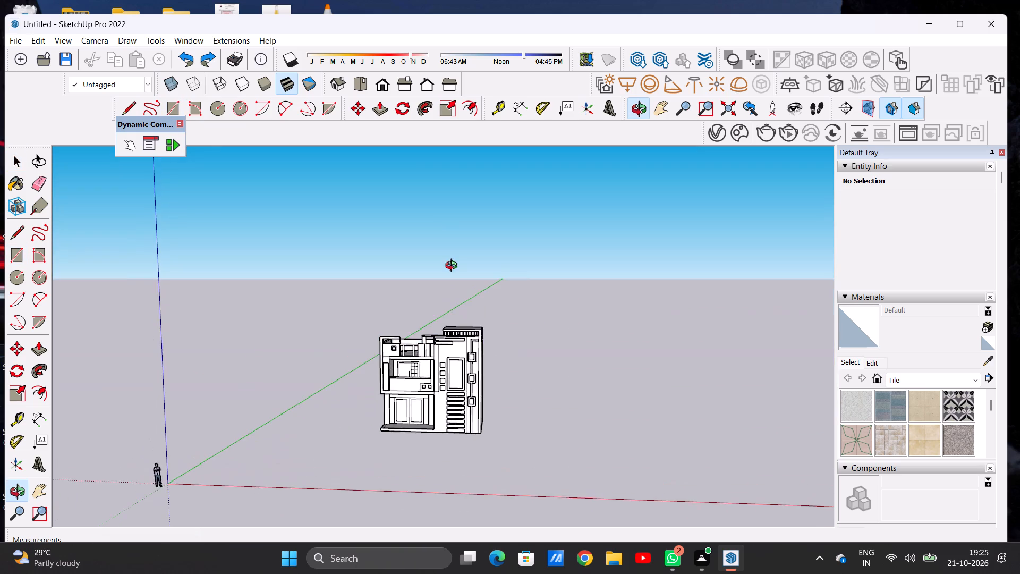
# Examine the house and its surrounding ground from low and raised front angles and from the standard top view.
pyautogui.moveTo(454, 267); pyautogui.dragTo(453, 211, button='middle')
pyautogui.scroll(15, 346, 471)
pyautogui.scroll(-14, 371, 414)
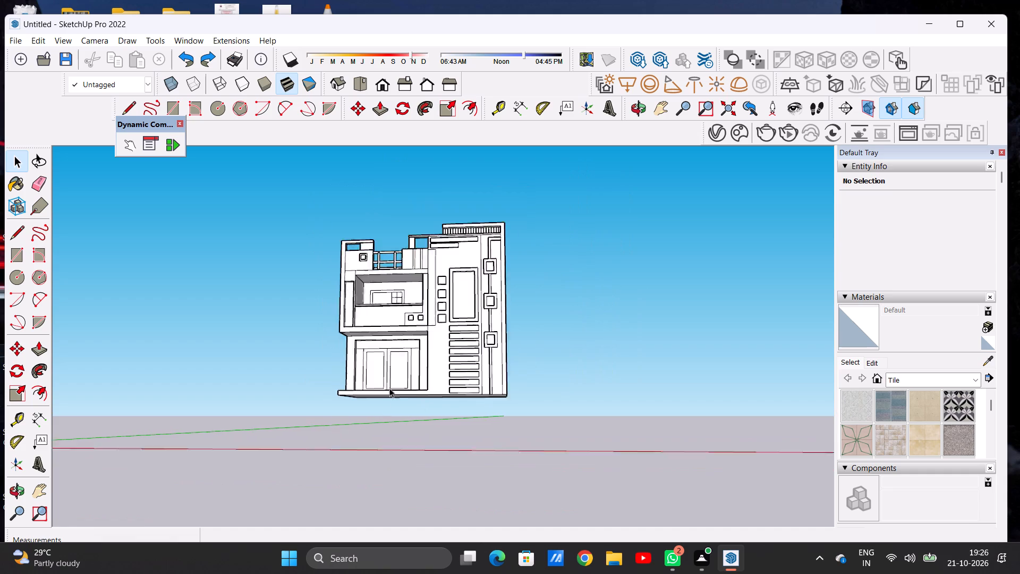
pyautogui.scroll(-3, 389, 388)
pyautogui.moveTo(365, 374); pyautogui.dragTo(423, 525, button='middle')
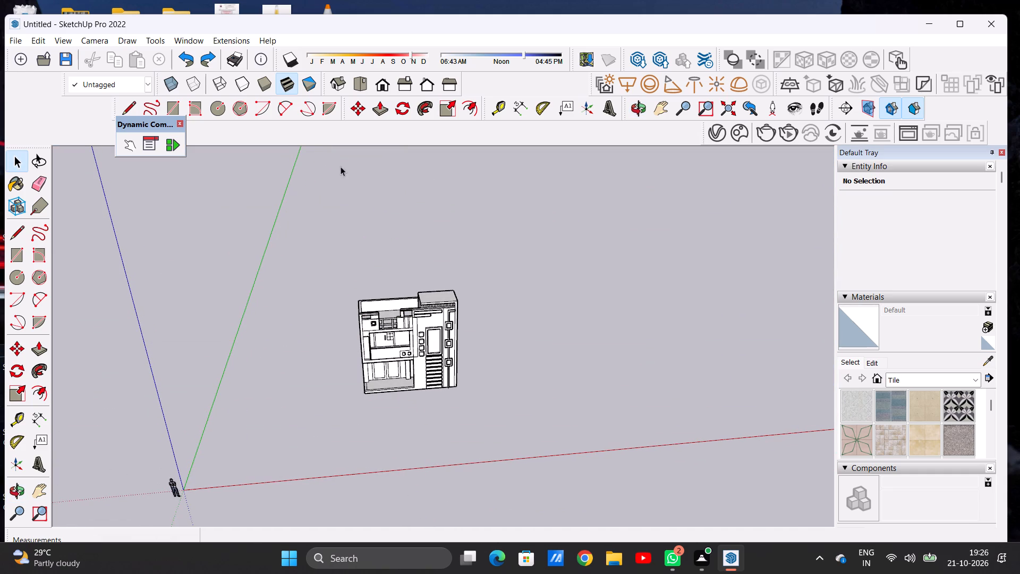
pyautogui.click(355, 82)
pyautogui.scroll(4, 309, 367)
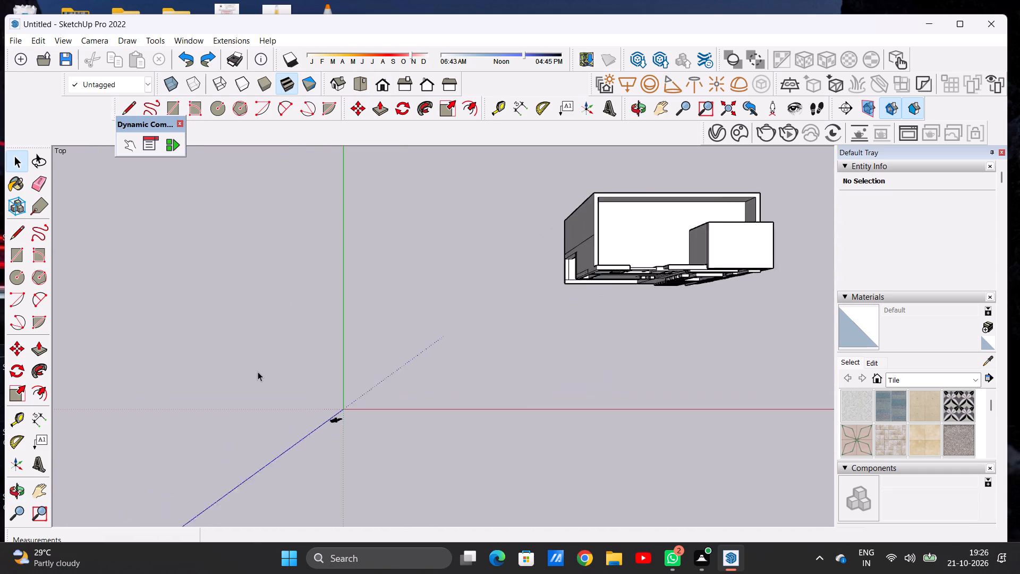
pyautogui.scroll(2, 258, 372)
pyautogui.scroll(-13, 0, 372)
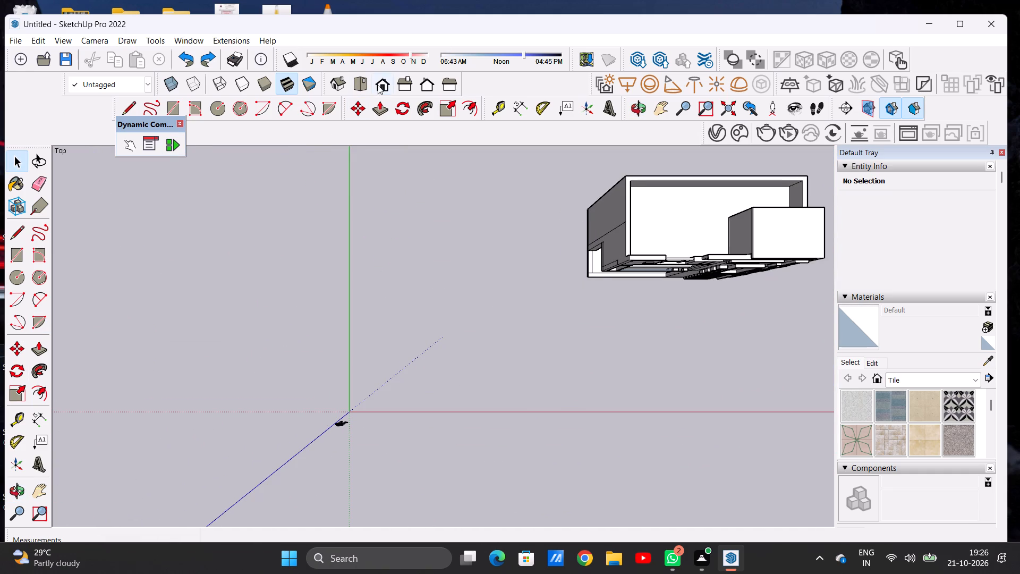
# In the standard front view, move the entire house about 16' diagonally down and toward the blue axis, then clear the selection.
pyautogui.click(379, 90)
pyautogui.scroll(-5, 142, 379)
pyautogui.scroll(4, 413, 420)
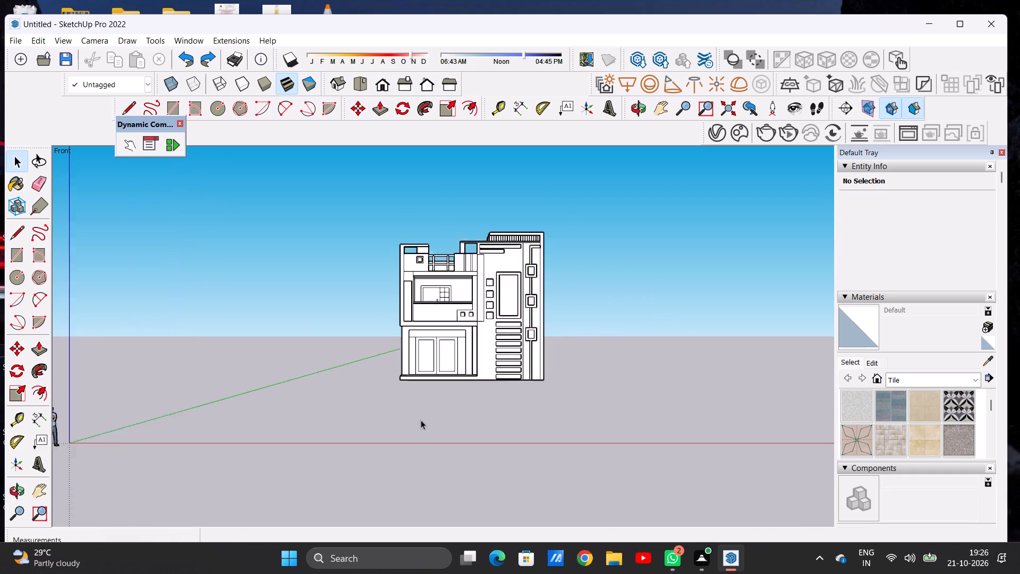
pyautogui.scroll(2, 421, 420)
pyautogui.tripleClick(427, 369)
pyautogui.doubleClick(427, 369)
pyautogui.press('m')
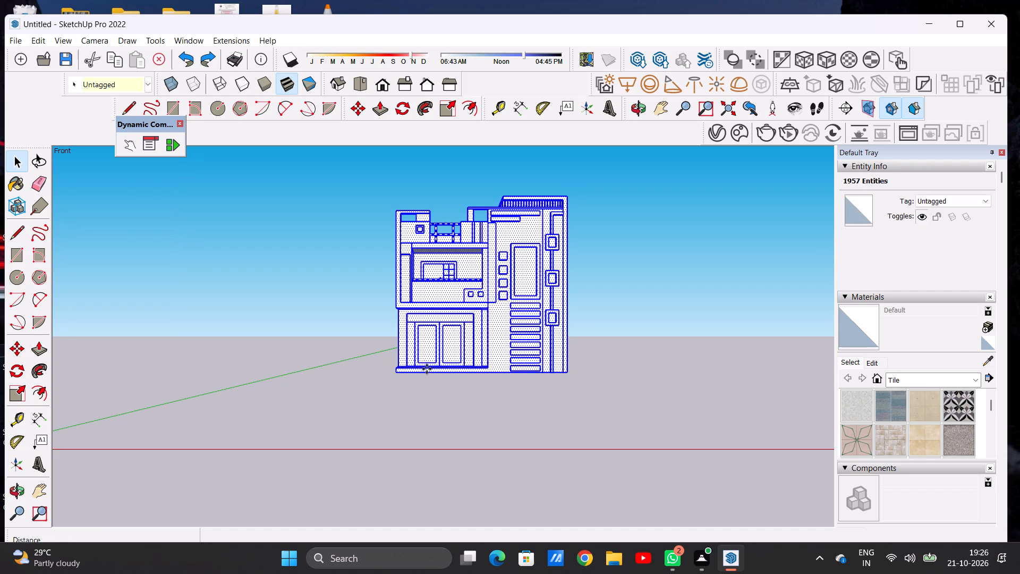
pyautogui.click(397, 374)
pyautogui.click(317, 427)
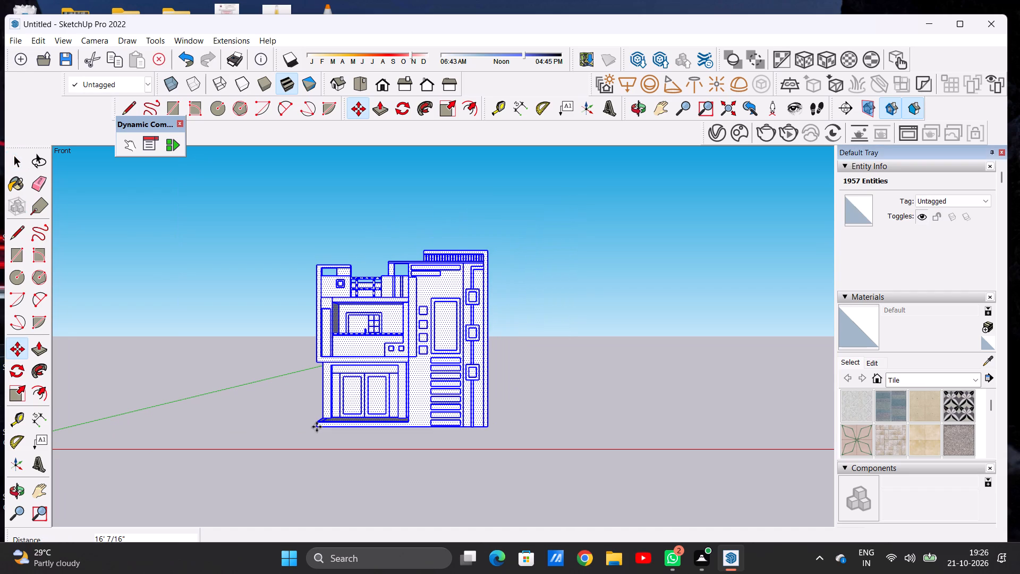
pyautogui.press('space')
pyautogui.click(580, 395)
# Examine the house's position relative to the axes from raised and low front angles.
pyautogui.scroll(-6, 293, 495)
pyautogui.moveTo(317, 437); pyautogui.dragTo(343, 538, button='middle')
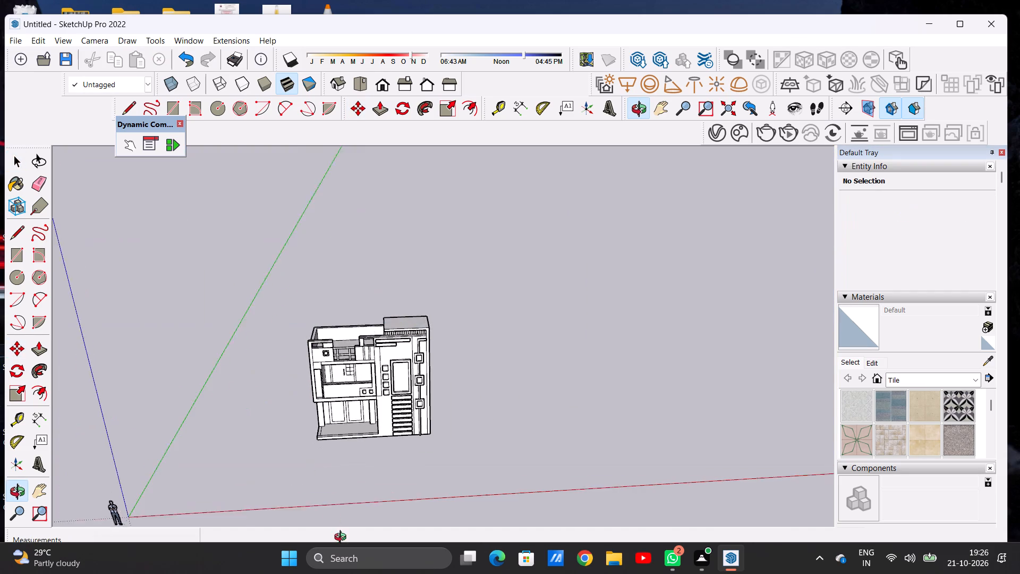
pyautogui.moveTo(343, 538); pyautogui.dragTo(348, 556, button='middle')
pyautogui.scroll(2, 346, 449)
pyautogui.scroll(-1, 346, 449)
pyautogui.scroll(4, 346, 449)
pyautogui.moveTo(347, 409); pyautogui.dragTo(189, 458, button='middle')
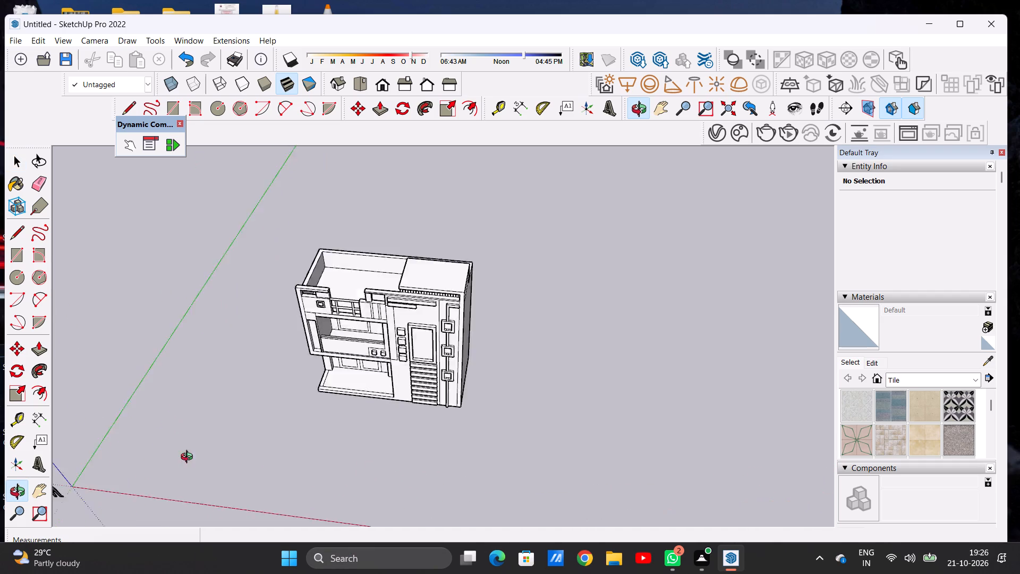
pyautogui.moveTo(189, 458); pyautogui.dragTo(367, 324, button='middle')
pyautogui.moveTo(360, 535); pyautogui.dragTo(331, 317, button='middle')
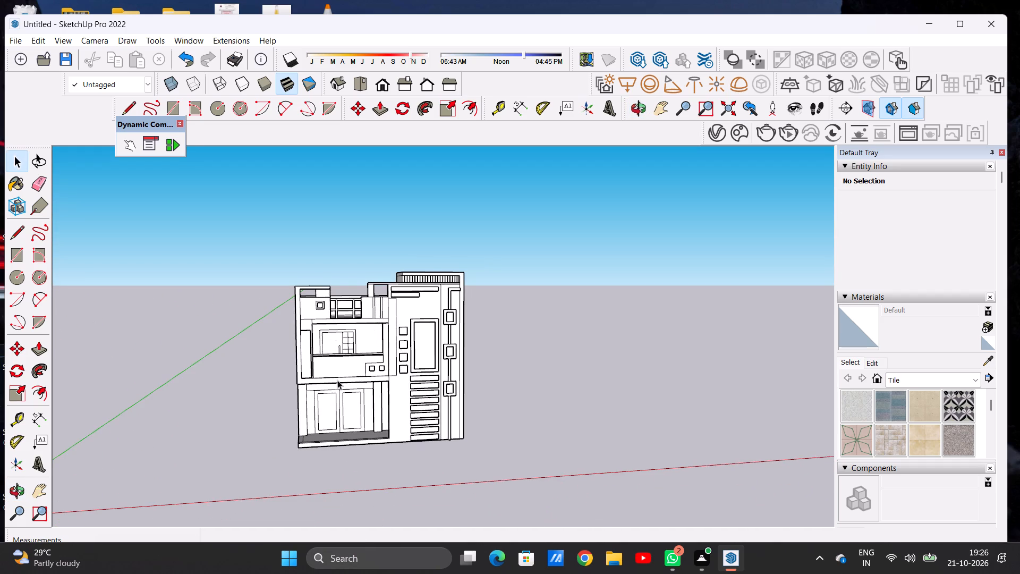
pyautogui.moveTo(349, 424); pyautogui.dragTo(319, 536, button='middle')
pyautogui.scroll(1, 319, 536)
pyautogui.scroll(-10, 288, 432)
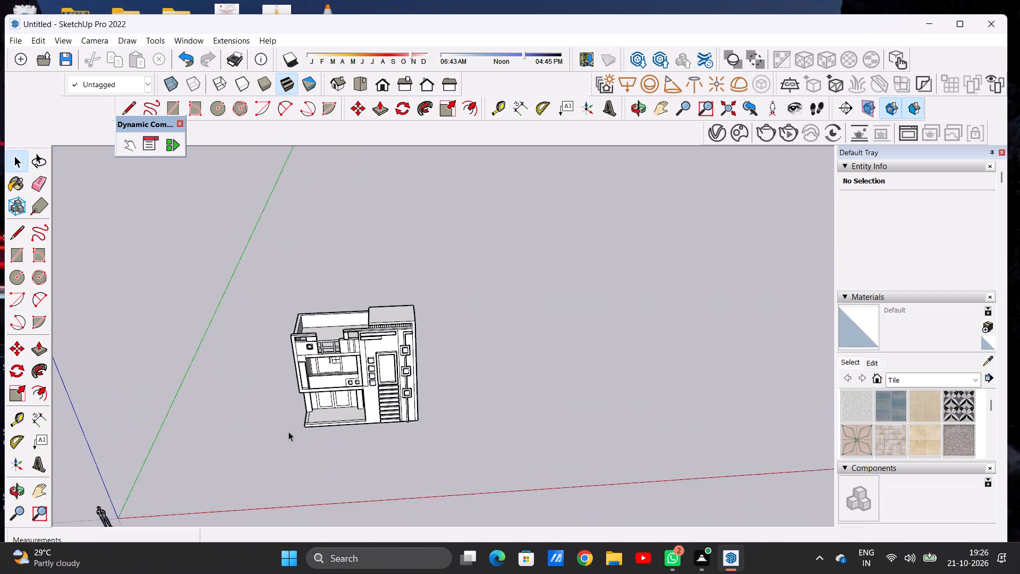
pyautogui.scroll(-7, 288, 432)
# In the standard top view, draw a ground rectangle around the house with a margin on every side and extra depth in front.
pyautogui.click(361, 77)
pyautogui.scroll(-6, 141, 440)
pyautogui.scroll(-4, 15, 537)
pyautogui.scroll(5, 340, 351)
pyautogui.scroll(6, 422, 304)
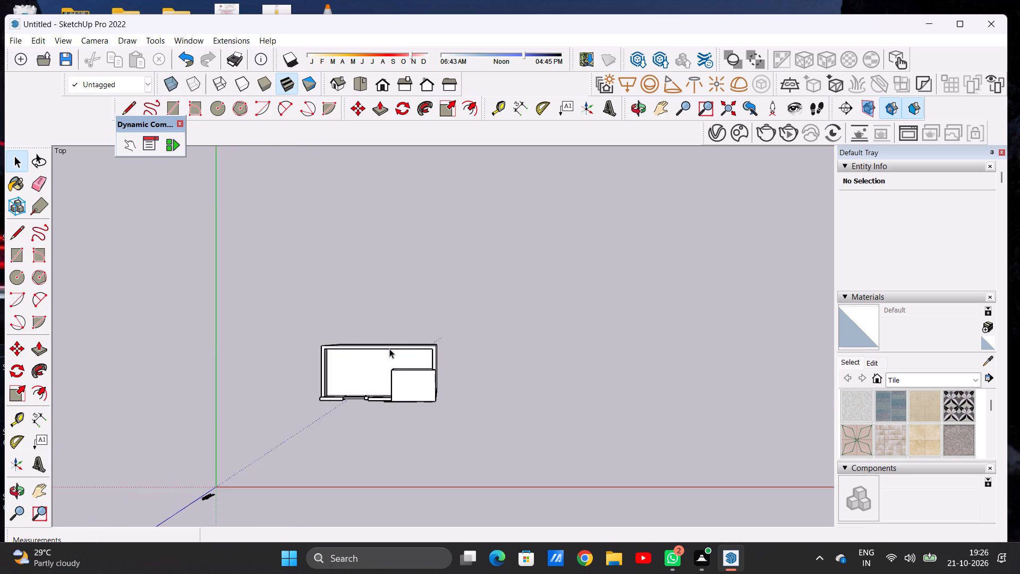
pyautogui.scroll(4, 389, 349)
pyautogui.press('r')
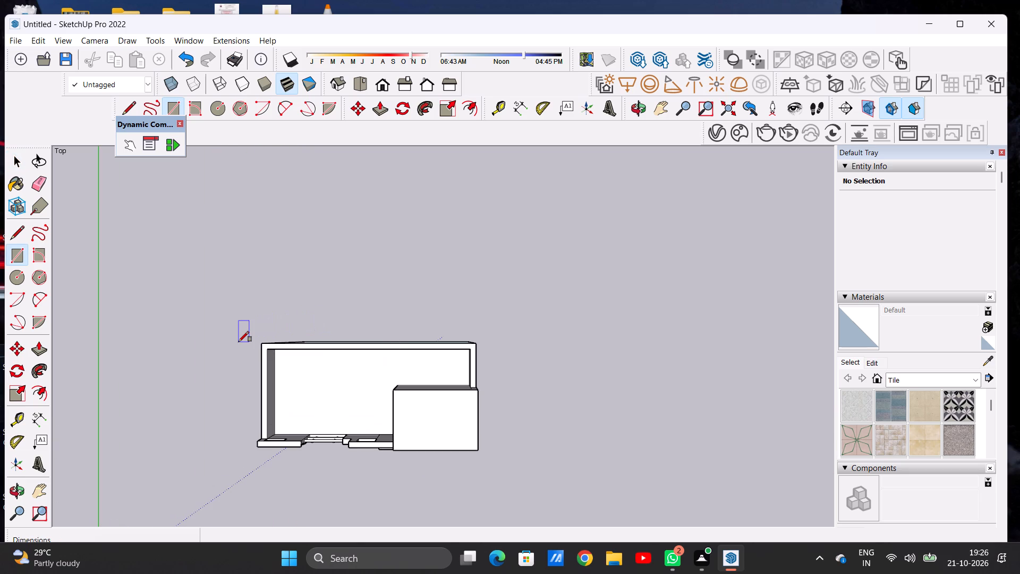
pyautogui.click(241, 325)
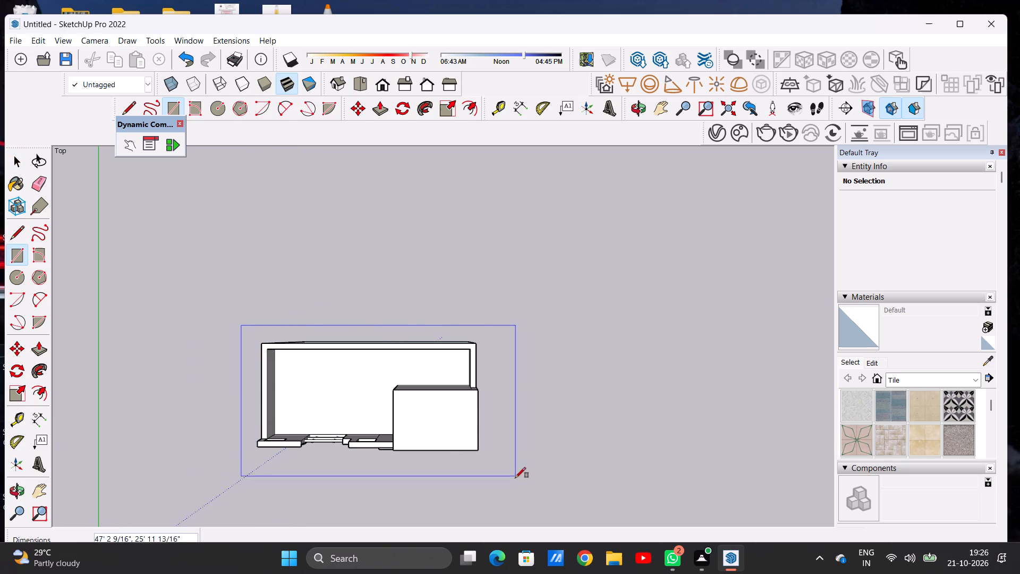
pyautogui.click(501, 508)
pyautogui.press('space')
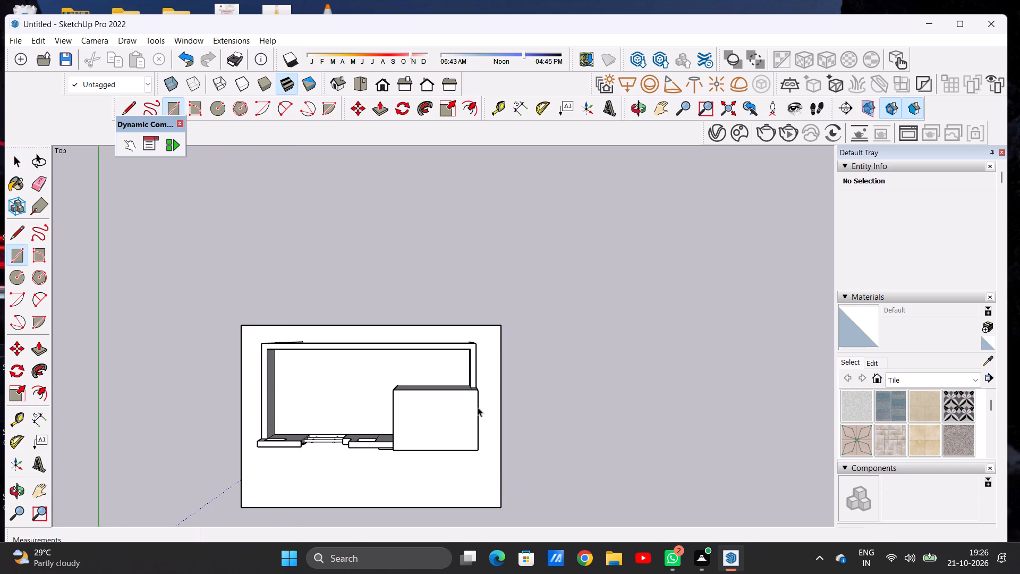
# Select the ground rectangle with its edges, lower it a little over 2' beneath the house base, and clear the selection.
pyautogui.scroll(-6, 466, 374)
pyautogui.moveTo(447, 484); pyautogui.dragTo(445, 282, button='middle')
pyautogui.moveTo(428, 479); pyautogui.dragTo(426, 311, button='middle')
pyautogui.scroll(-5, 427, 384)
pyautogui.moveTo(459, 446); pyautogui.dragTo(443, 440, button='middle')
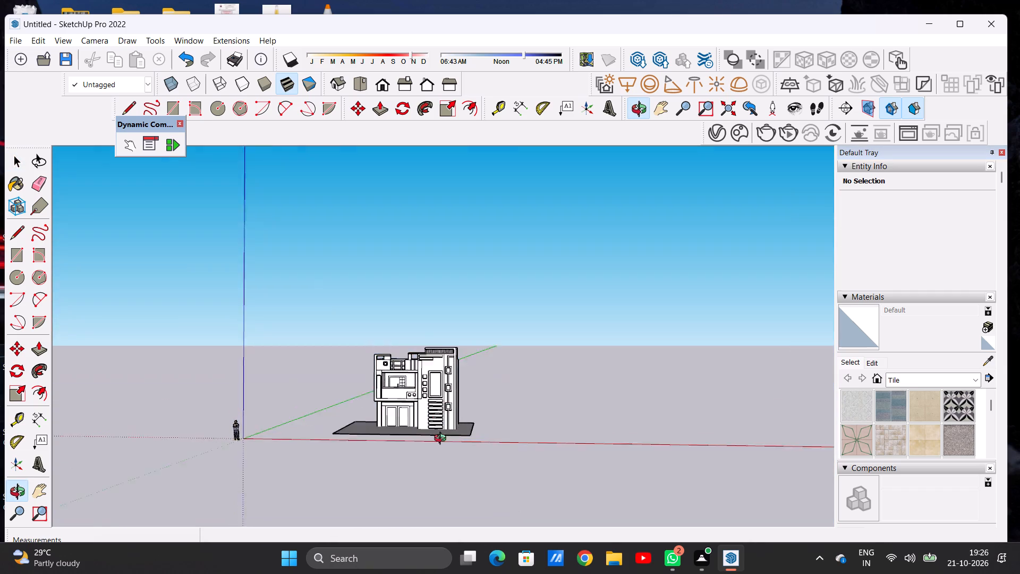
pyautogui.moveTo(443, 440); pyautogui.dragTo(443, 468, button='middle')
pyautogui.scroll(7, 445, 436)
pyautogui.doubleClick(445, 436)
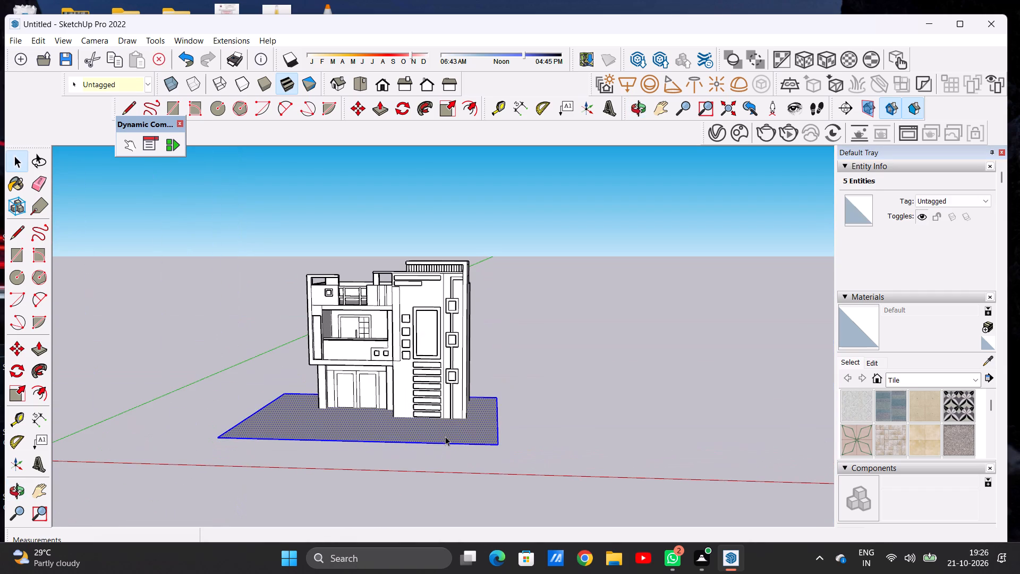
pyautogui.press('m')
pyautogui.click(499, 446)
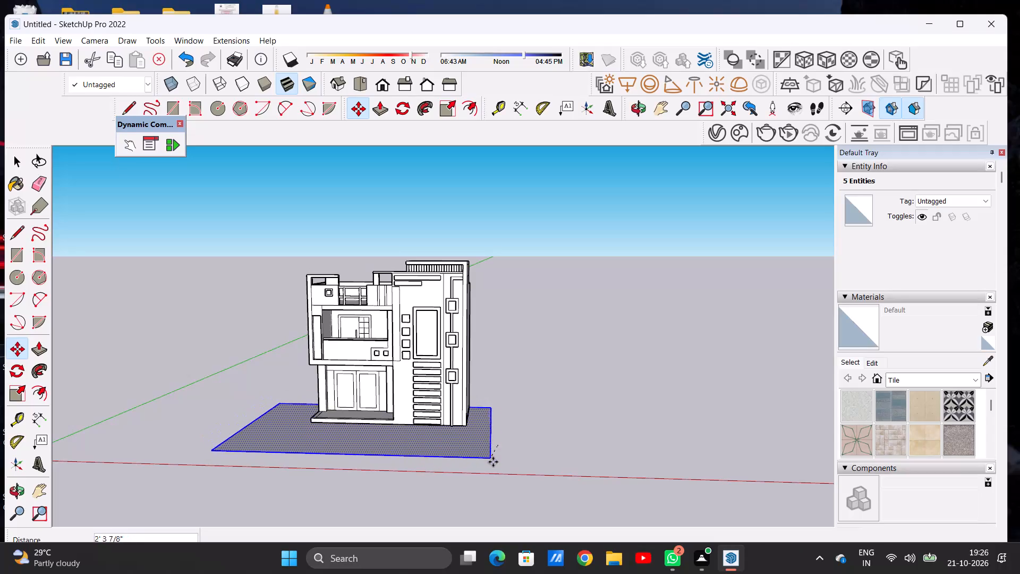
pyautogui.click(493, 465)
pyautogui.press('space')
pyautogui.click(554, 370)
# Inspect the fit between the house base and the ground rectangle from the front, side and low angles.
pyautogui.scroll(-3, 453, 426)
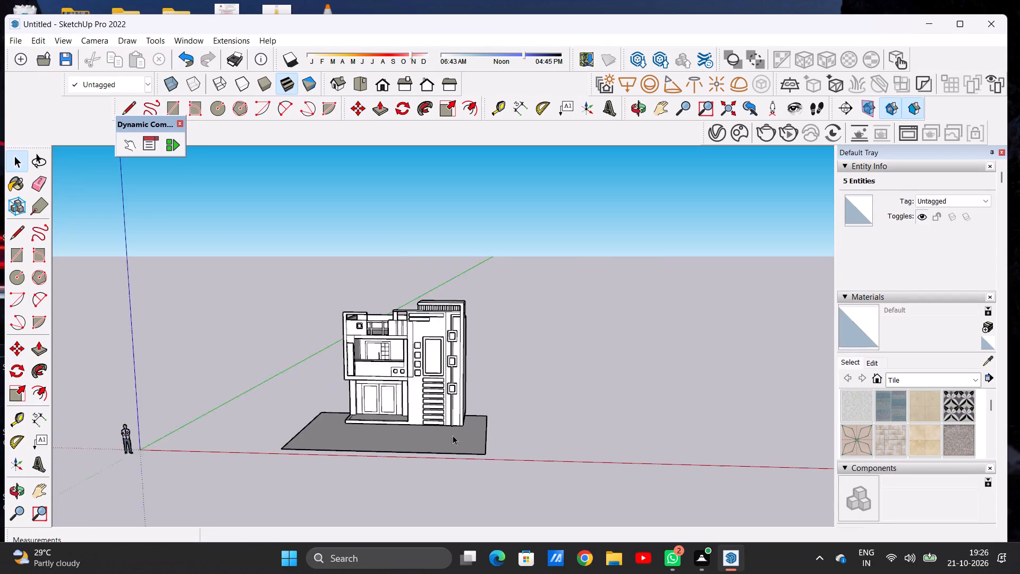
pyautogui.scroll(-1, 453, 435)
pyautogui.moveTo(443, 487); pyautogui.dragTo(438, 319, button='middle')
pyautogui.scroll(1, 440, 344)
pyautogui.moveTo(410, 479); pyautogui.dragTo(398, 349, button='middle')
pyautogui.moveTo(395, 342); pyautogui.dragTo(372, 573, button='middle')
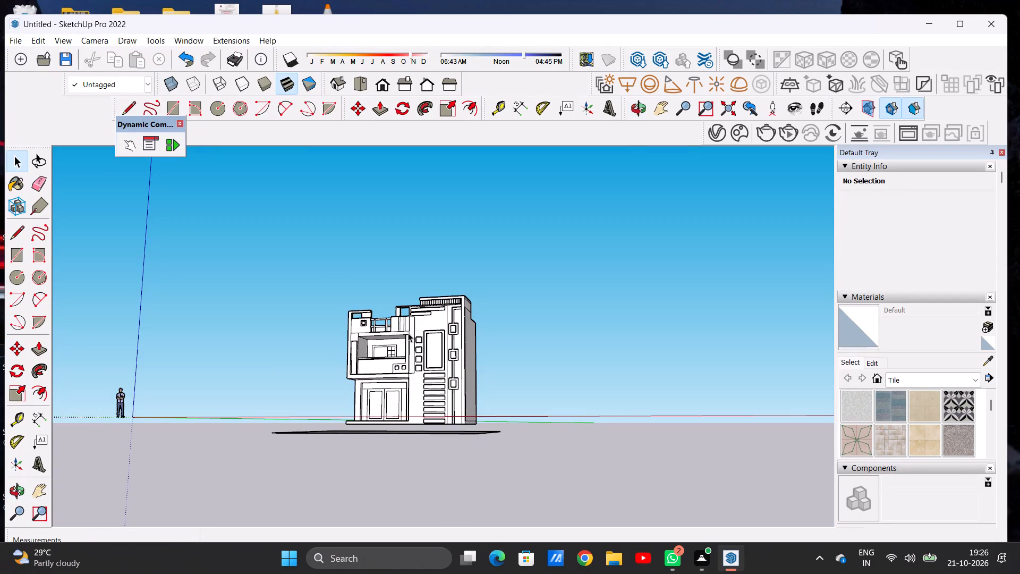
pyautogui.moveTo(408, 404); pyautogui.dragTo(354, 546, button='middle')
pyautogui.scroll(6, 423, 411)
pyautogui.moveTo(475, 446); pyautogui.dragTo(97, 367, button='middle')
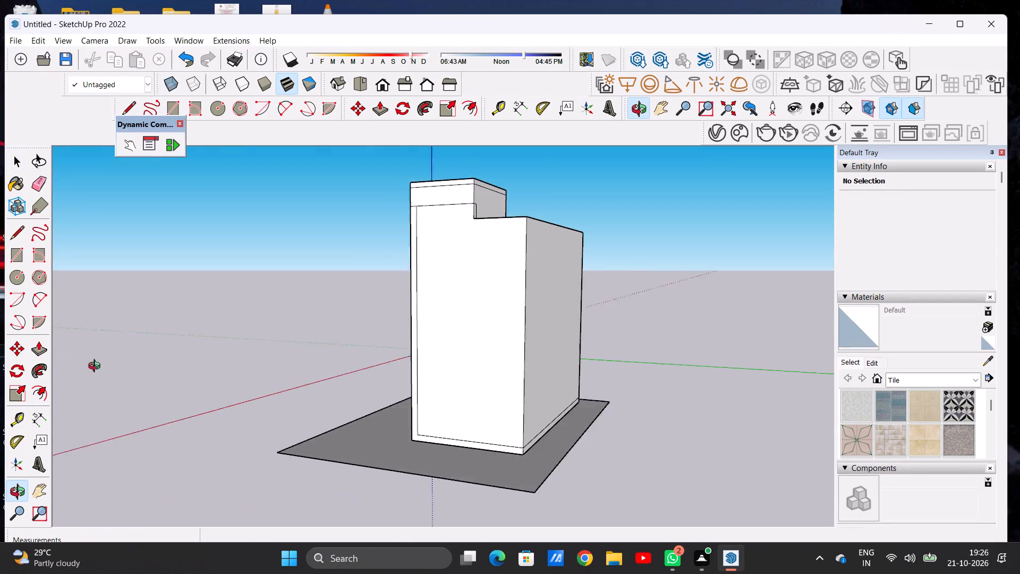
pyautogui.moveTo(97, 367); pyautogui.dragTo(65, 365, button='middle')
pyautogui.scroll(6, 413, 482)
pyautogui.moveTo(554, 425); pyautogui.dragTo(557, 387, button='middle')
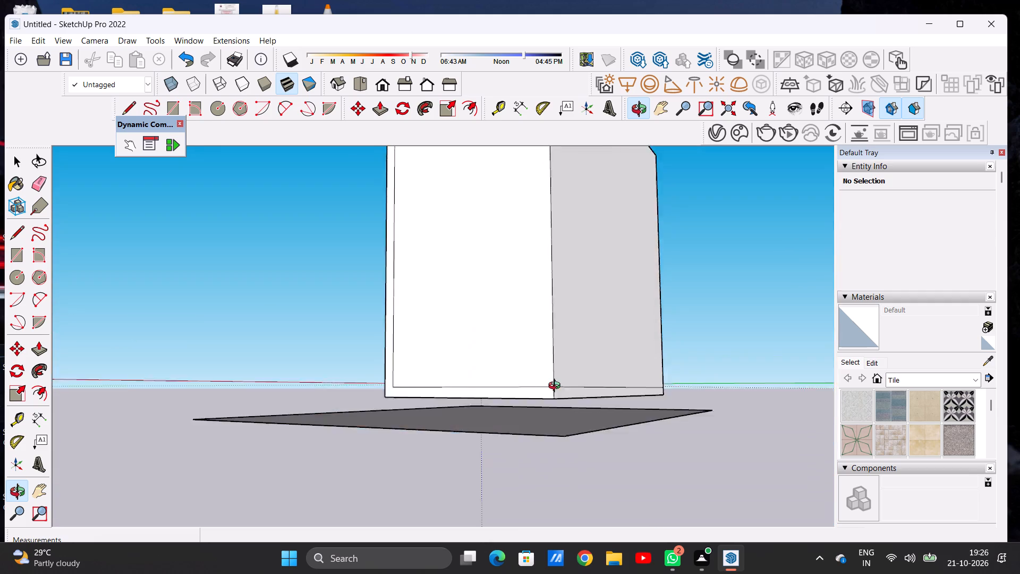
pyautogui.moveTo(557, 387); pyautogui.dragTo(551, 371, button='middle')
pyautogui.scroll(6, 546, 384)
pyautogui.scroll(-5, 503, 409)
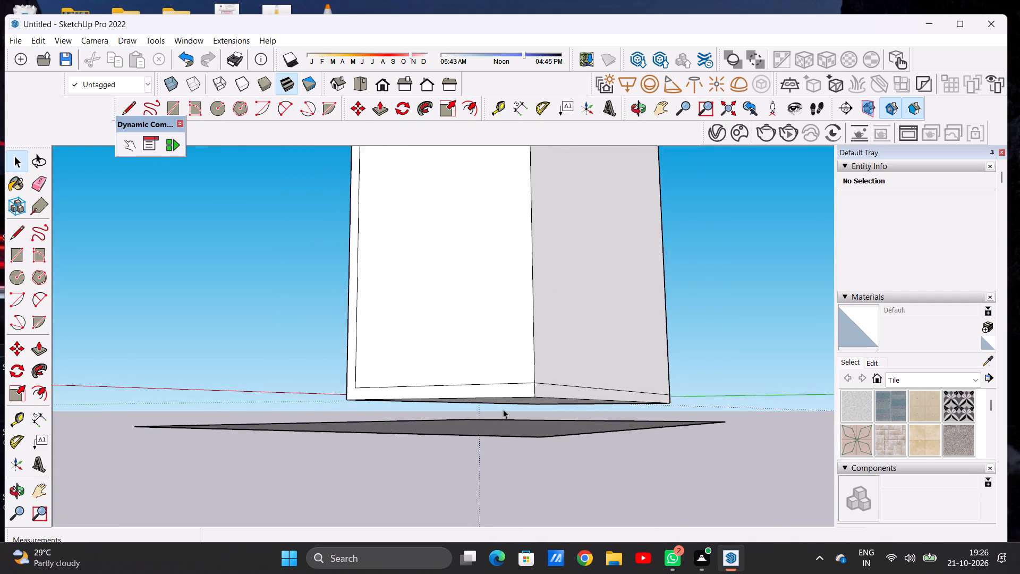
pyautogui.scroll(-1, 503, 409)
pyautogui.moveTo(504, 416); pyautogui.dragTo(536, 459, button='middle')
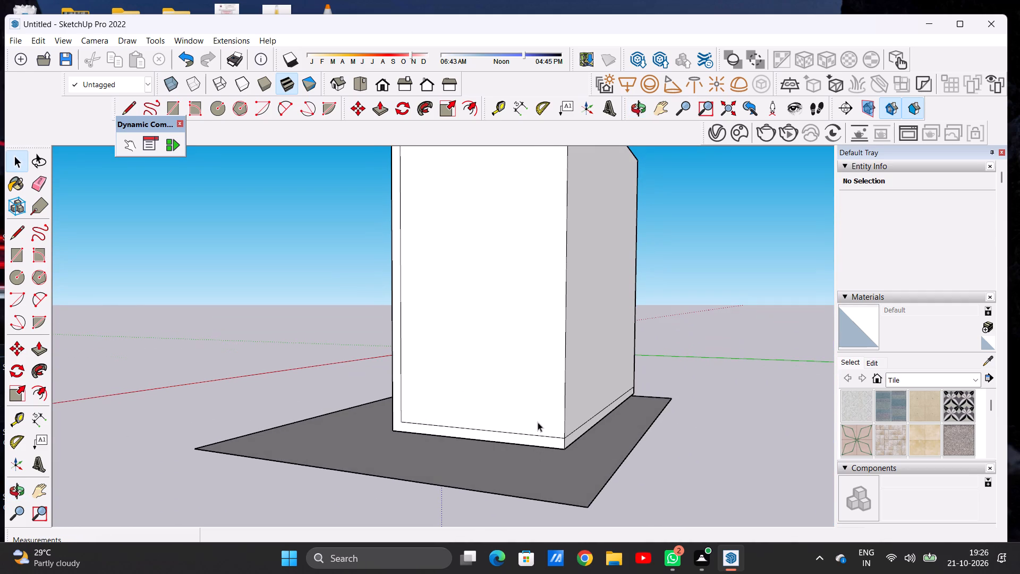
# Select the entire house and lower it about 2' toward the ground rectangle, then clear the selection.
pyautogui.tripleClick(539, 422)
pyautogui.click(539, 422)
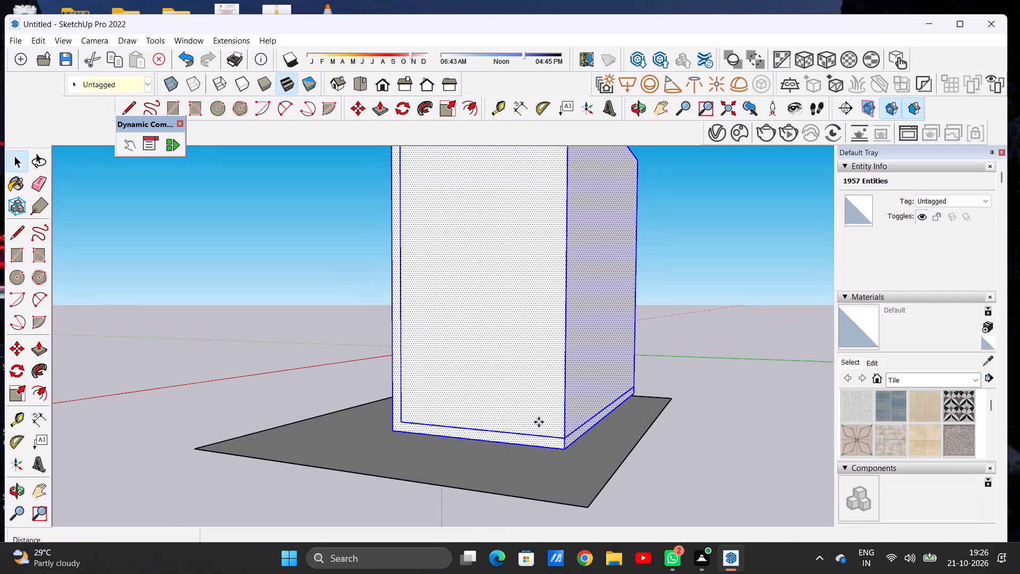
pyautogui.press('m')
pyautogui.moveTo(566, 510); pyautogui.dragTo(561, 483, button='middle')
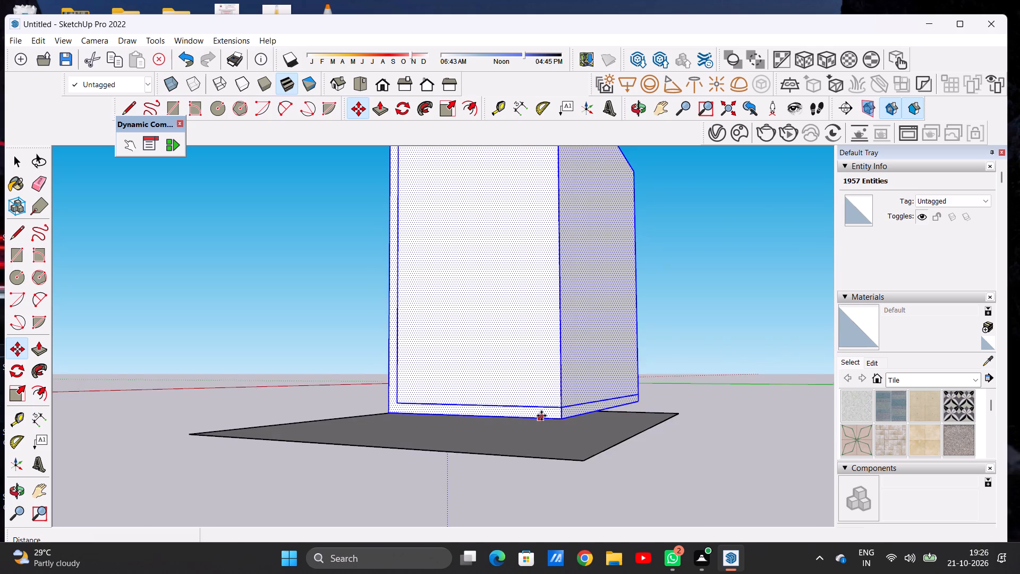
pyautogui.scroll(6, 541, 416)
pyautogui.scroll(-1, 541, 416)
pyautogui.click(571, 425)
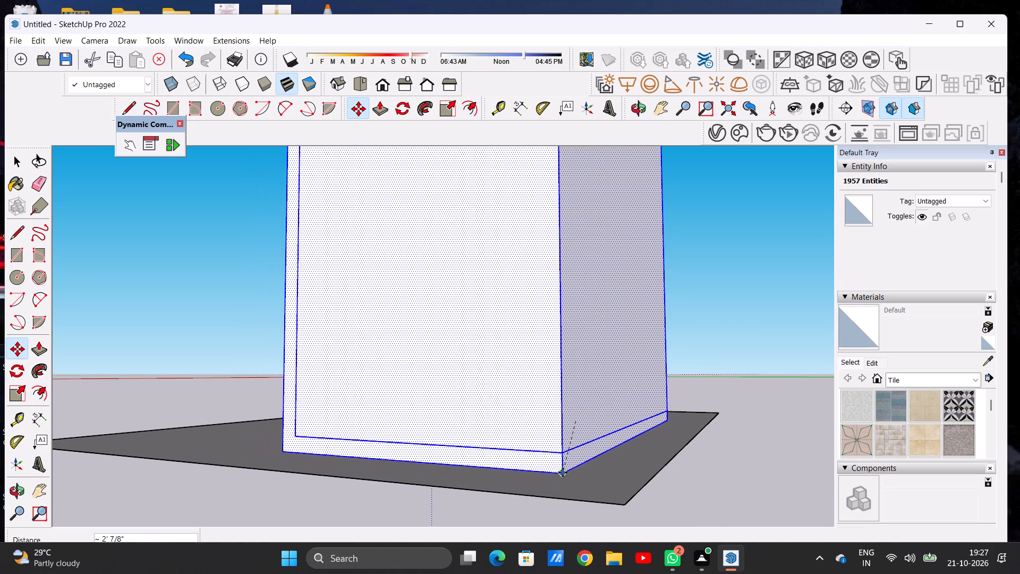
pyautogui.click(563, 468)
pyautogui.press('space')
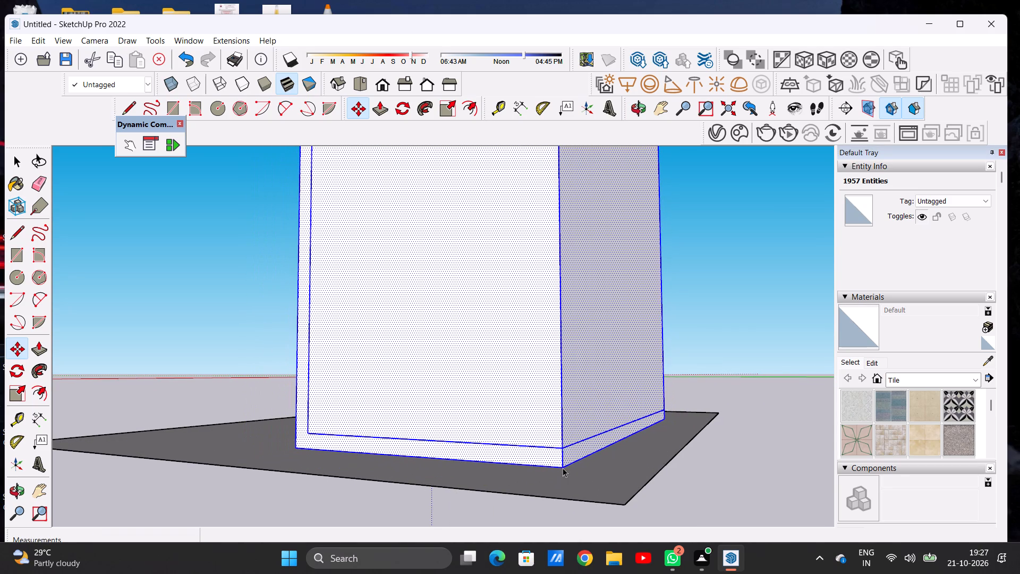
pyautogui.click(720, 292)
# Check how the house base meets the ground rectangle from the front, from underneath and from the side.
pyautogui.scroll(-8, 496, 409)
pyautogui.moveTo(349, 432); pyautogui.dragTo(524, 487, button='middle')
pyautogui.scroll(-1, 409, 380)
pyautogui.scroll(1, 409, 380)
pyautogui.scroll(-3, 409, 380)
pyautogui.moveTo(439, 424); pyautogui.dragTo(514, 436, button='middle')
pyautogui.moveTo(236, 385); pyautogui.dragTo(463, 415, button='middle')
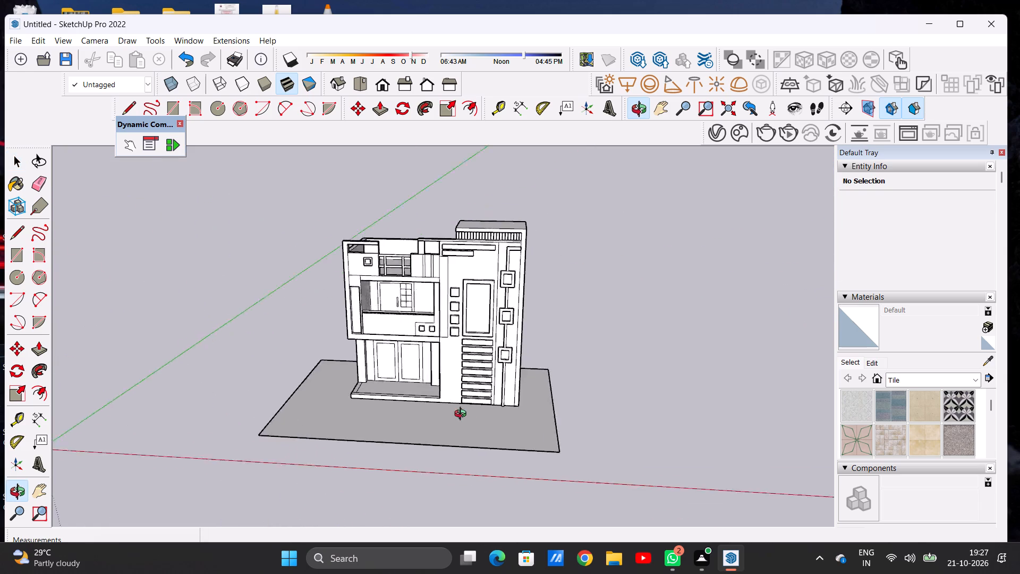
pyautogui.moveTo(463, 415); pyautogui.dragTo(525, 413, button='middle')
pyautogui.scroll(7, 512, 410)
pyautogui.moveTo(501, 426); pyautogui.dragTo(472, 316, button='middle')
pyautogui.moveTo(414, 459); pyautogui.dragTo(405, 396, button='middle')
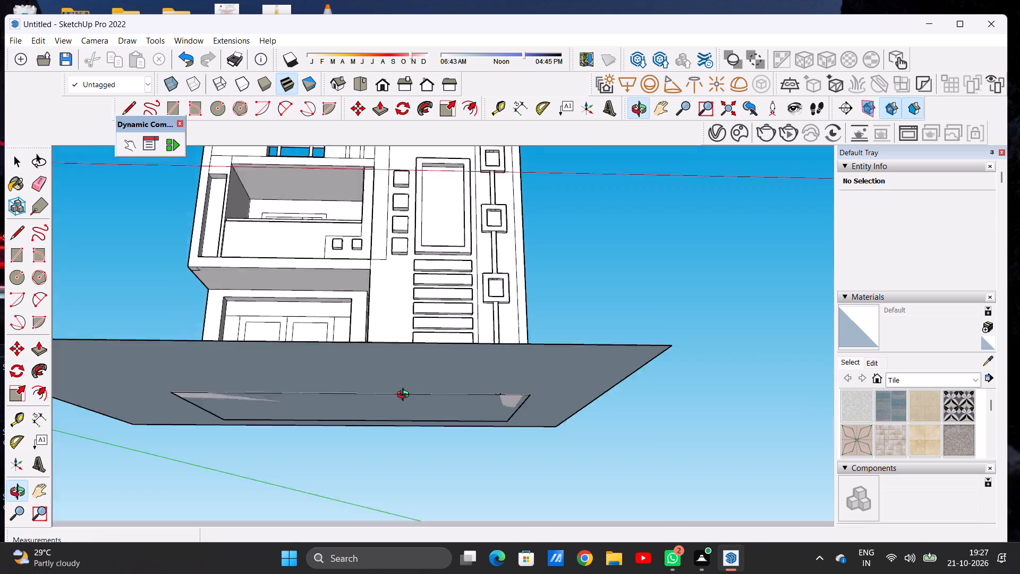
pyautogui.moveTo(405, 396); pyautogui.dragTo(391, 302, button='middle')
pyautogui.scroll(1, 390, 302)
pyautogui.scroll(1, 334, 294)
pyautogui.moveTo(334, 294); pyautogui.dragTo(350, 524, button='middle')
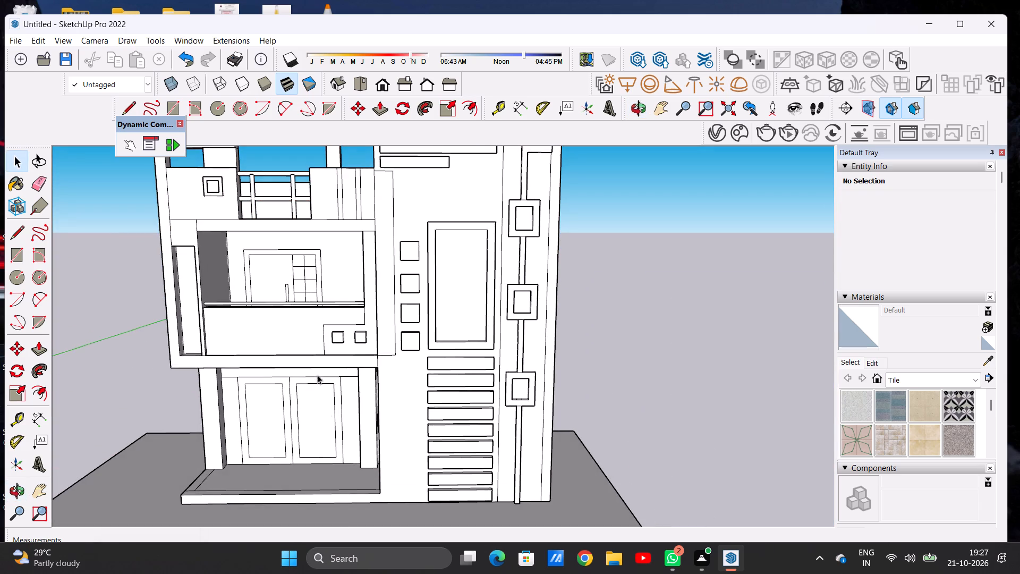
pyautogui.moveTo(316, 373); pyautogui.dragTo(317, 462, button='middle')
pyautogui.scroll(-14, 328, 323)
pyautogui.scroll(6, 418, 347)
pyautogui.moveTo(346, 360); pyautogui.dragTo(344, 360, button='middle')
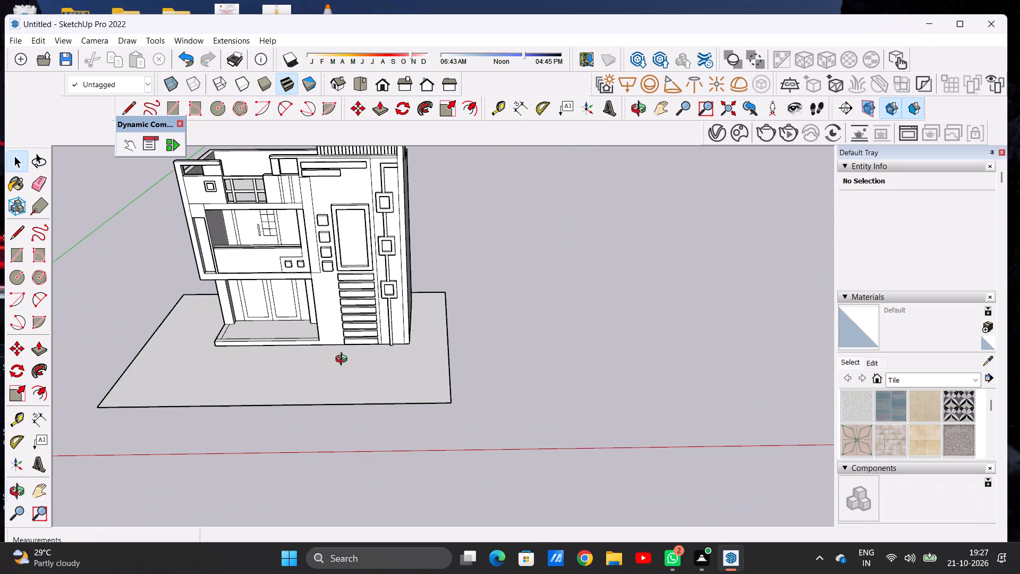
pyautogui.moveTo(344, 360); pyautogui.dragTo(147, 351, button='middle')
pyautogui.moveTo(513, 338); pyautogui.dragTo(210, 332, button='middle')
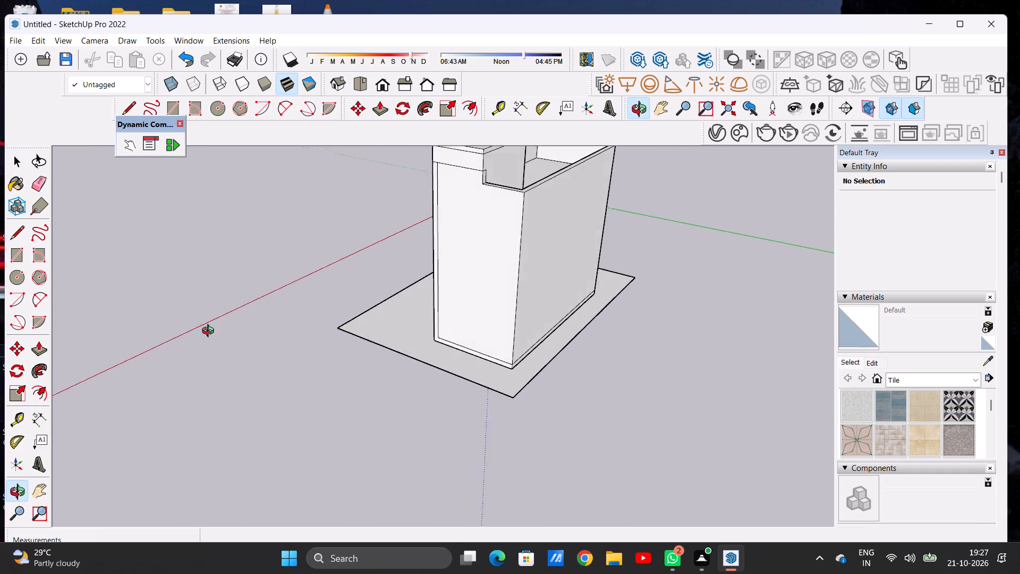
pyautogui.moveTo(210, 332); pyautogui.dragTo(258, 311, button='middle')
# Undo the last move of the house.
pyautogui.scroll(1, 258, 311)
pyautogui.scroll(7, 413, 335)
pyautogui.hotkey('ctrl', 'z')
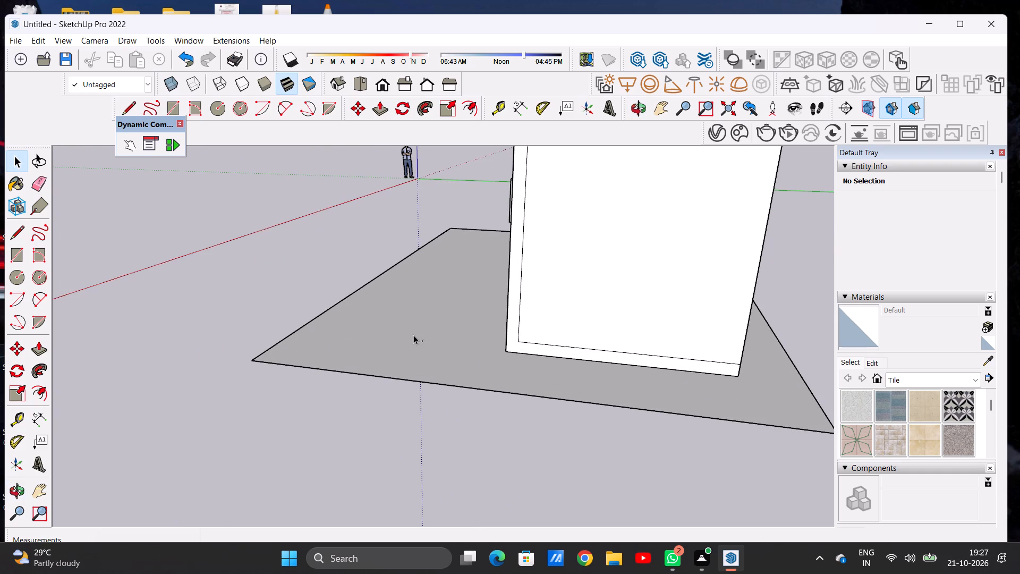
# Select the entire house and move it by its base corner about 4' across the ground rectangle toward the front, then clear the selection.
pyautogui.scroll(-9, 300, 329)
pyautogui.moveTo(369, 339); pyautogui.dragTo(439, 342, button='middle')
pyautogui.scroll(6, 429, 321)
pyautogui.tripleClick(411, 337)
pyautogui.doubleClick(411, 337)
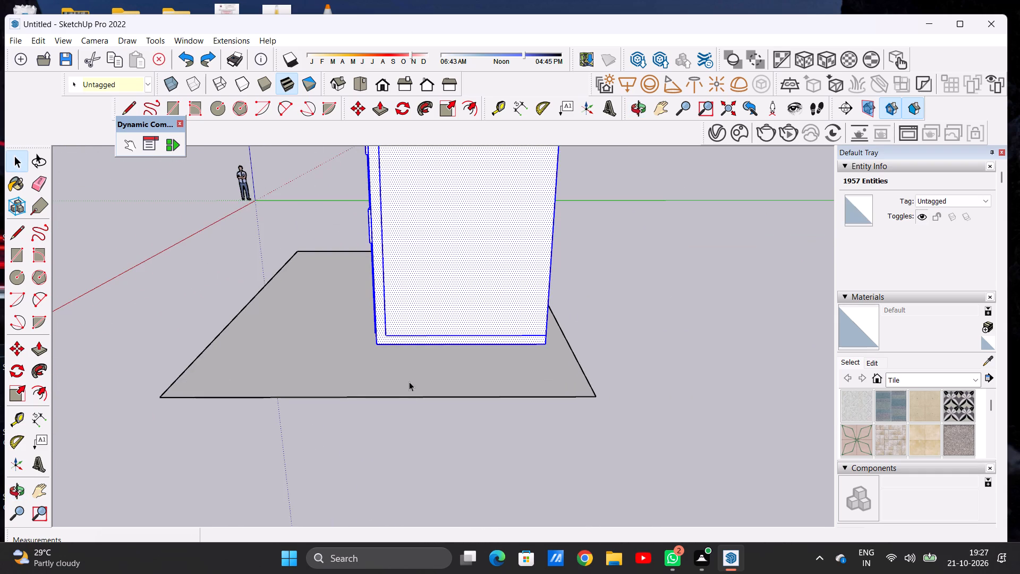
pyautogui.moveTo(410, 382); pyautogui.dragTo(427, 338, button='middle')
pyautogui.press('l')
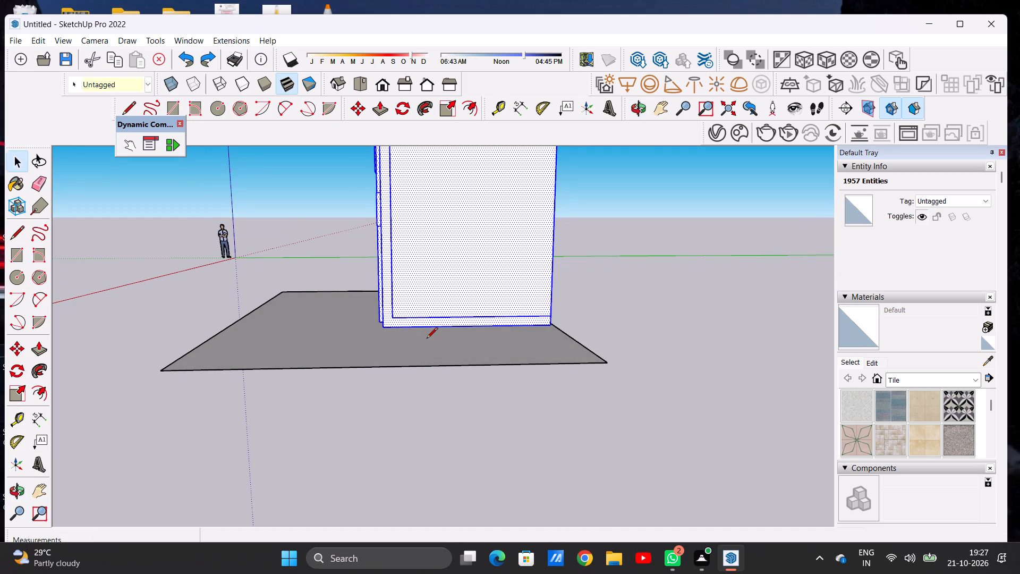
pyautogui.press('space')
pyautogui.write('M')
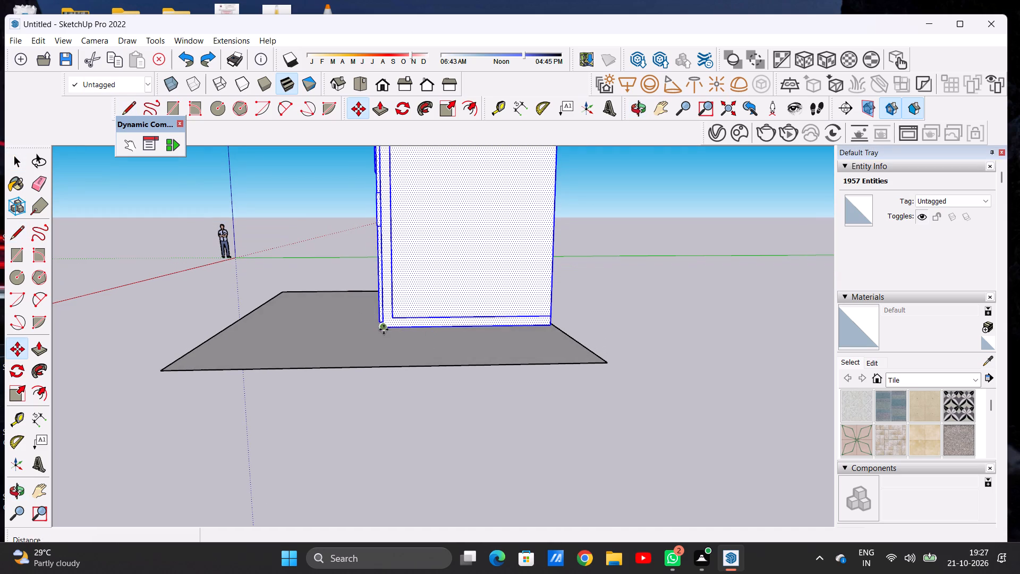
pyautogui.click(382, 330)
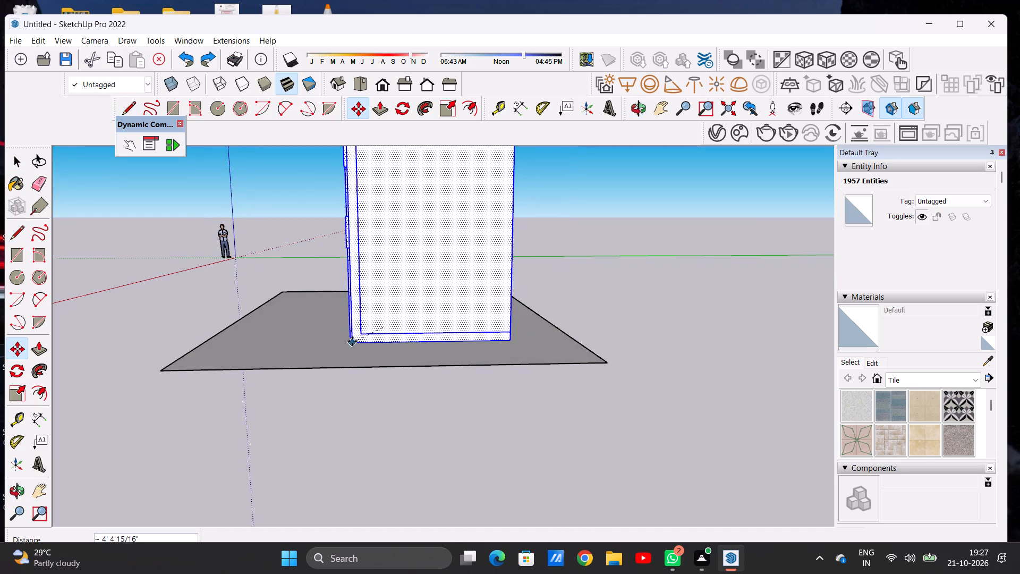
pyautogui.click(352, 340)
pyautogui.press('space')
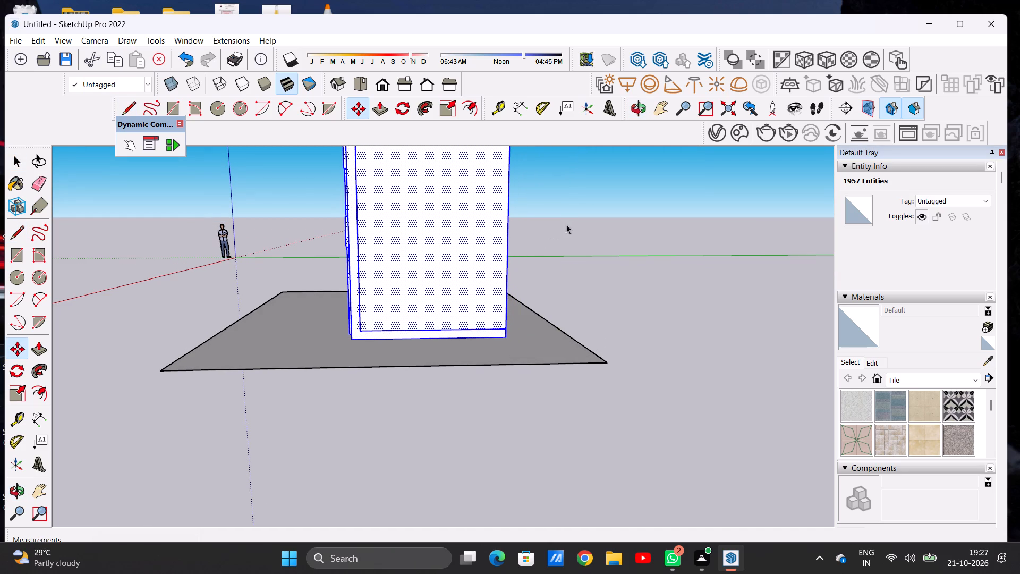
pyautogui.click(569, 226)
# Select the entire house again and shift it about 10" by its front base corner, then clear the selection.
pyautogui.scroll(-6, 396, 396)
pyautogui.moveTo(218, 385); pyautogui.dragTo(455, 354, button='middle')
pyautogui.moveTo(358, 411); pyautogui.dragTo(447, 244, button='middle')
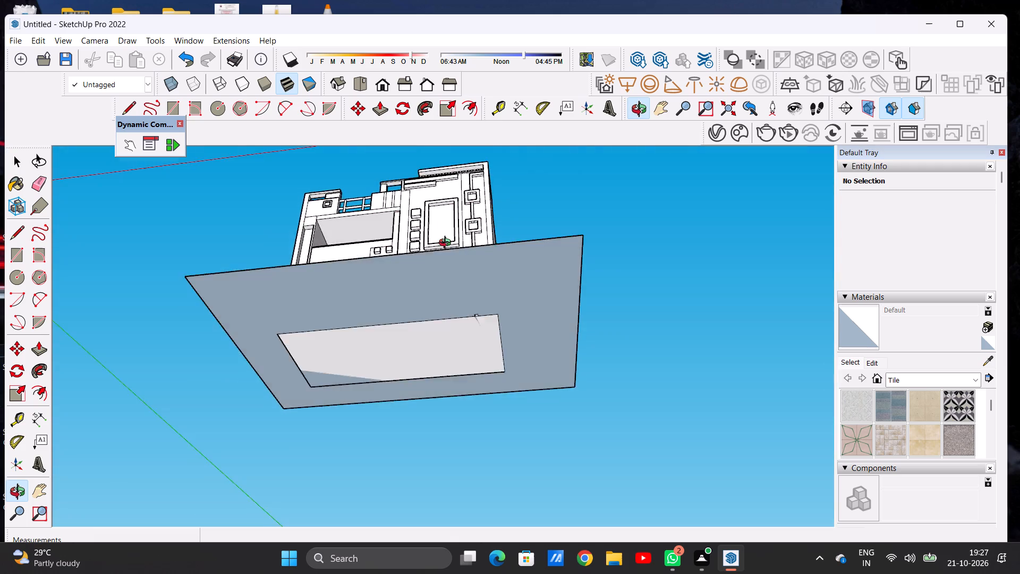
pyautogui.moveTo(447, 244); pyautogui.dragTo(461, 484, button='middle')
pyautogui.scroll(6, 425, 369)
pyautogui.moveTo(486, 368); pyautogui.dragTo(209, 317, button='middle')
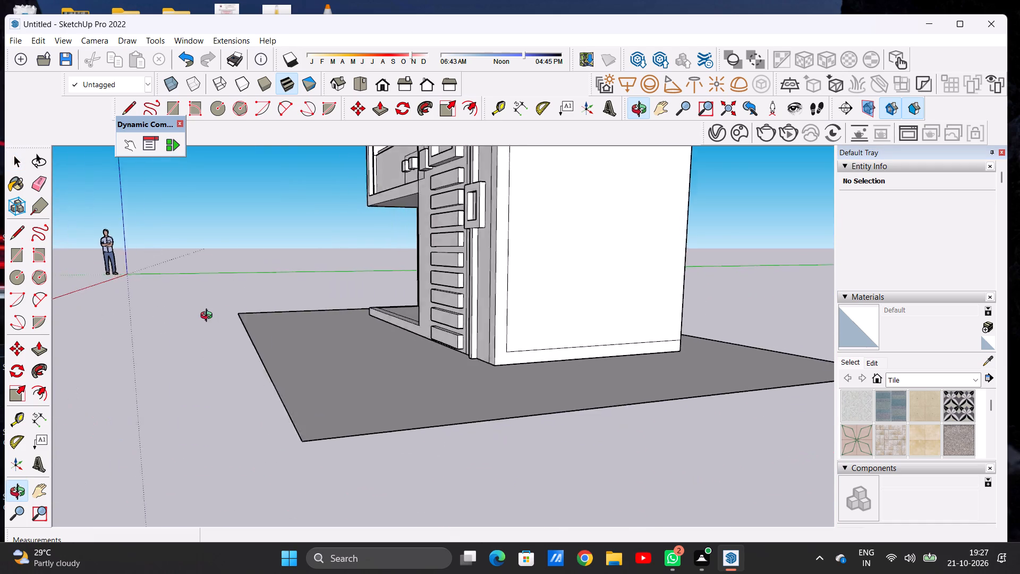
pyautogui.moveTo(209, 317); pyautogui.dragTo(191, 324, button='middle')
pyautogui.scroll(7, 462, 372)
pyautogui.tripleClick(502, 347)
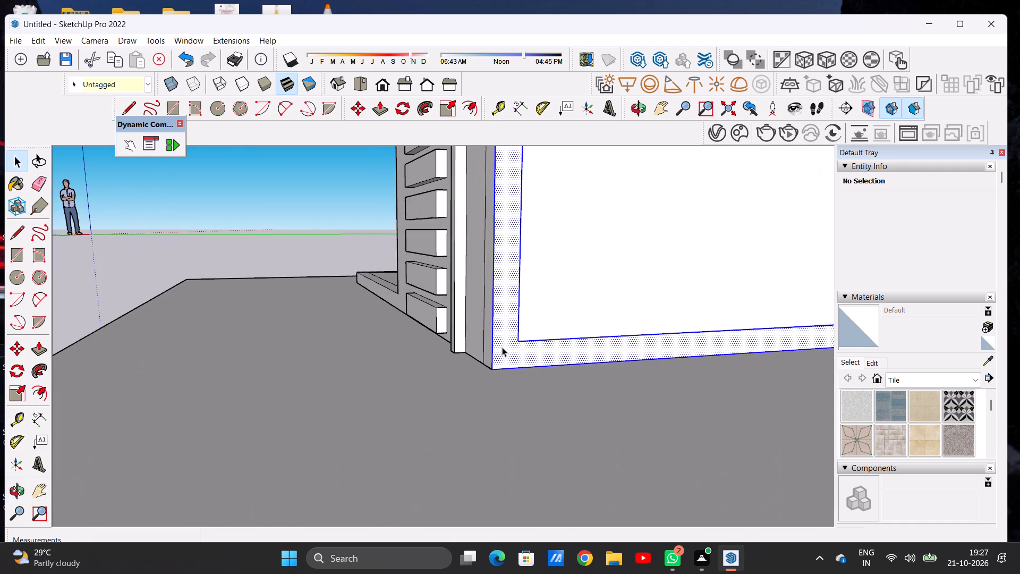
pyautogui.click(502, 347)
pyautogui.press('m')
pyautogui.click(494, 368)
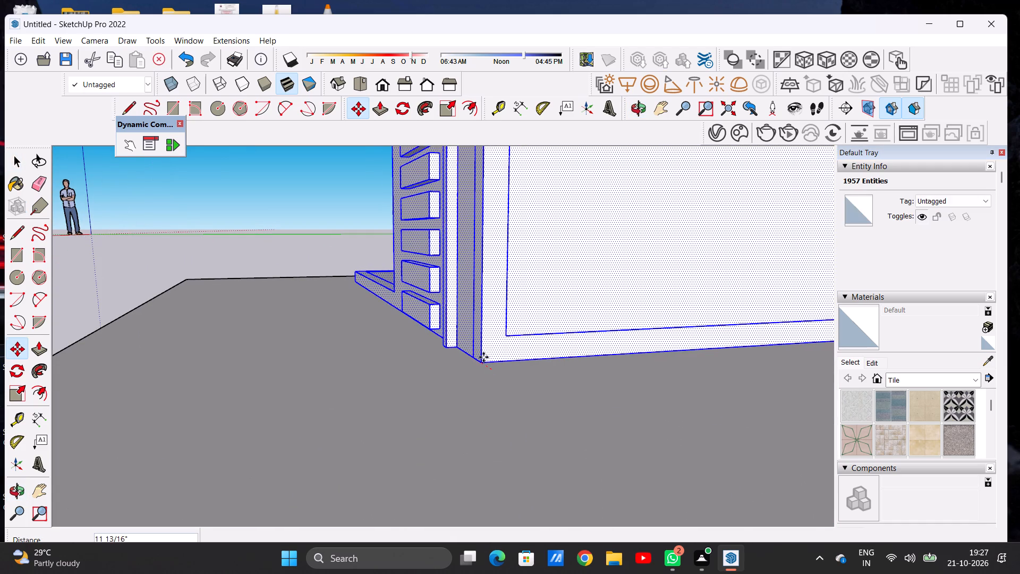
pyautogui.click(480, 367)
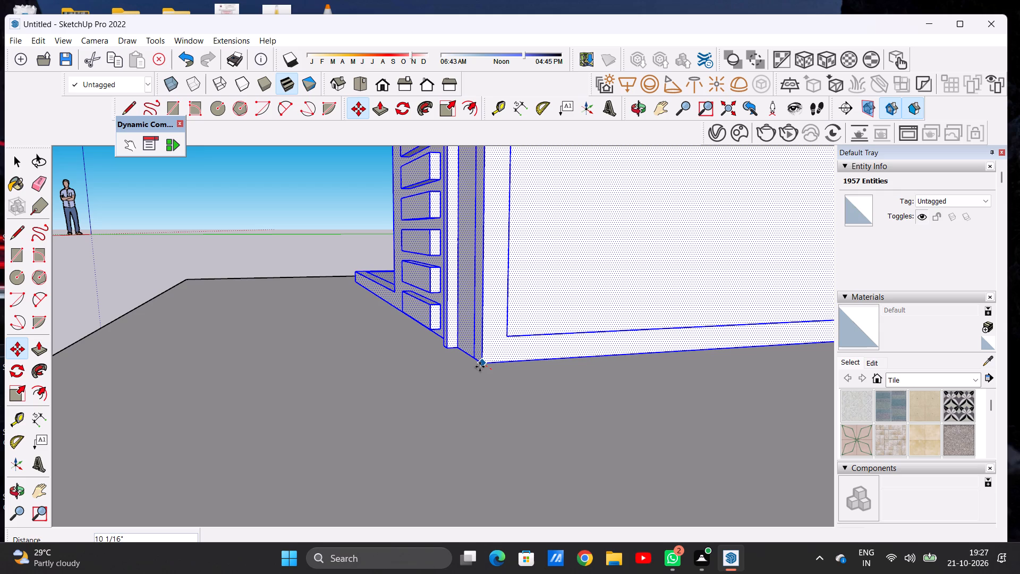
pyautogui.press('space')
pyautogui.click(315, 244)
# Check the house's underside against the ground rectangle from the side, from underneath and from the front.
pyautogui.scroll(-8, 330, 345)
pyautogui.scroll(1, 392, 325)
pyautogui.scroll(-4, 392, 325)
pyautogui.moveTo(273, 336); pyautogui.dragTo(480, 311, button='middle')
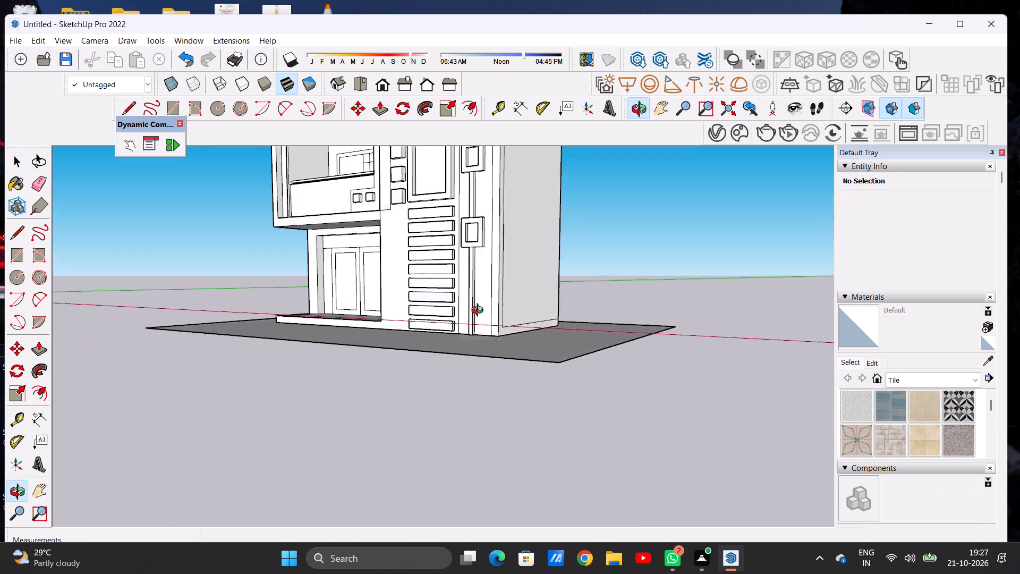
pyautogui.moveTo(480, 311); pyautogui.dragTo(530, 300, button='middle')
pyautogui.moveTo(432, 395); pyautogui.dragTo(484, 218, button='middle')
pyautogui.scroll(5, 486, 325)
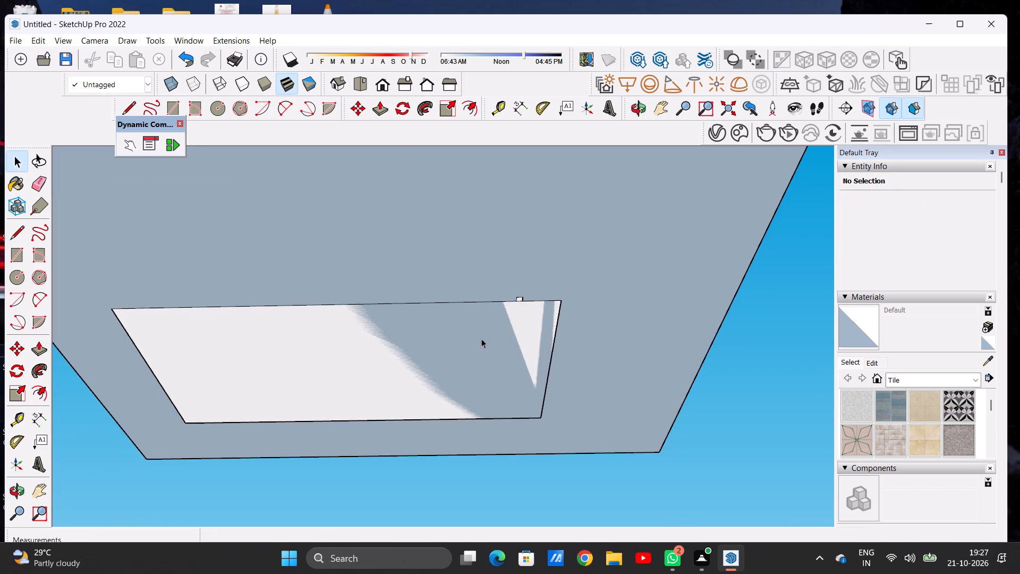
pyautogui.click(481, 339)
pyautogui.scroll(-5, 441, 352)
pyautogui.moveTo(439, 328); pyautogui.dragTo(451, 512, button='middle')
pyautogui.moveTo(449, 407); pyautogui.dragTo(440, 457, button='middle')
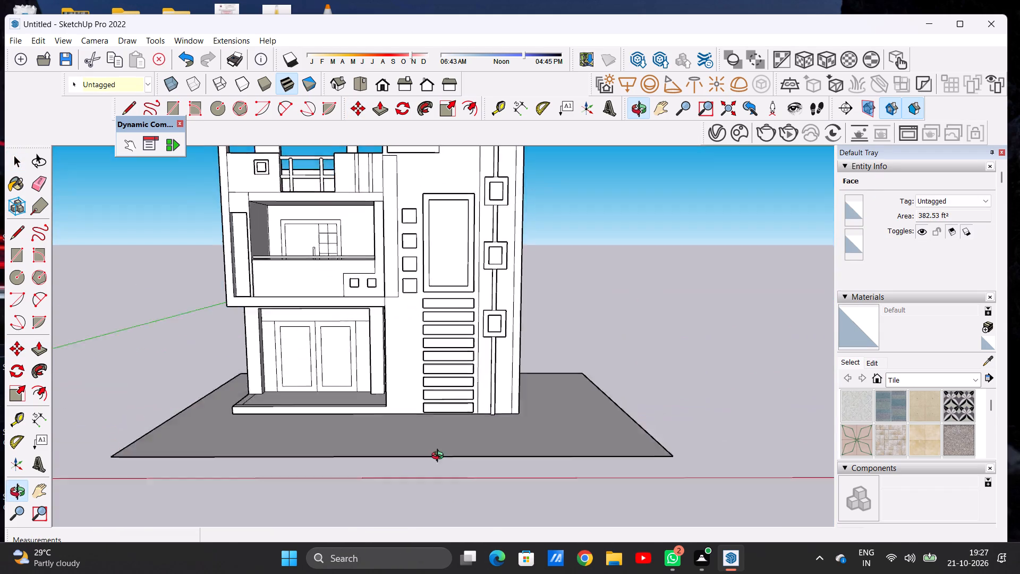
pyautogui.moveTo(440, 457); pyautogui.dragTo(436, 521, button='middle')
pyautogui.click(625, 250)
# Examine the line where the house base meets the ground rectangle along the front and side.
pyautogui.scroll(-9, 305, 327)
pyautogui.moveTo(354, 414); pyautogui.dragTo(326, 324, button='middle')
pyautogui.scroll(8, 342, 372)
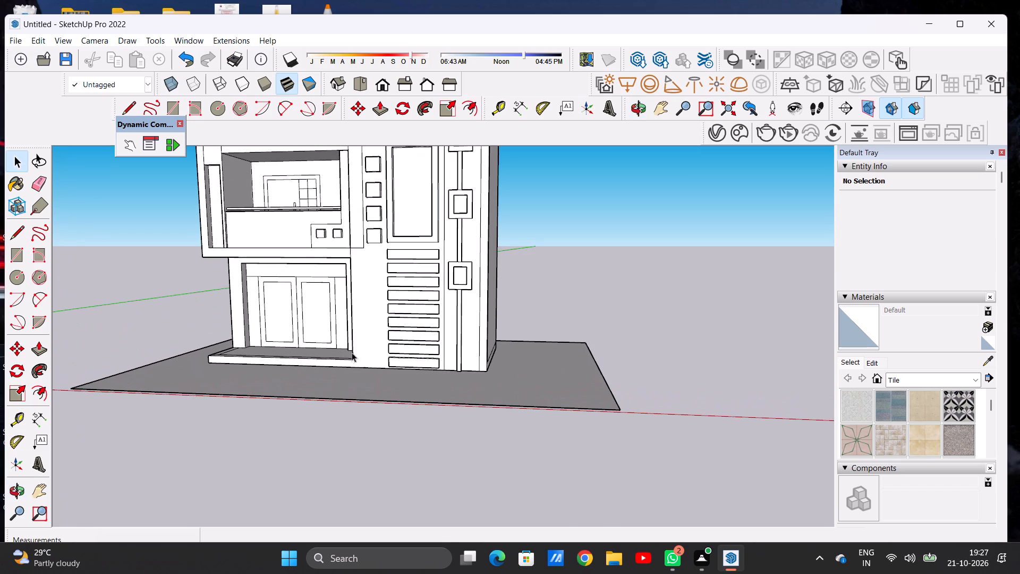
pyautogui.scroll(-2, 423, 313)
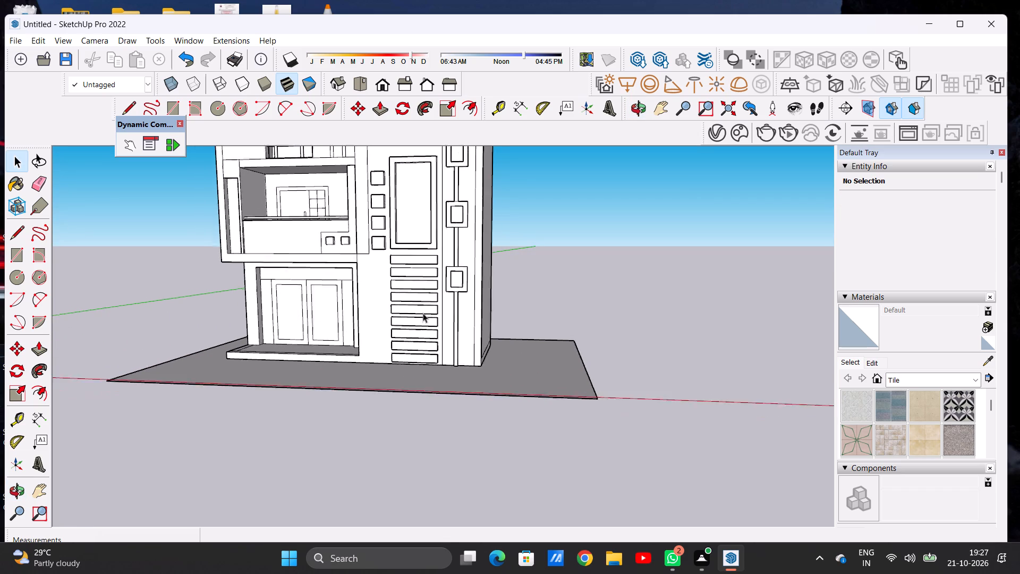
pyautogui.scroll(-4, 423, 313)
pyautogui.moveTo(412, 305); pyautogui.dragTo(445, 371, button='middle')
pyautogui.scroll(6, 445, 371)
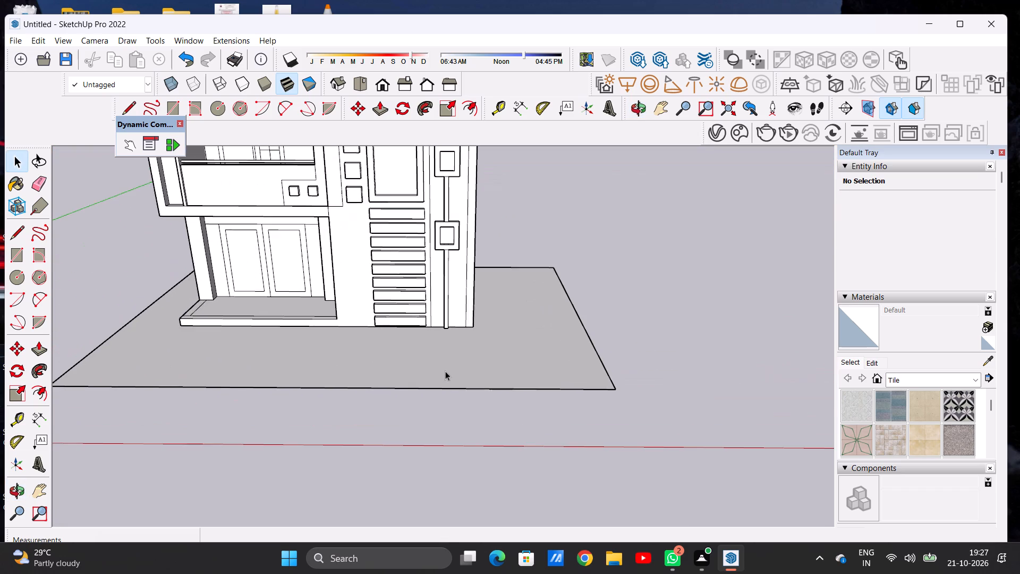
pyautogui.moveTo(487, 347); pyautogui.dragTo(257, 337, button='middle')
pyautogui.scroll(6, 469, 340)
pyautogui.moveTo(566, 341); pyautogui.dragTo(489, 380, button='middle')
pyautogui.scroll(1, 489, 380)
pyautogui.scroll(-4, 319, 324)
pyautogui.scroll(1, 319, 324)
pyautogui.scroll(-5, 319, 324)
pyautogui.scroll(1, 319, 323)
pyautogui.scroll(-4, 319, 323)
pyautogui.scroll(1, 170, 288)
pyautogui.moveTo(227, 296); pyautogui.dragTo(571, 294, button='middle')
pyautogui.moveTo(177, 348); pyautogui.dragTo(206, 301, button='middle')
pyautogui.scroll(-7, 517, 199)
# Examine the house's bottom face and the small trim projection from beneath the ground rectangle.
pyautogui.moveTo(567, 360); pyautogui.dragTo(502, 215, button='middle')
pyautogui.moveTo(479, 349); pyautogui.dragTo(432, 241, button='middle')
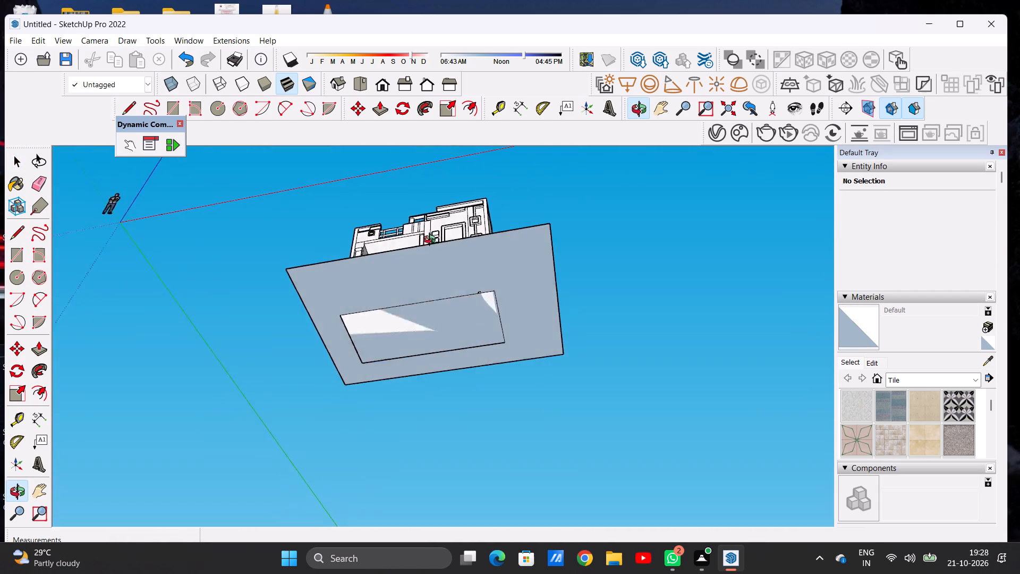
pyautogui.moveTo(432, 241); pyautogui.dragTo(429, 238, button='middle')
pyautogui.scroll(13, 464, 272)
pyautogui.scroll(15, 503, 331)
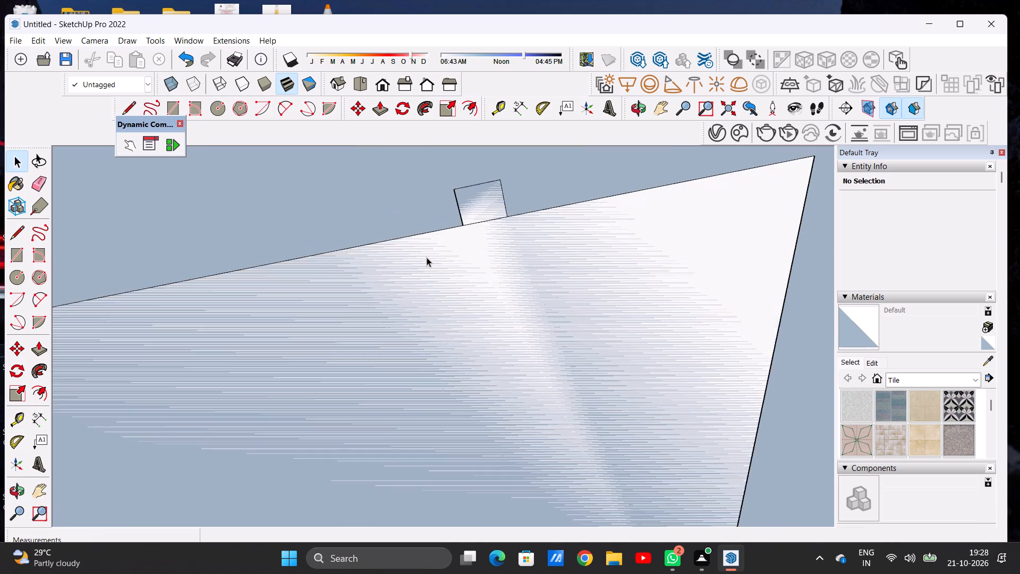
pyautogui.scroll(-13, 427, 257)
pyautogui.scroll(1, 430, 260)
pyautogui.scroll(-19, 430, 260)
pyautogui.moveTo(454, 243); pyautogui.dragTo(489, 428, button='middle')
pyautogui.moveTo(456, 335); pyautogui.dragTo(355, 412, button='middle')
# Select the entire house and nudge it about 5/16" from its front base corner, then clear the selection.
pyautogui.scroll(16, 466, 390)
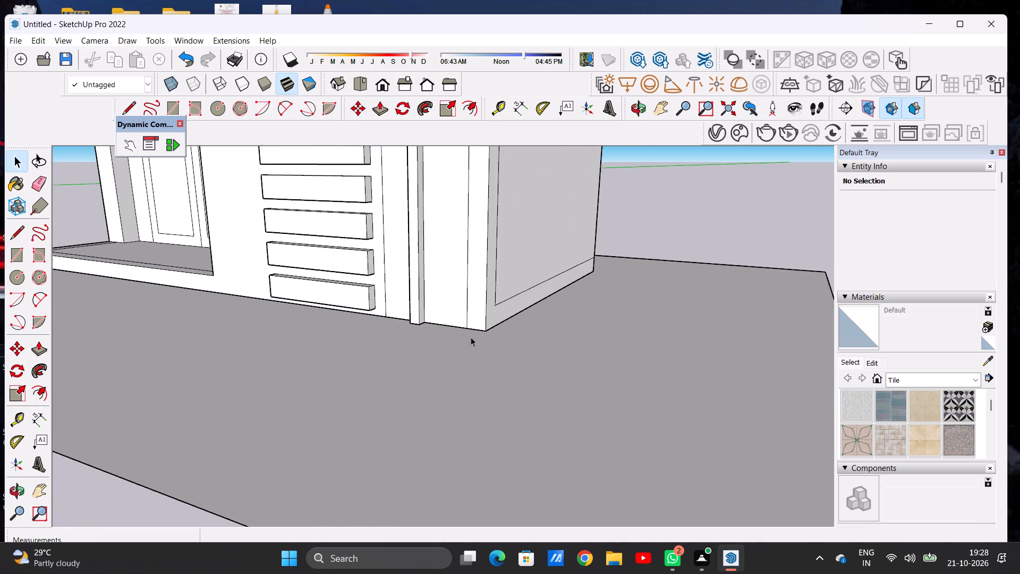
pyautogui.scroll(2, 471, 337)
pyautogui.tripleClick(476, 320)
pyautogui.doubleClick(476, 320)
pyautogui.scroll(-9, 427, 332)
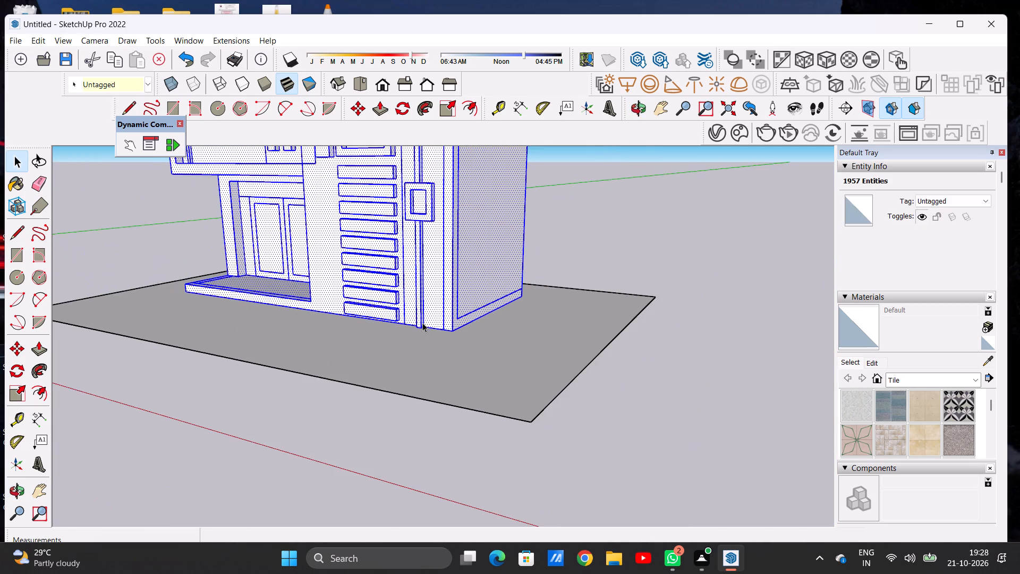
pyautogui.moveTo(418, 339); pyautogui.dragTo(404, 360, button='middle')
pyautogui.scroll(1, 404, 360)
pyautogui.press('m')
pyautogui.scroll(3, 404, 360)
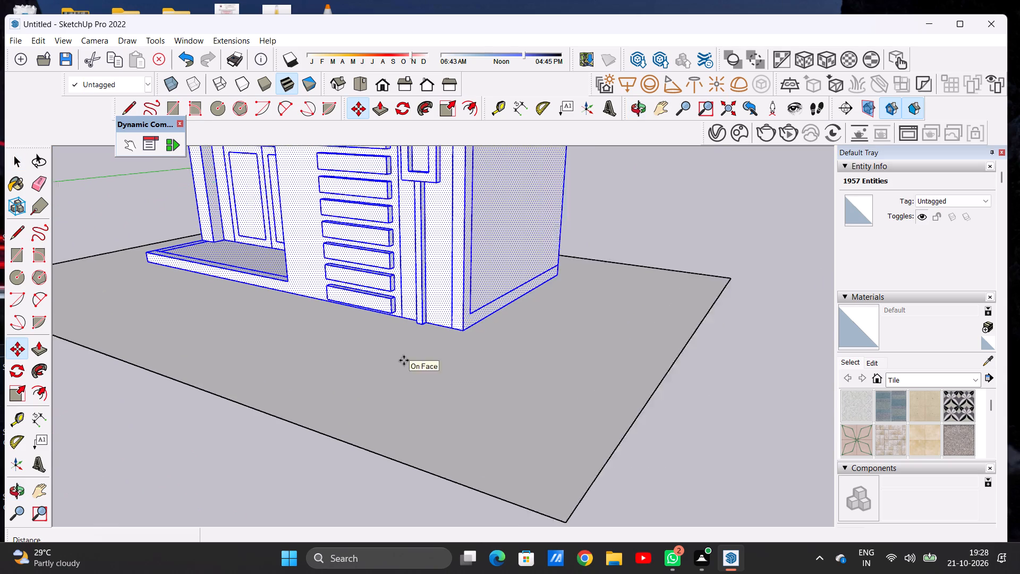
pyautogui.scroll(5, 404, 360)
pyautogui.click(492, 315)
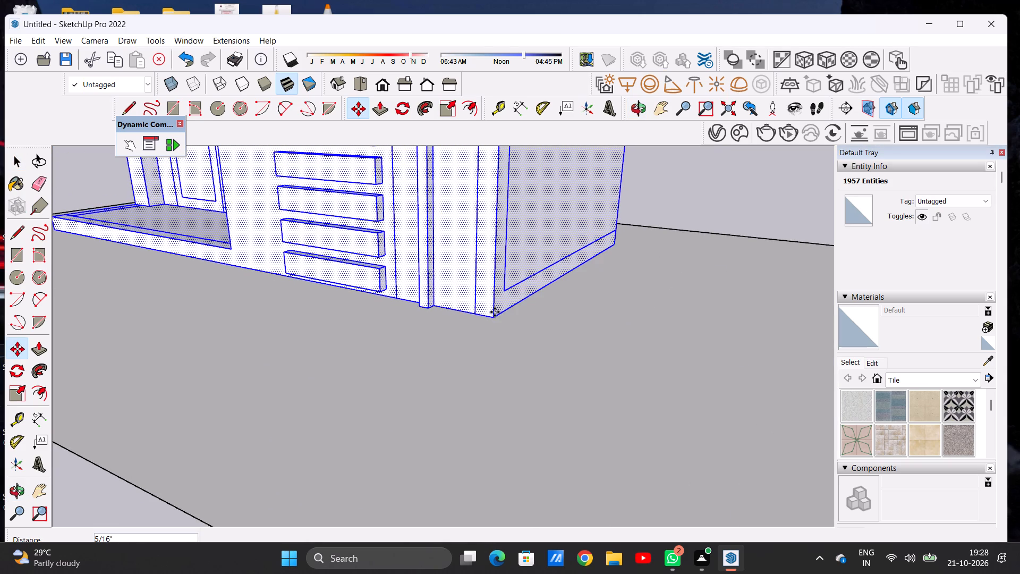
pyautogui.click(495, 312)
pyautogui.press('space')
pyautogui.scroll(-10, 461, 283)
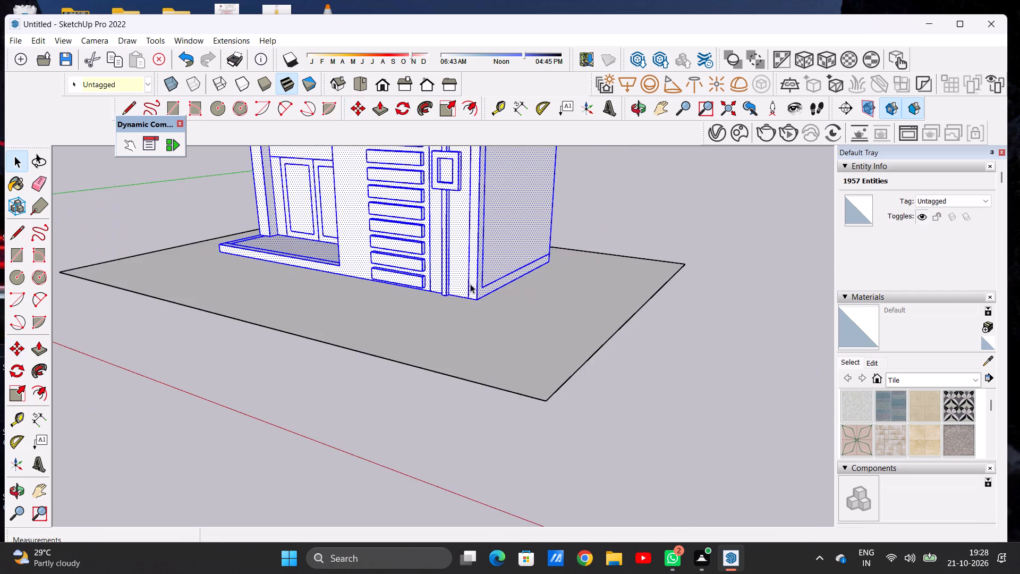
pyautogui.scroll(-5, 470, 284)
pyautogui.click(602, 248)
# Review the house's placement on the ground rectangle from the side, the front and above.
pyautogui.moveTo(673, 312); pyautogui.dragTo(411, 378, button='middle')
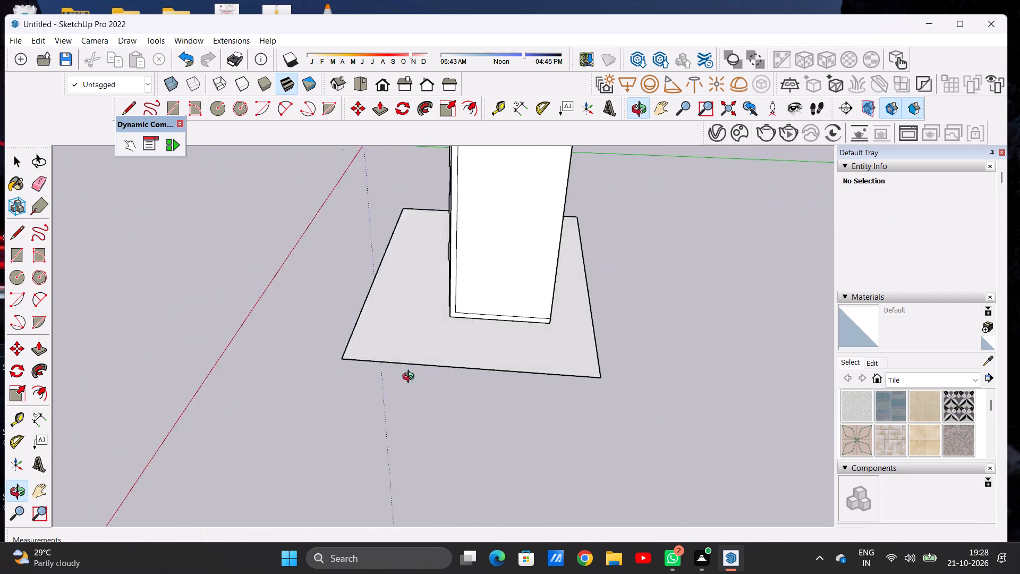
pyautogui.moveTo(411, 378); pyautogui.dragTo(644, 348, button='middle')
pyautogui.moveTo(455, 373); pyautogui.dragTo(574, 401, button='middle')
pyautogui.scroll(1, 489, 271)
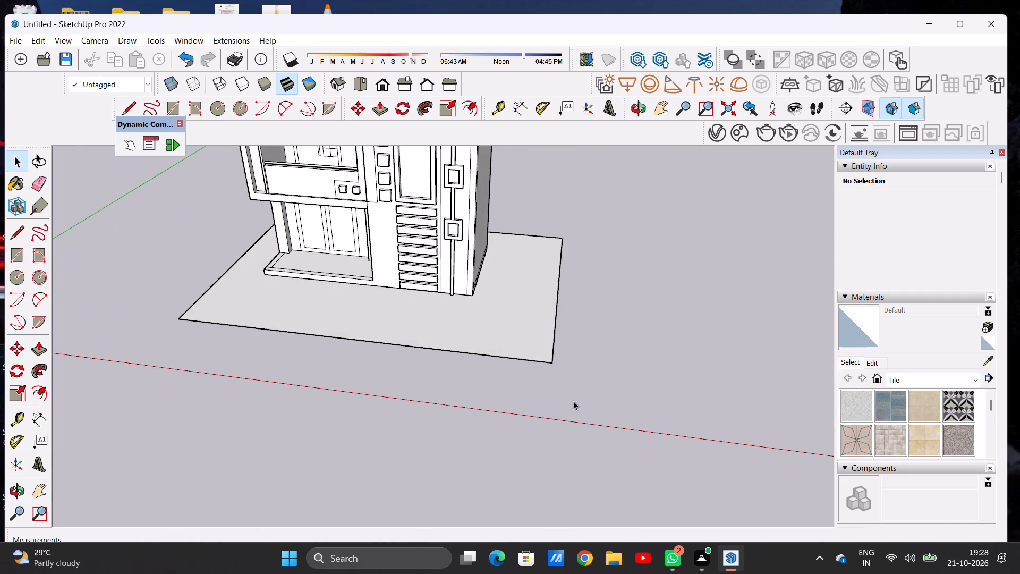
pyautogui.scroll(-6, 403, 307)
pyautogui.moveTo(338, 253); pyautogui.dragTo(404, 339, button='middle')
pyautogui.scroll(4, 404, 302)
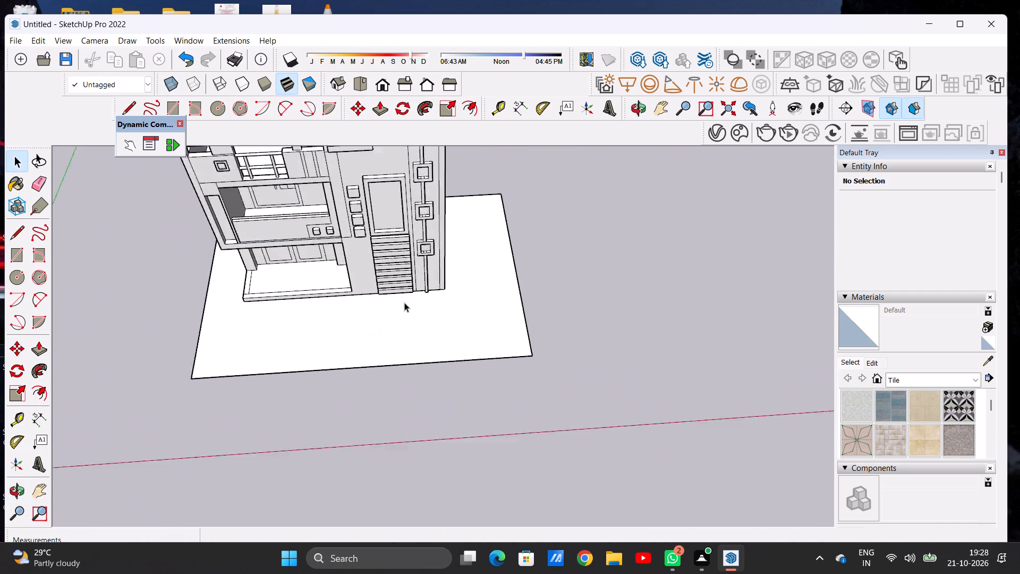
pyautogui.scroll(1, 404, 302)
pyautogui.scroll(-7, 404, 302)
pyautogui.moveTo(407, 285); pyautogui.dragTo(292, 285, button='middle')
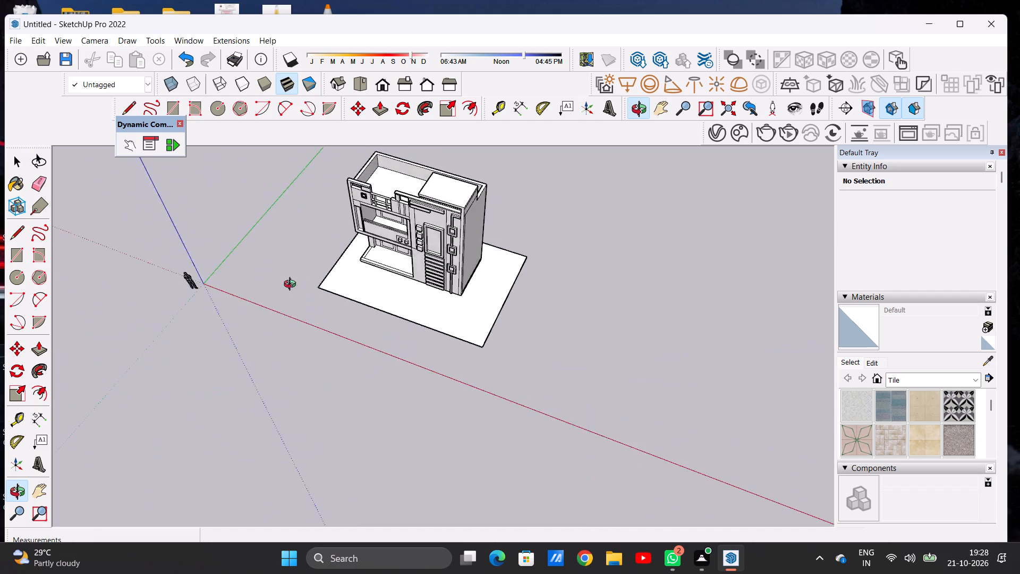
pyautogui.moveTo(292, 285); pyautogui.dragTo(413, 302, button='middle')
pyautogui.scroll(-5, 342, 283)
pyautogui.moveTo(266, 269); pyautogui.dragTo(337, 342, button='middle')
pyautogui.scroll(8, 316, 308)
pyautogui.scroll(1, 284, 339)
pyautogui.moveTo(284, 339); pyautogui.dragTo(301, 296, button='middle')
pyautogui.scroll(-5, 341, 328)
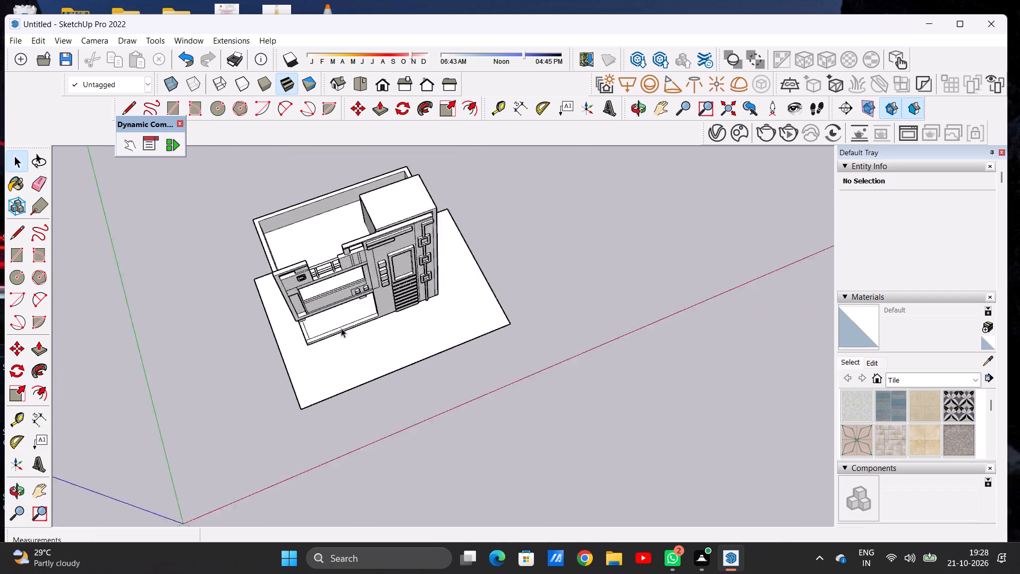
# Check the house base from beneath the ground rectangle and close up at the front entrance.
pyautogui.scroll(-2, 341, 328)
pyautogui.moveTo(300, 354); pyautogui.dragTo(330, 227, button='middle')
pyautogui.scroll(1, 301, 349)
pyautogui.moveTo(349, 373); pyautogui.dragTo(333, 234, button='middle')
pyautogui.moveTo(266, 383); pyautogui.dragTo(323, 221, button='middle')
pyautogui.scroll(1, 266, 383)
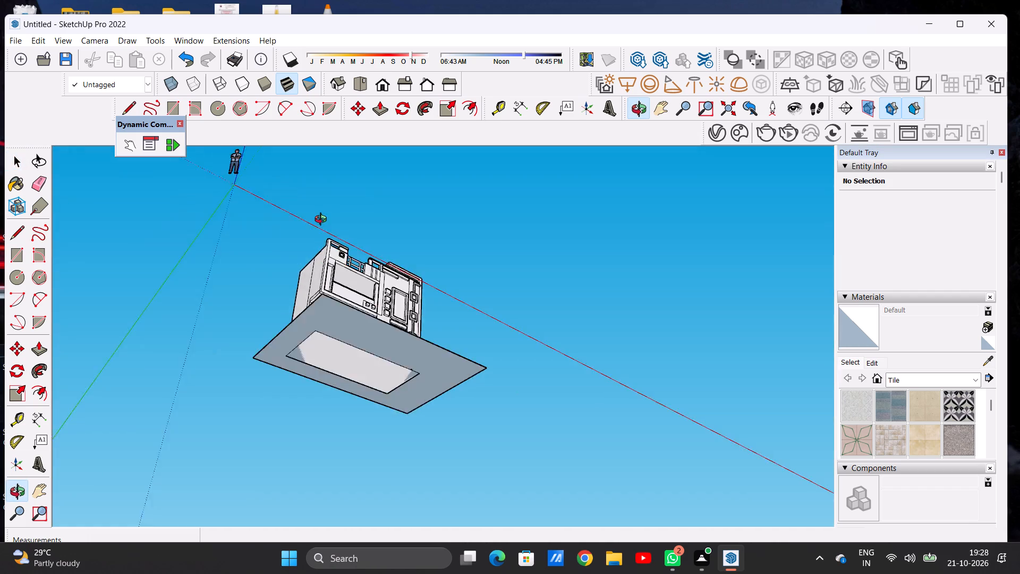
pyautogui.moveTo(323, 221); pyautogui.dragTo(246, 394, button='middle')
pyautogui.scroll(16, 339, 384)
pyautogui.moveTo(292, 340); pyautogui.dragTo(329, 358, button='middle')
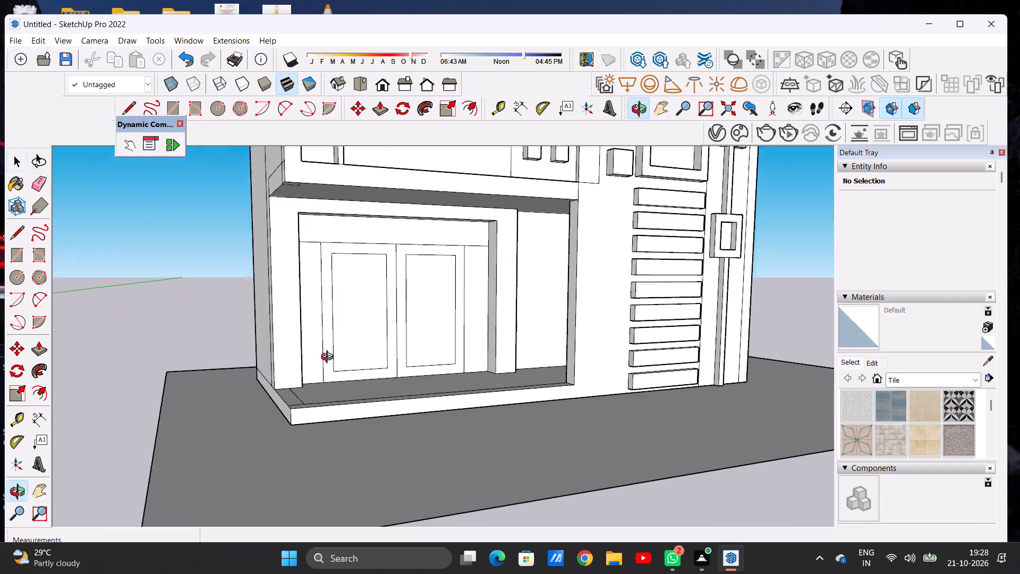
pyautogui.moveTo(329, 358); pyautogui.dragTo(156, 417, button='middle')
pyautogui.scroll(-9, 453, 385)
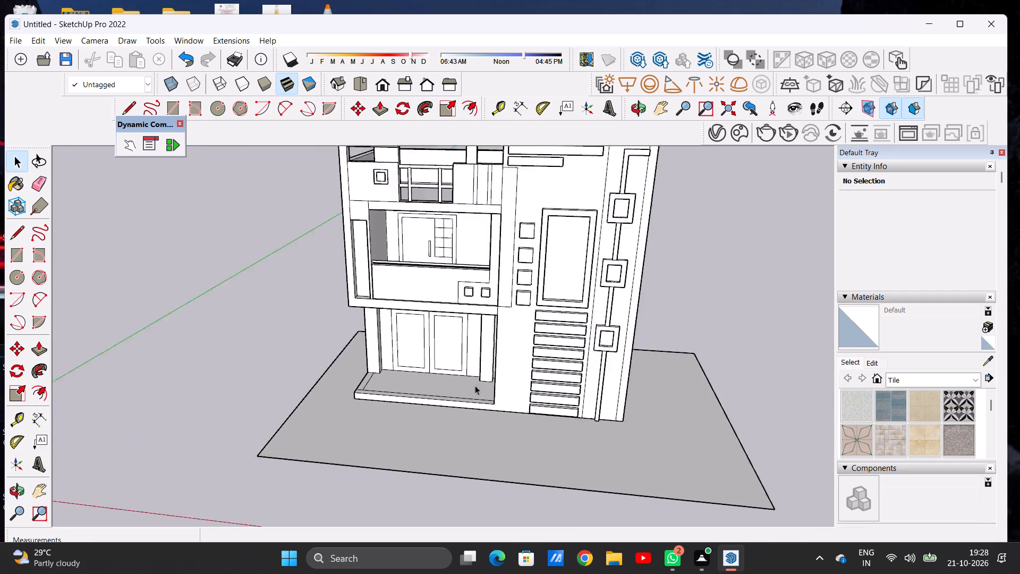
# Examine the house's bottom edges against the ground rectangle from the side, the rear and underneath.
pyautogui.scroll(-2, 475, 385)
pyautogui.moveTo(569, 385); pyautogui.dragTo(160, 420, button='middle')
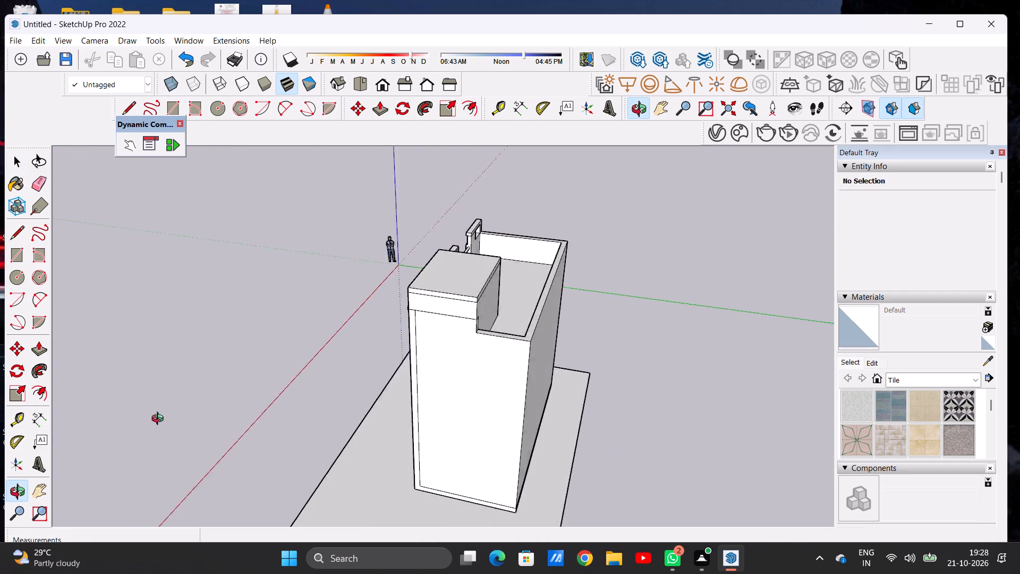
pyautogui.moveTo(160, 420); pyautogui.dragTo(171, 348, button='middle')
pyautogui.scroll(-5, 167, 311)
pyautogui.scroll(15, 315, 413)
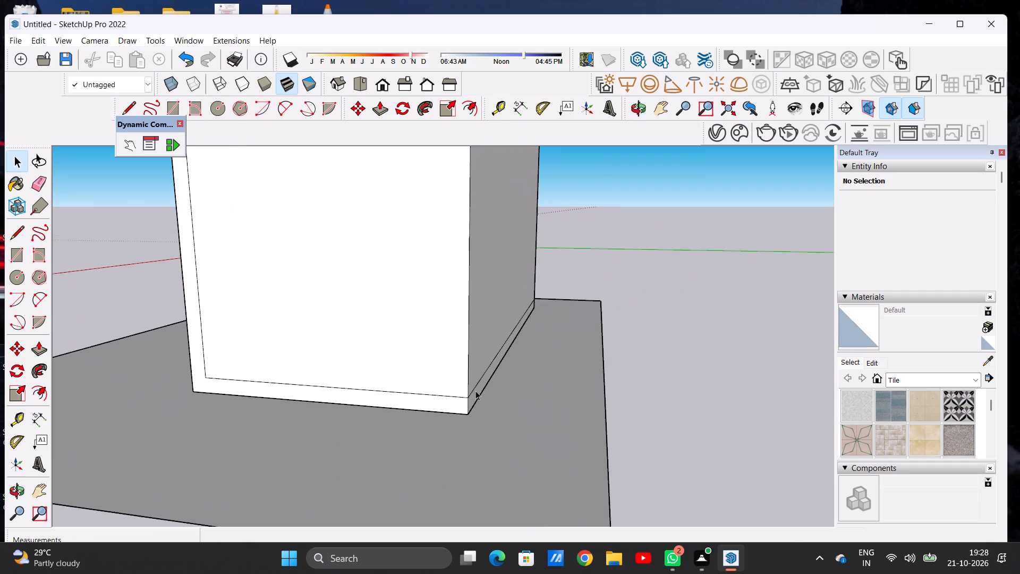
pyautogui.moveTo(475, 391); pyautogui.dragTo(237, 390, button='middle')
pyautogui.scroll(14, 237, 390)
pyautogui.moveTo(309, 459); pyautogui.dragTo(309, 439, button='middle')
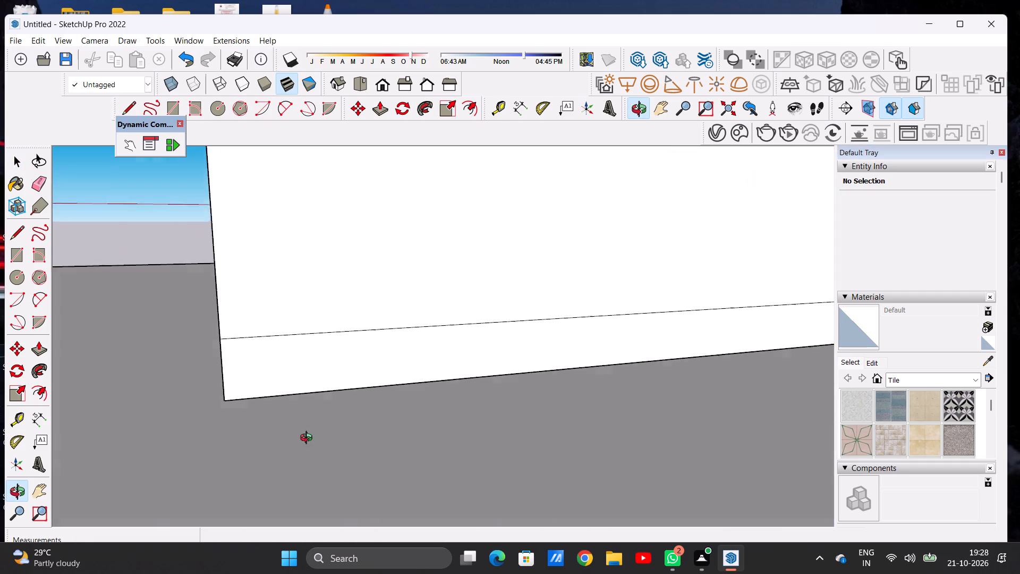
pyautogui.moveTo(309, 439); pyautogui.dragTo(295, 337, button='middle')
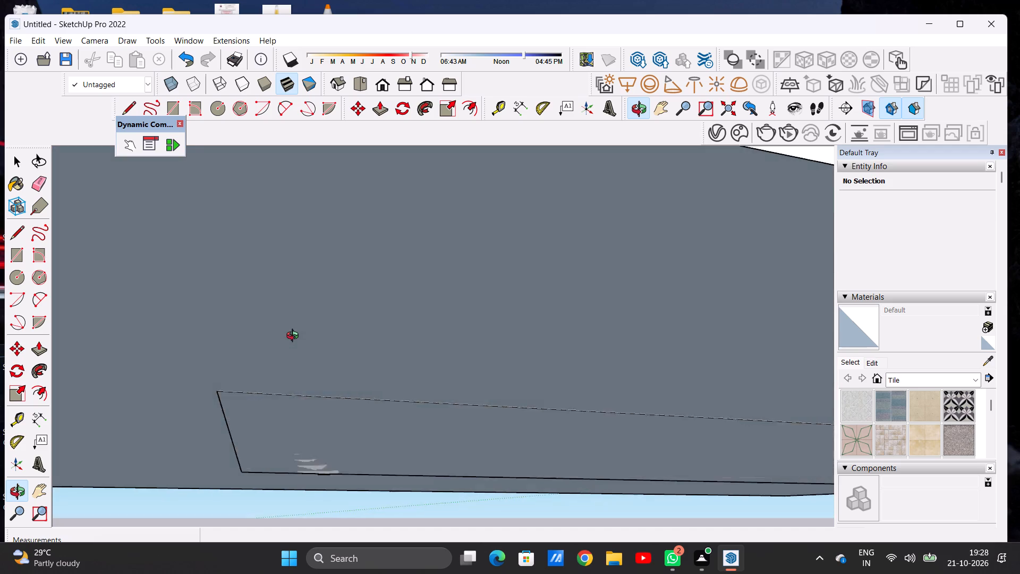
pyautogui.moveTo(295, 337); pyautogui.dragTo(321, 415, button='middle')
pyautogui.scroll(-20, 321, 415)
pyautogui.scroll(-4, 321, 415)
pyautogui.moveTo(284, 351); pyautogui.dragTo(366, 467, button='middle')
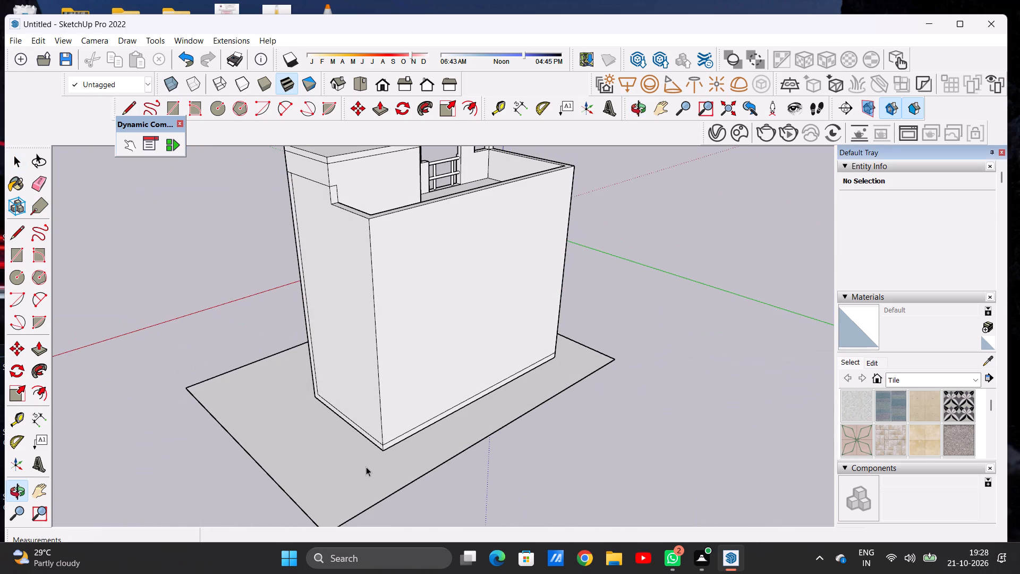
pyautogui.scroll(6, 360, 446)
pyautogui.scroll(5, 402, 446)
pyautogui.moveTo(436, 459); pyautogui.dragTo(410, 436, button='middle')
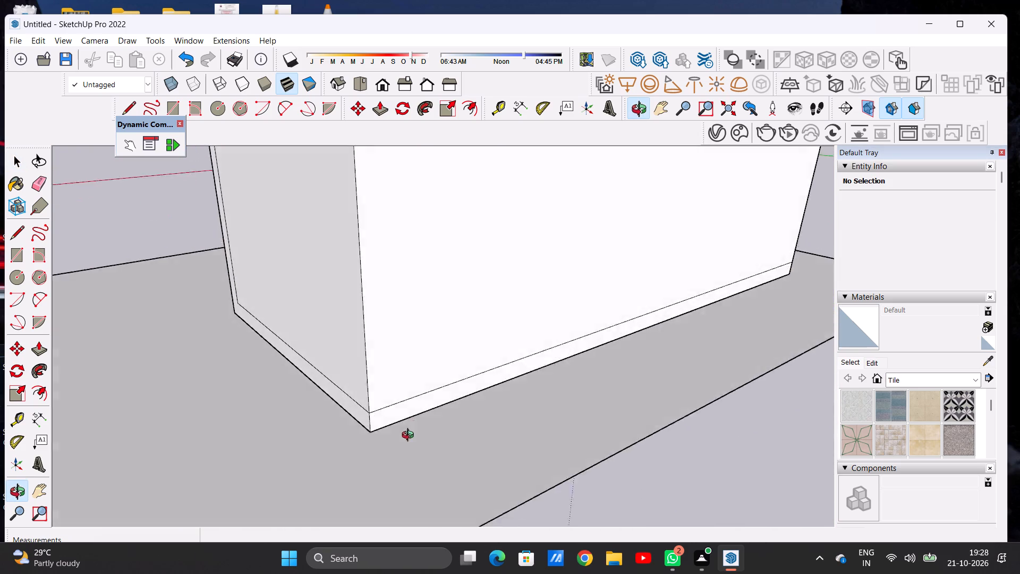
pyautogui.moveTo(410, 436); pyautogui.dragTo(295, 381, button='middle')
pyautogui.scroll(6, 242, 332)
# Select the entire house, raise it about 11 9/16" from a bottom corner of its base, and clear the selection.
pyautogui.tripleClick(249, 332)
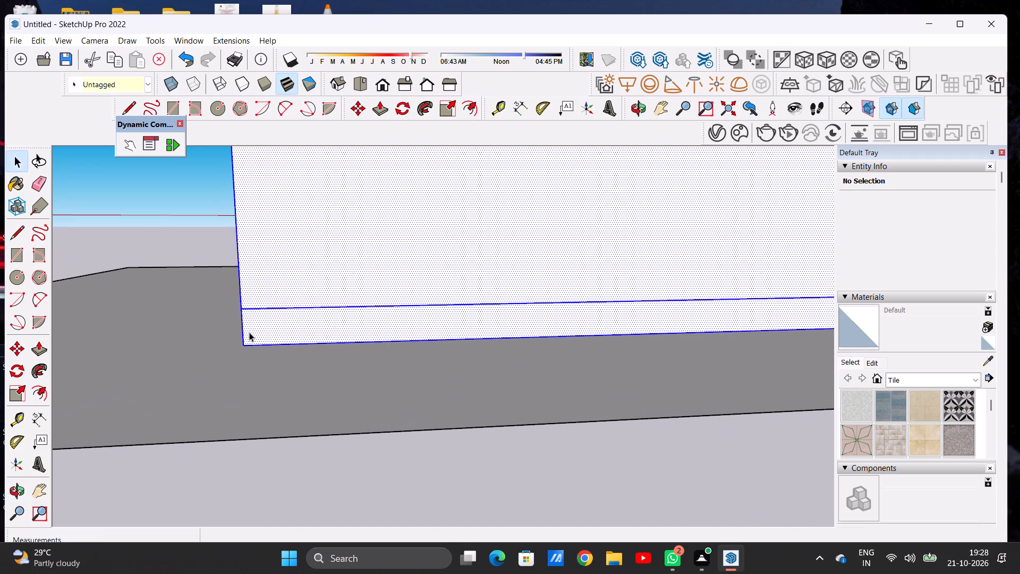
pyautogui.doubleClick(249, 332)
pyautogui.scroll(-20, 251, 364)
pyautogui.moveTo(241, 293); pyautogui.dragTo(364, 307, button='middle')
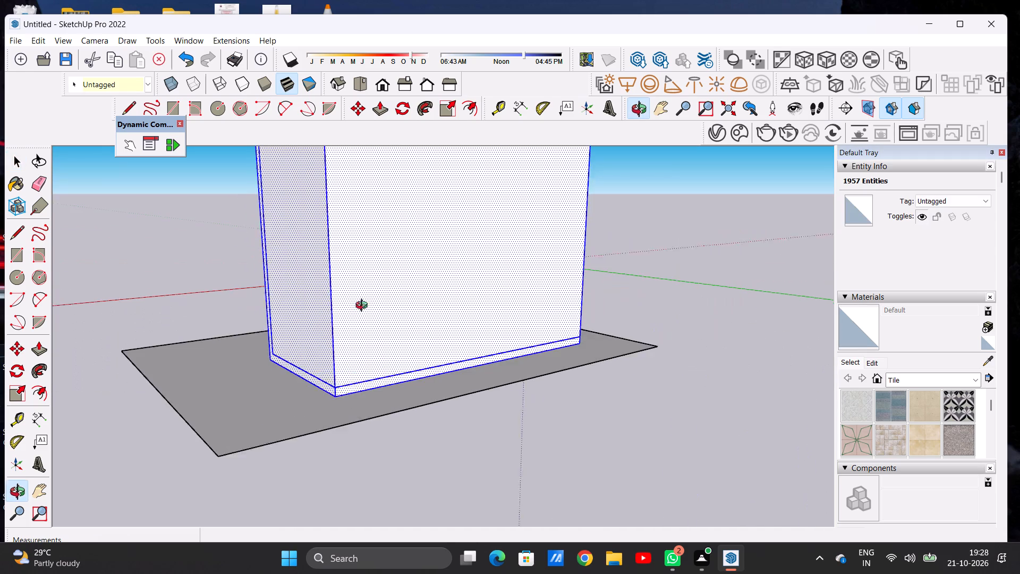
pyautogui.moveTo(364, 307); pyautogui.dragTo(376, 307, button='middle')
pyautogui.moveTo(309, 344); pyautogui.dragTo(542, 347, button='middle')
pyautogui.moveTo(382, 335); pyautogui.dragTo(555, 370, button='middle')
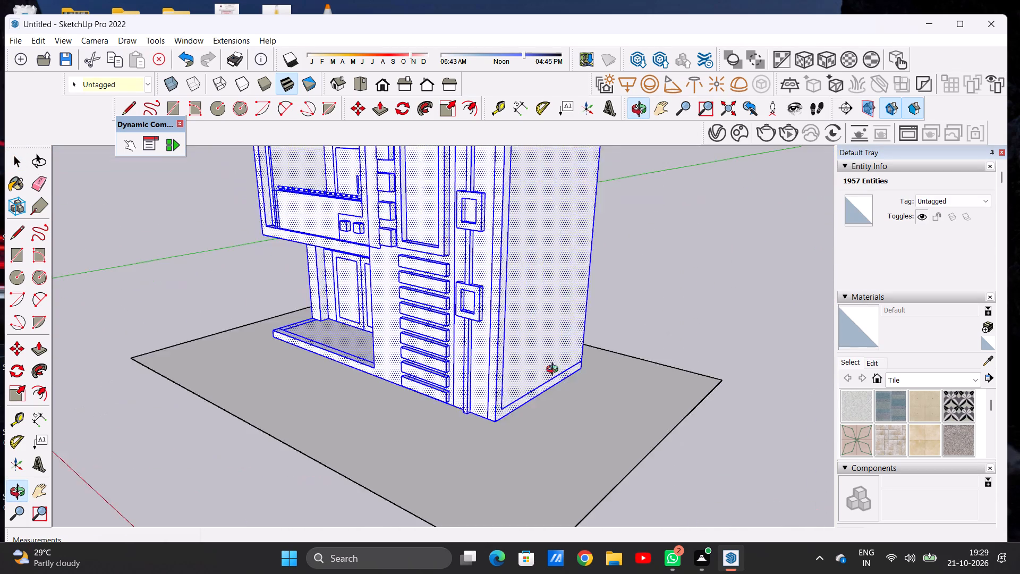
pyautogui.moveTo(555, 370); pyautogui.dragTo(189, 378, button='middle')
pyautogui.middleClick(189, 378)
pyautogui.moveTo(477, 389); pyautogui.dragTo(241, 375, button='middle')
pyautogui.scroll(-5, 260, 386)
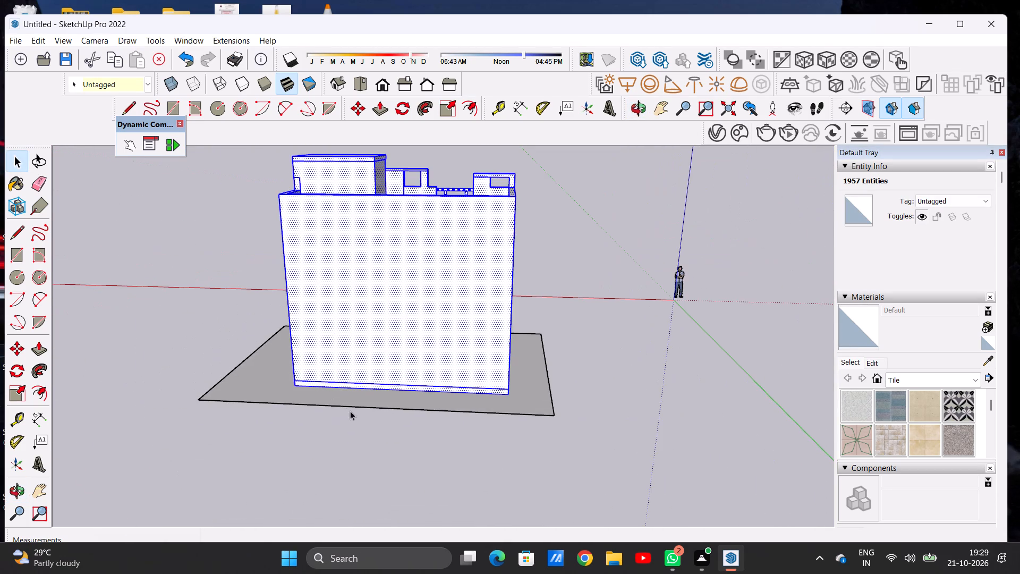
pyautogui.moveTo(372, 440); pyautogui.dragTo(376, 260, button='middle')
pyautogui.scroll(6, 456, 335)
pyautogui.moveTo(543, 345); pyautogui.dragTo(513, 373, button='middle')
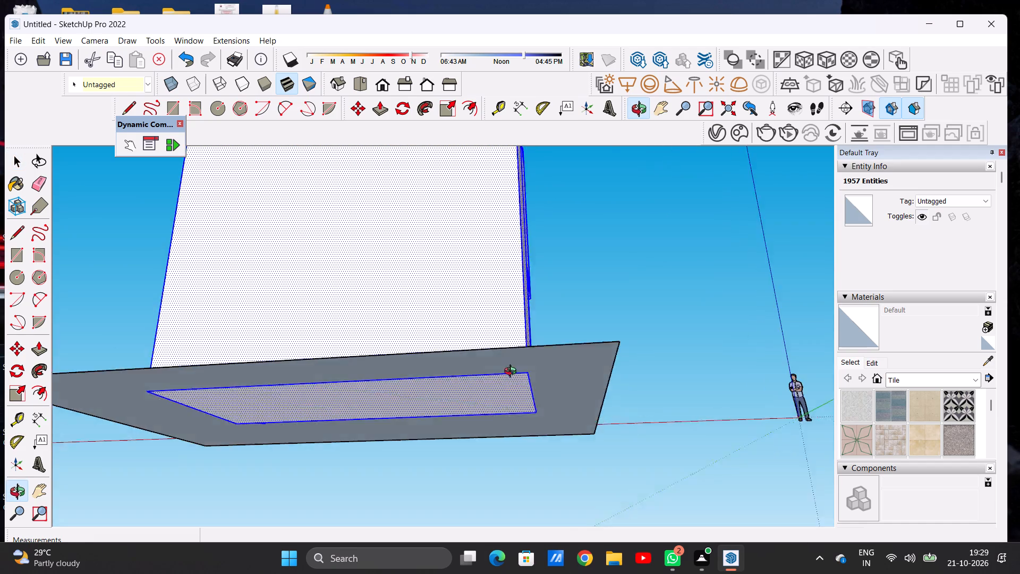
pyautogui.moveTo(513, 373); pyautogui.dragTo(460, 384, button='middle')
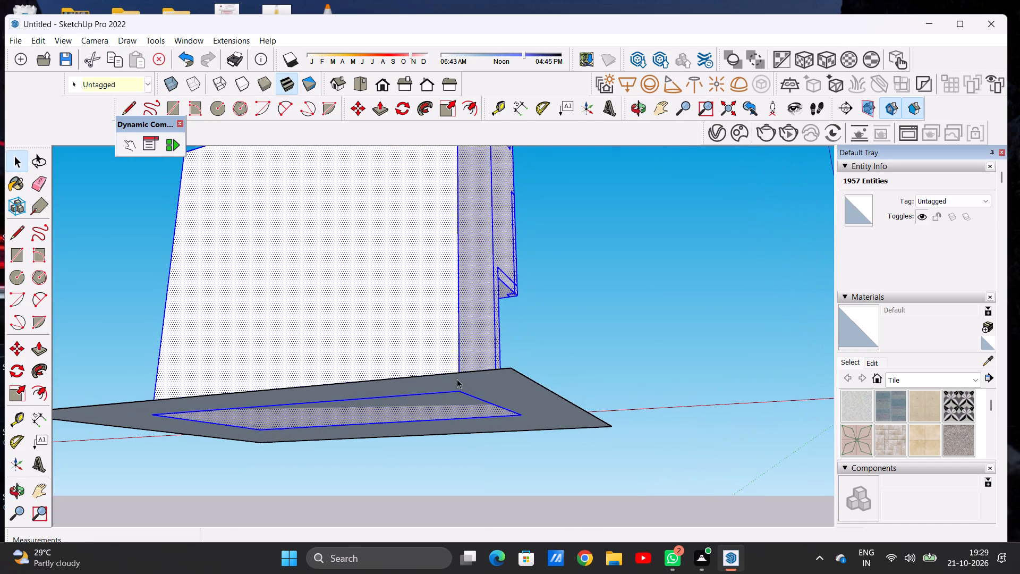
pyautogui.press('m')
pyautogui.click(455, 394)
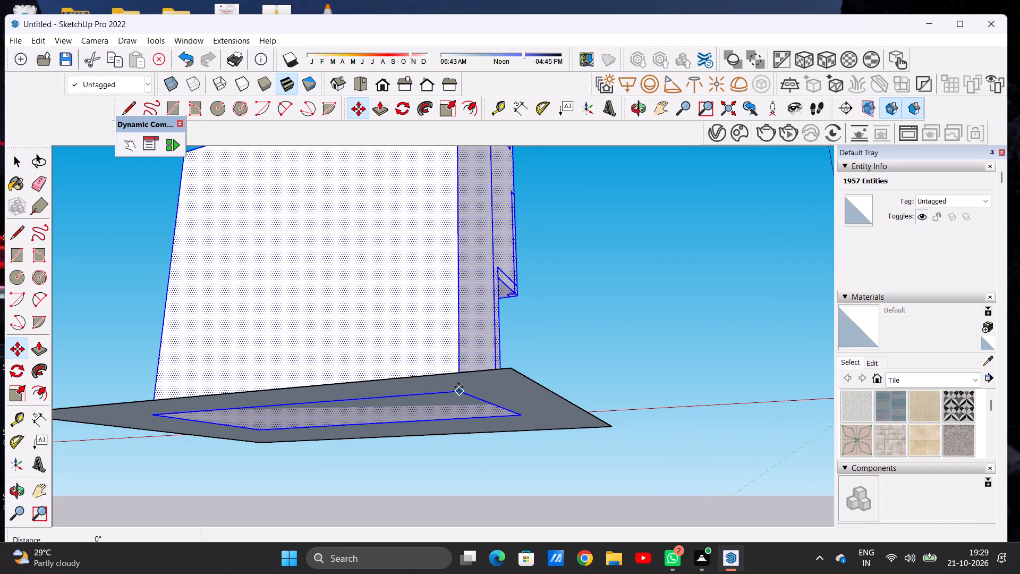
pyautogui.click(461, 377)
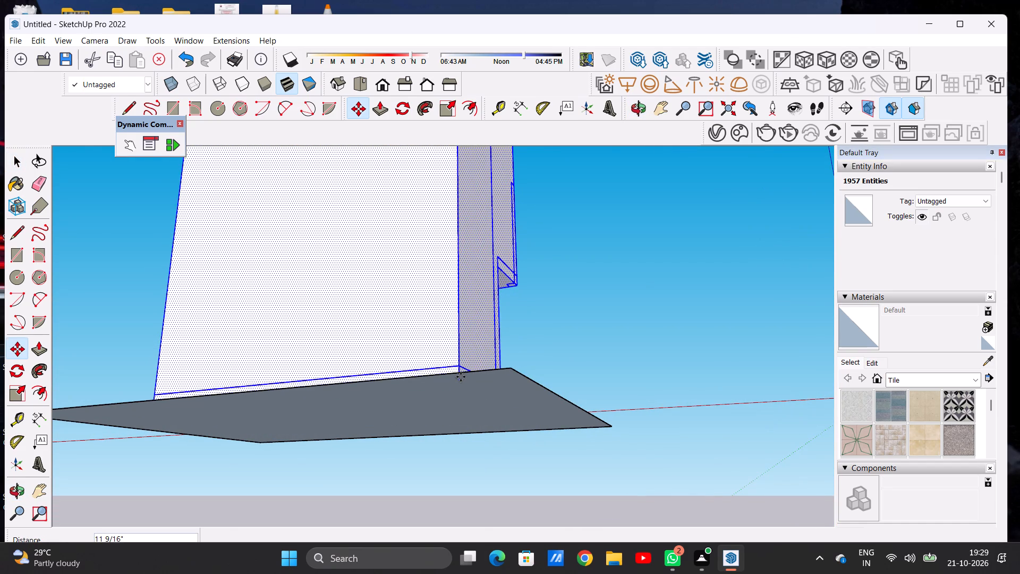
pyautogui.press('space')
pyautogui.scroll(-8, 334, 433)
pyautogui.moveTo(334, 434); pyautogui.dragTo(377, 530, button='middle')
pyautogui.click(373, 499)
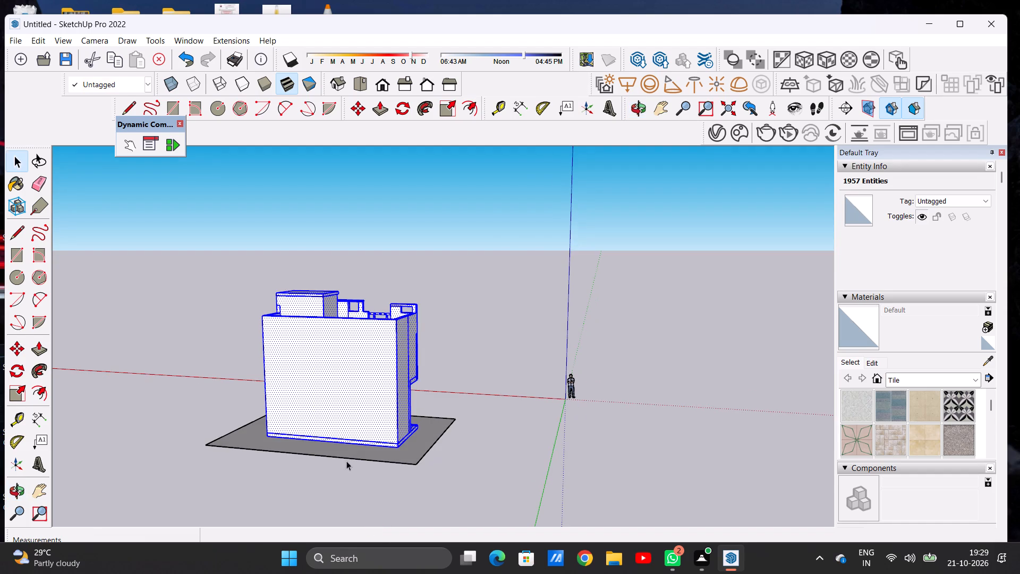
# Inspect the house's front base corner and side wall at ground level for its contact with the ground rectangle.
pyautogui.scroll(-6, 375, 383)
pyautogui.moveTo(477, 385); pyautogui.dragTo(108, 417, button='middle')
pyautogui.moveTo(498, 389); pyautogui.dragTo(0, 340, button='middle')
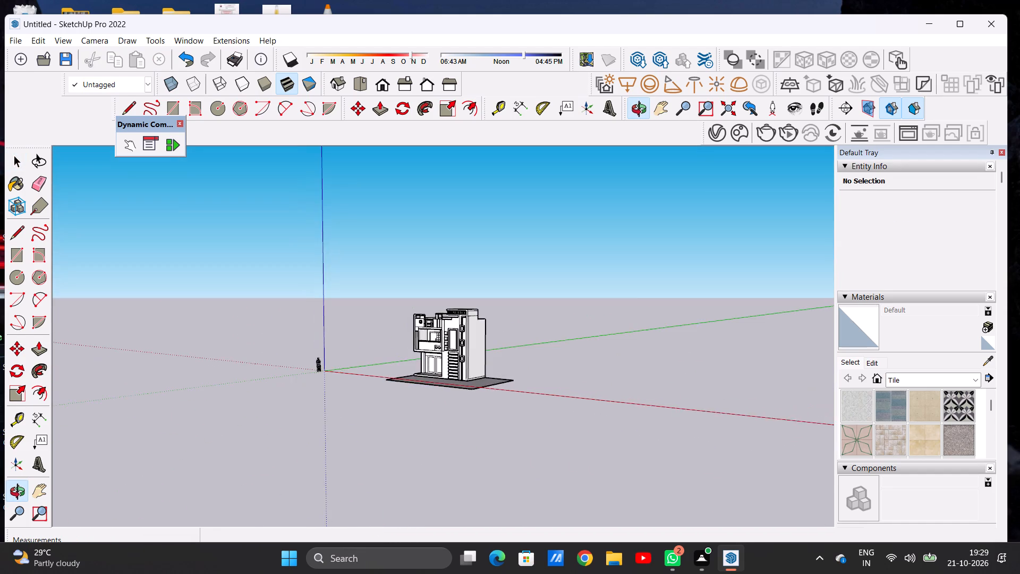
pyautogui.moveTo(0, 340); pyautogui.dragTo(156, 420, button='middle')
pyautogui.scroll(4, 474, 368)
pyautogui.scroll(-1, 476, 366)
pyautogui.scroll(15, 476, 366)
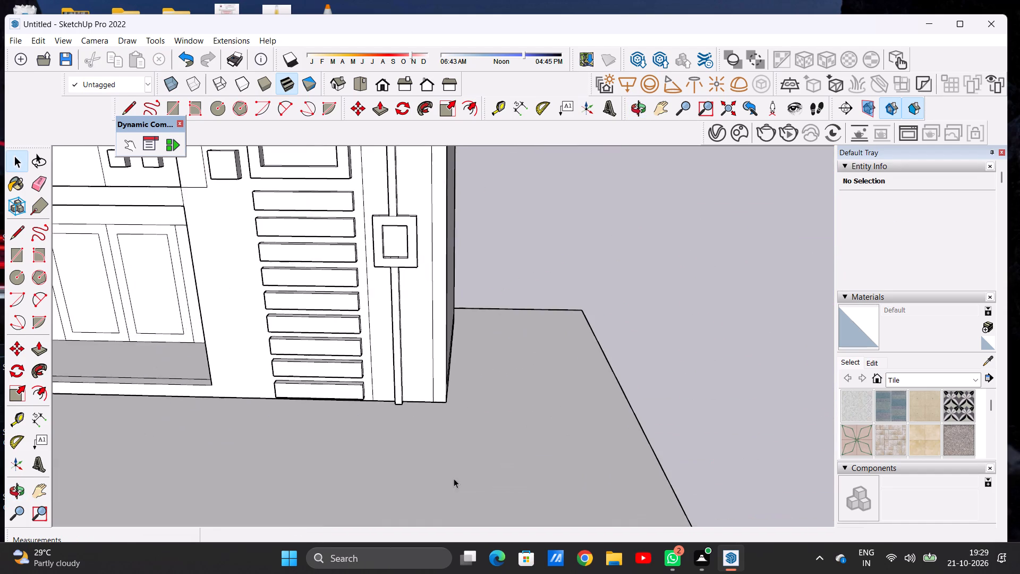
pyautogui.moveTo(454, 478); pyautogui.dragTo(424, 392, button='middle')
pyautogui.moveTo(432, 441); pyautogui.dragTo(438, 417, button='middle')
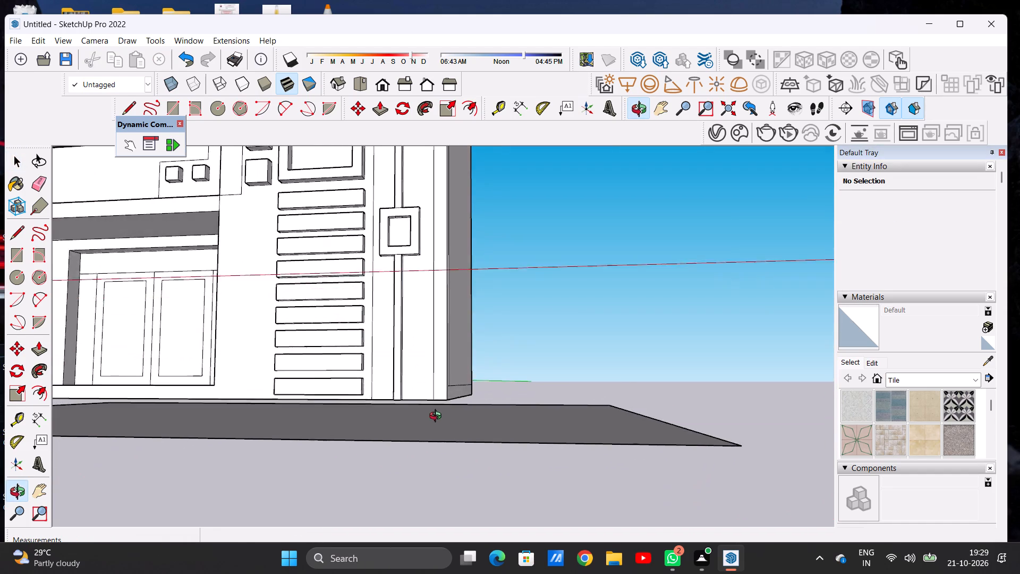
pyautogui.moveTo(438, 417); pyautogui.dragTo(307, 450, button='middle')
pyautogui.scroll(3, 401, 439)
pyautogui.scroll(-1, 401, 439)
pyautogui.scroll(3, 401, 439)
pyautogui.moveTo(440, 403); pyautogui.dragTo(432, 387, button='middle')
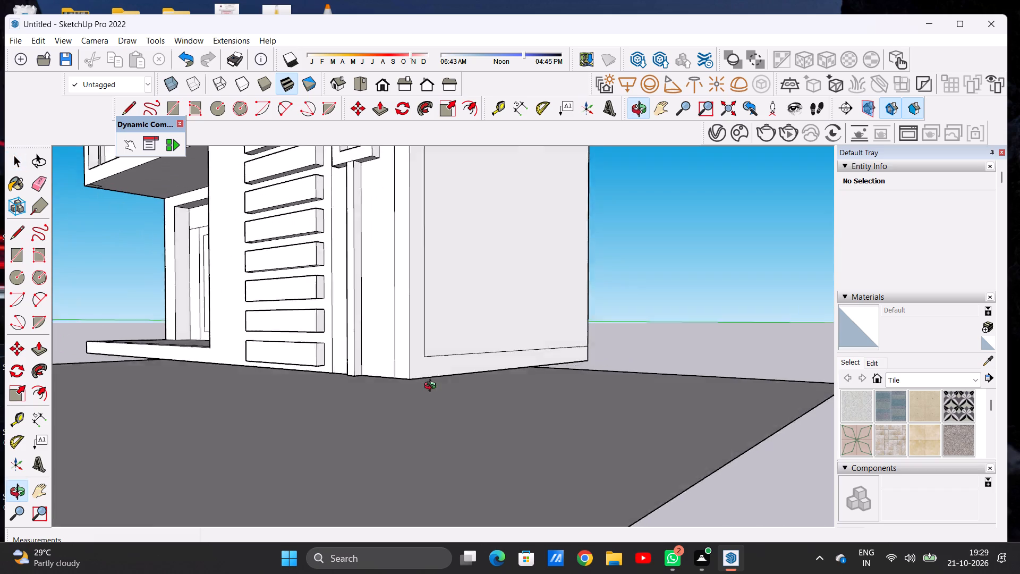
pyautogui.moveTo(432, 387); pyautogui.dragTo(391, 384, button='middle')
pyautogui.moveTo(391, 384); pyautogui.dragTo(381, 375, button='middle')
pyautogui.scroll(2, 323, 372)
pyautogui.moveTo(323, 371); pyautogui.dragTo(323, 375, button='middle')
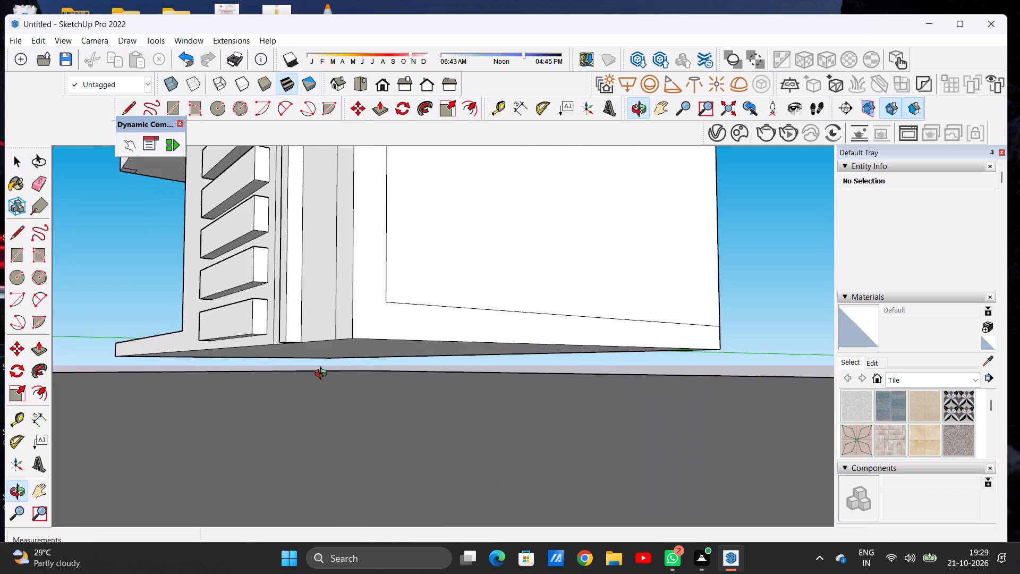
pyautogui.moveTo(323, 375); pyautogui.dragTo(324, 384, button='middle')
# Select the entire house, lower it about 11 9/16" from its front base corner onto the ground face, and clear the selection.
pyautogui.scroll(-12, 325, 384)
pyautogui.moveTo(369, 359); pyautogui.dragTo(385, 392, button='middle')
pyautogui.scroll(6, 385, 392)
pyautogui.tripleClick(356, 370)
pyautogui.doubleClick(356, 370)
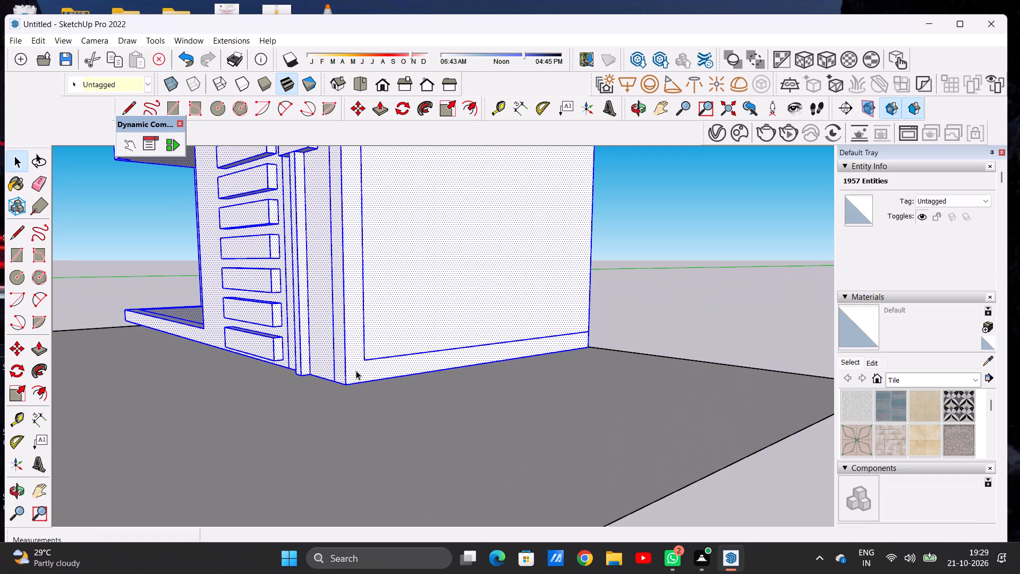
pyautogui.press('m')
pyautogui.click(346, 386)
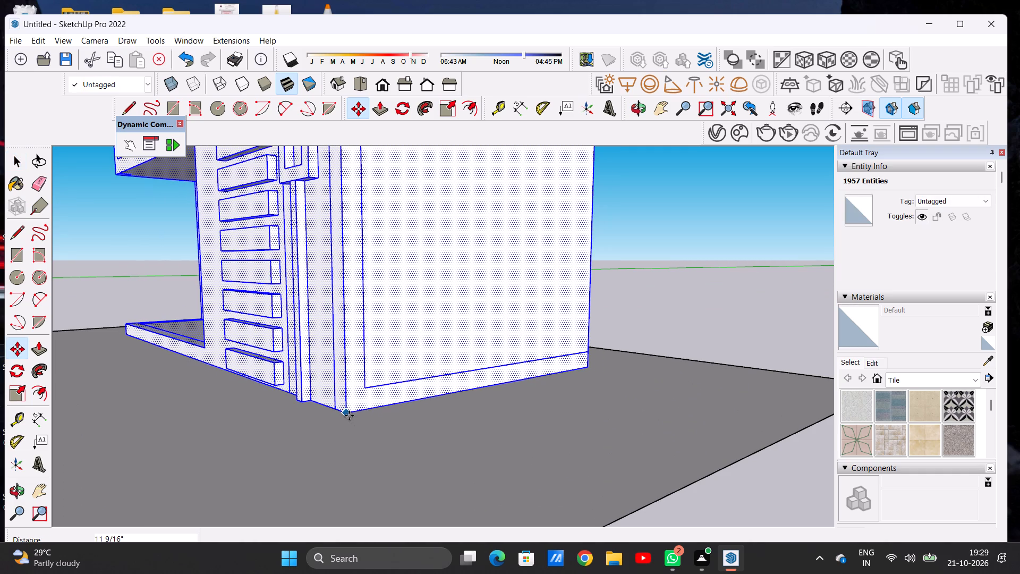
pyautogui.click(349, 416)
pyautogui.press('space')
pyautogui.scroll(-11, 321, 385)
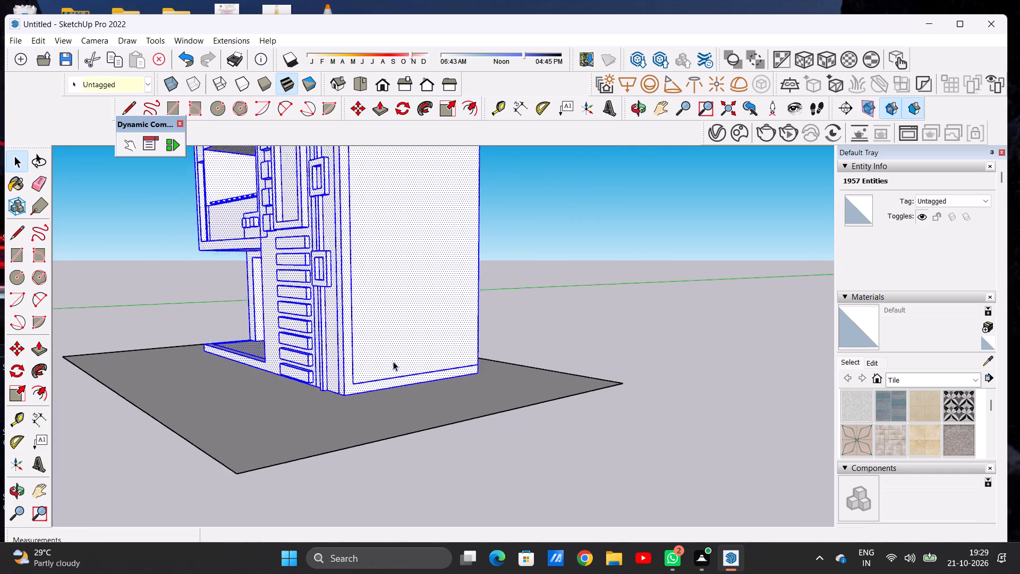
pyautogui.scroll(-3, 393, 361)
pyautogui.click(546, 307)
# Offset the ground rectangle's outline inward by about 1' 7" to form a border around the house.
pyautogui.moveTo(246, 417); pyautogui.dragTo(470, 406, button='middle')
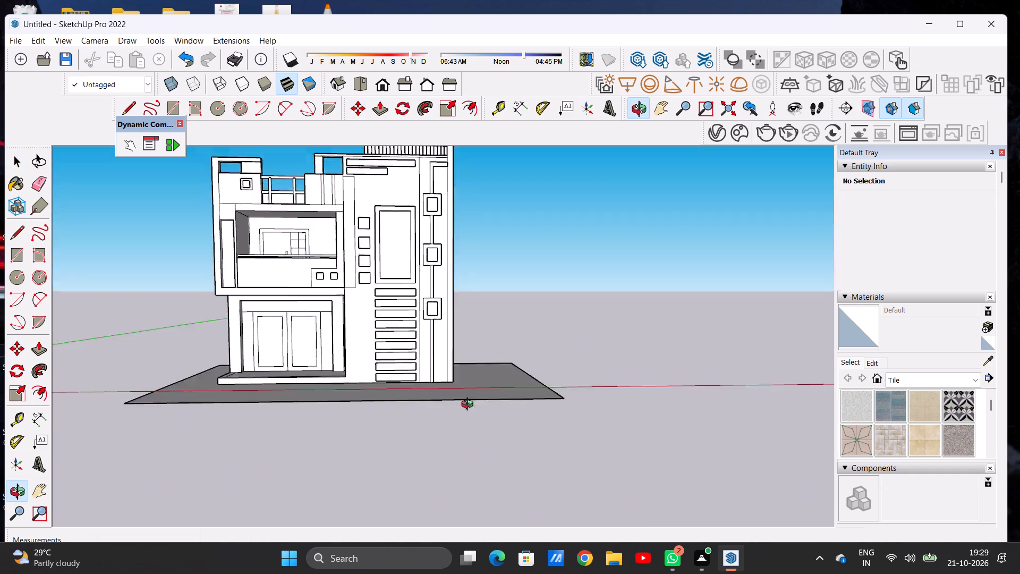
pyautogui.moveTo(470, 406); pyautogui.dragTo(454, 496, button='middle')
pyautogui.scroll(-4, 362, 369)
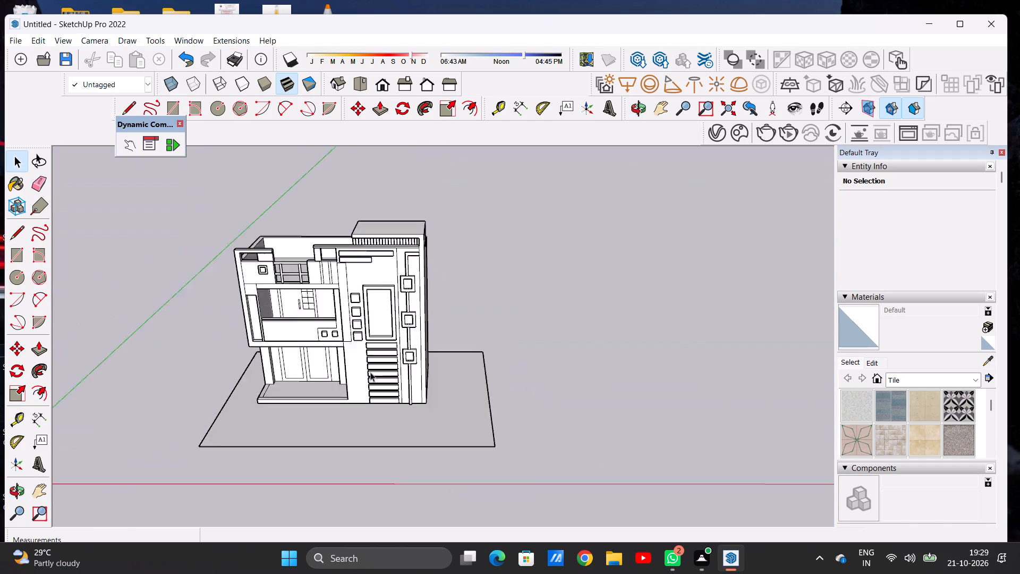
pyautogui.scroll(-2, 370, 372)
pyautogui.moveTo(402, 384); pyautogui.dragTo(416, 445, button='middle')
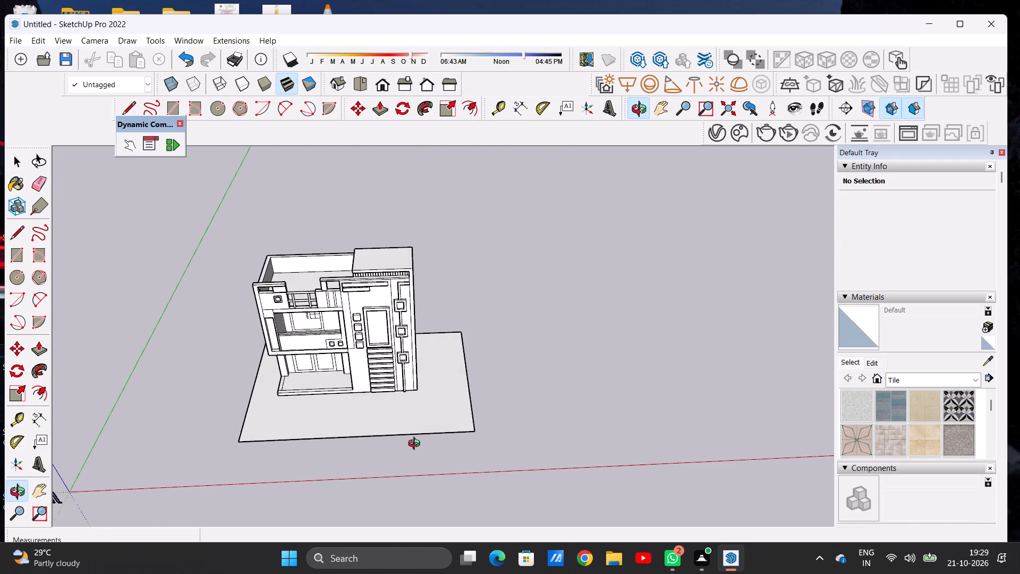
pyautogui.moveTo(416, 445); pyautogui.dragTo(416, 446, button='middle')
pyautogui.scroll(3, 365, 408)
pyautogui.write('OF')
pyautogui.click(447, 322)
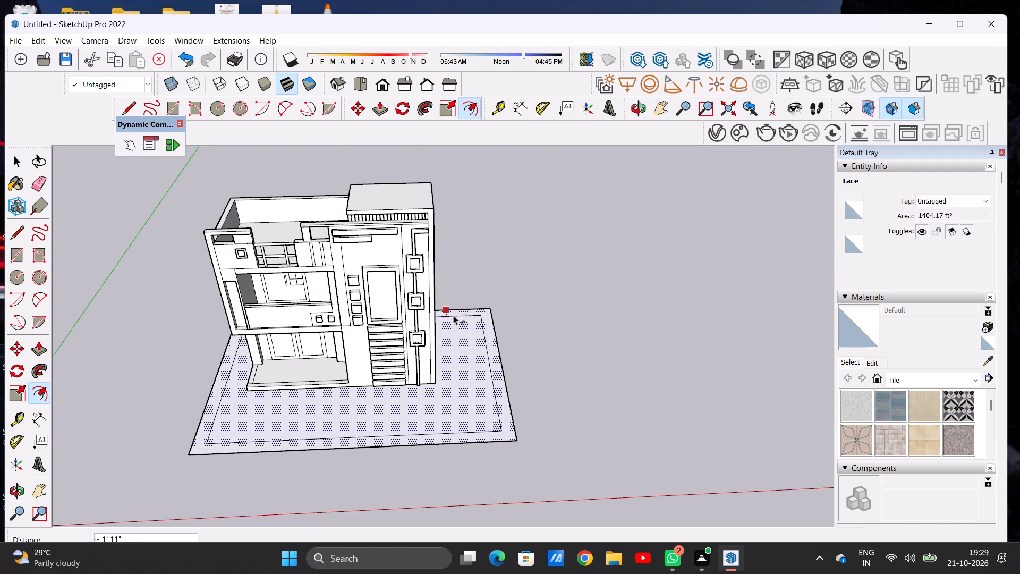
pyautogui.click(453, 315)
pyautogui.press('space')
# Draw a line about 1' 7 3/16" long from each front corner of the inner outline to the ground rectangle's side edge.
pyautogui.scroll(-8, 468, 385)
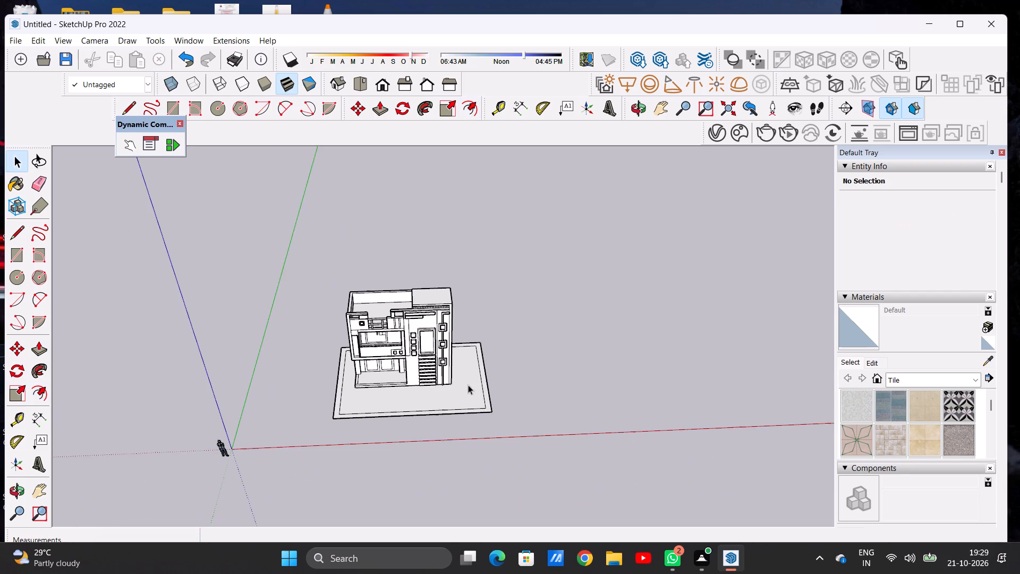
pyautogui.moveTo(403, 463); pyautogui.dragTo(399, 429, button='middle')
pyautogui.scroll(4, 399, 429)
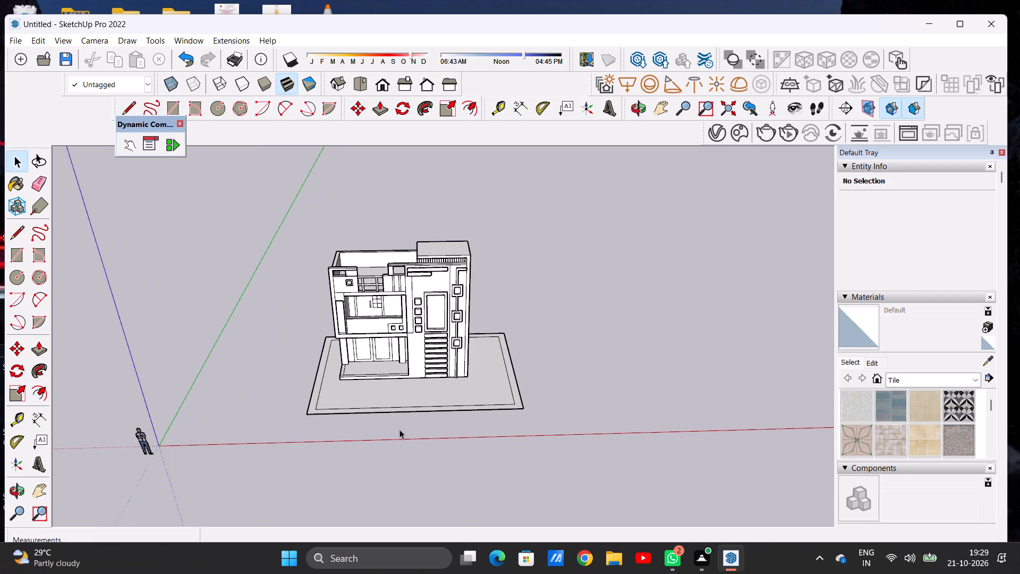
pyautogui.scroll(-3, 271, 420)
pyautogui.scroll(3, 333, 415)
pyautogui.scroll(-1, 333, 415)
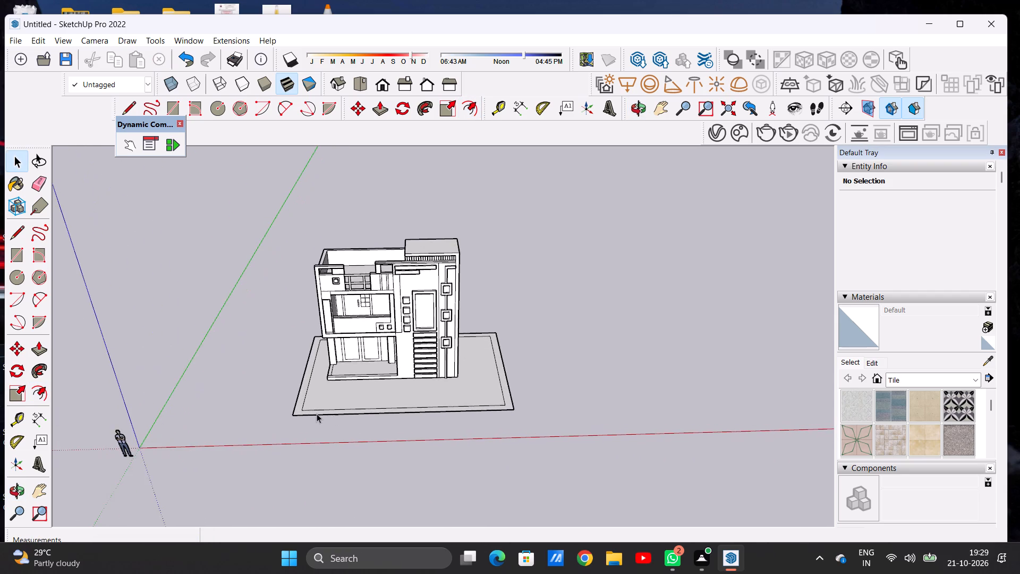
pyautogui.scroll(1, 317, 413)
pyautogui.scroll(-1, 317, 413)
pyautogui.scroll(2, 317, 413)
pyautogui.press('l')
pyautogui.scroll(7, 315, 413)
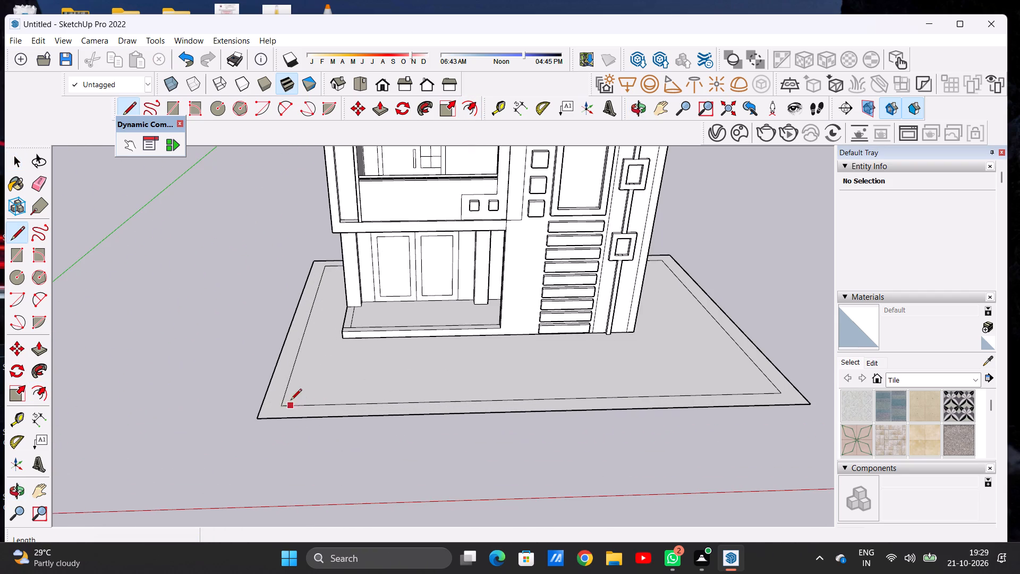
pyautogui.click(283, 407)
pyautogui.click(263, 401)
pyautogui.scroll(-6, 282, 422)
pyautogui.scroll(10, 601, 386)
pyautogui.click(585, 420)
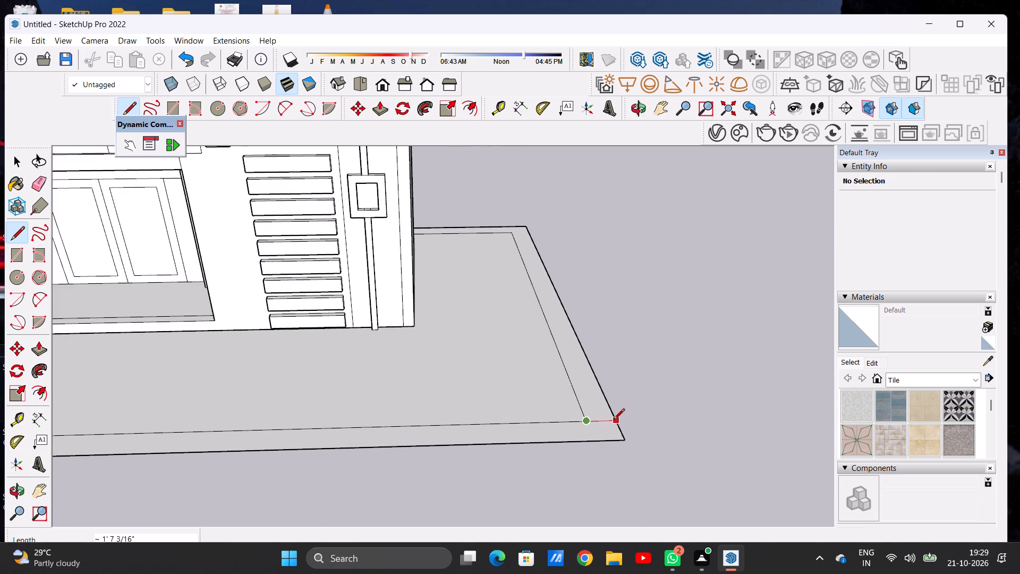
pyautogui.click(614, 420)
pyautogui.press('space')
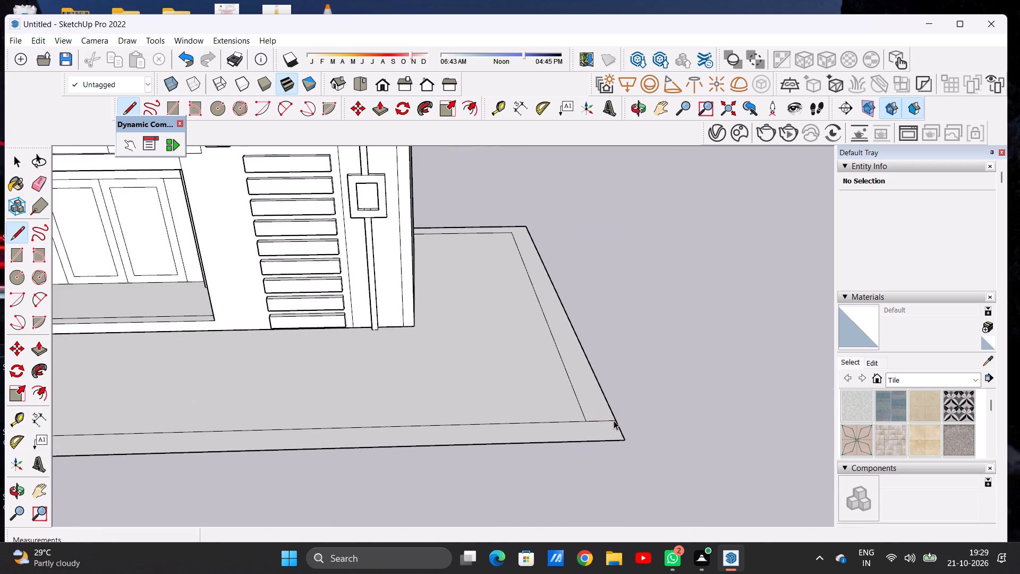
pyautogui.scroll(-14, 478, 442)
pyautogui.moveTo(518, 400); pyautogui.dragTo(462, 400, button='middle')
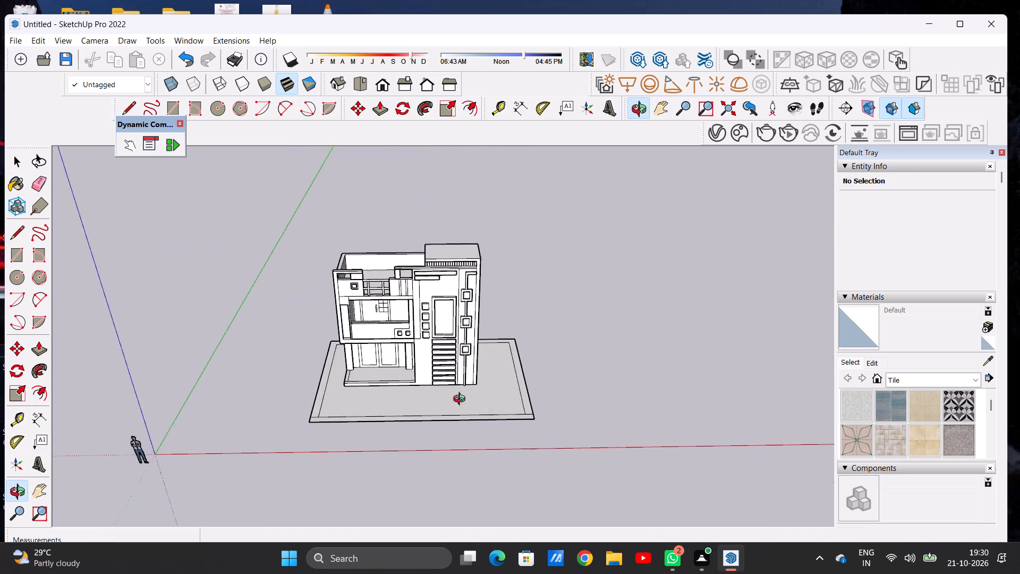
# Push/Pull the border strip along the ground base's back and sides up about 6' 2 11/16" to form boundary walls.
pyautogui.moveTo(462, 400); pyautogui.dragTo(523, 423, button='middle')
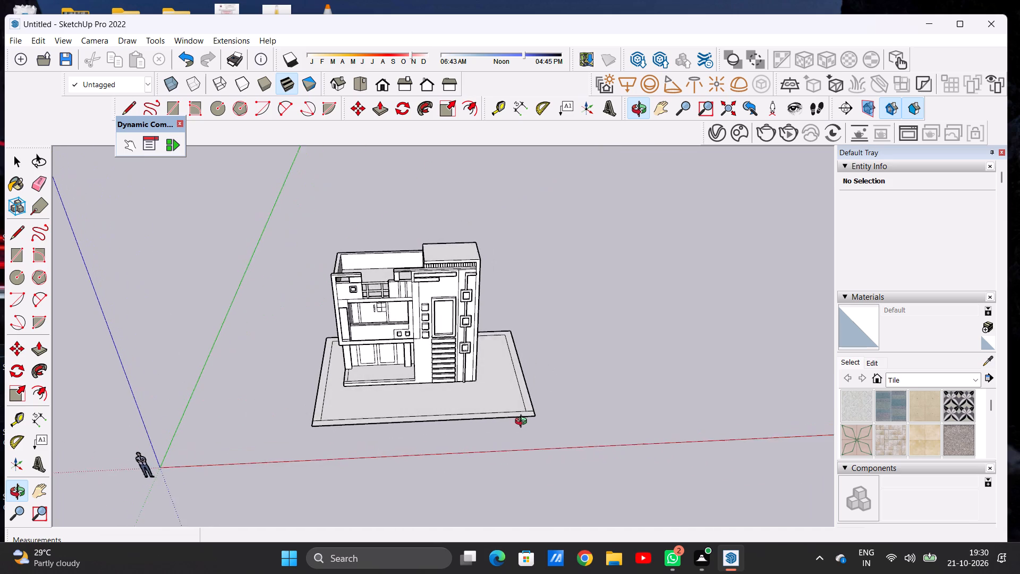
pyautogui.moveTo(523, 423); pyautogui.dragTo(490, 429, button='middle')
pyautogui.scroll(-3, 550, 420)
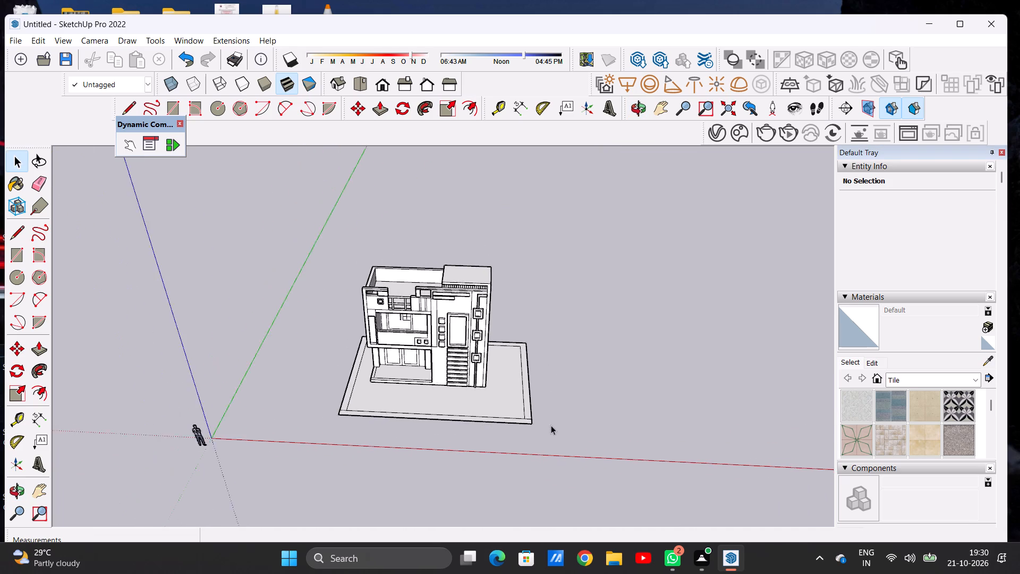
pyautogui.scroll(-1, 551, 425)
pyautogui.scroll(2, 519, 415)
pyautogui.scroll(-1, 521, 413)
pyautogui.scroll(3, 521, 413)
pyautogui.press('p')
pyautogui.scroll(6, 549, 401)
pyautogui.click(528, 413)
pyautogui.scroll(-2, 528, 354)
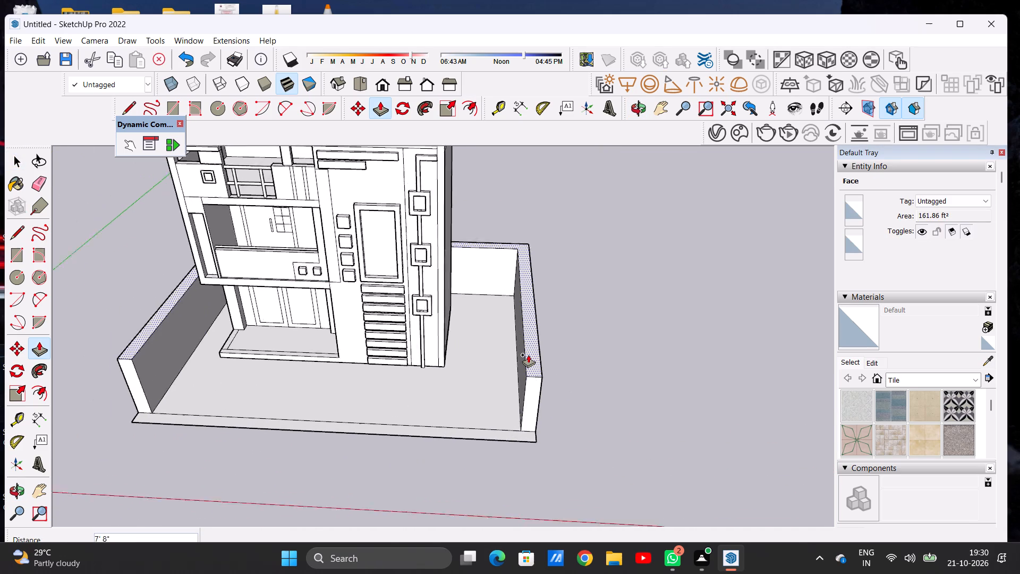
pyautogui.scroll(-3, 528, 354)
pyautogui.moveTo(529, 354); pyautogui.dragTo(529, 267, button='middle')
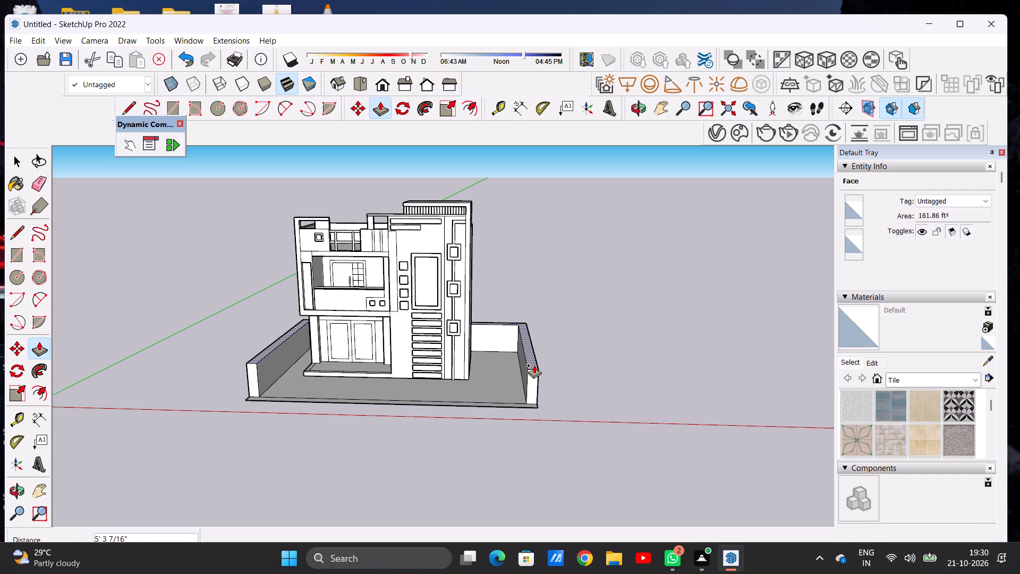
pyautogui.click(533, 358)
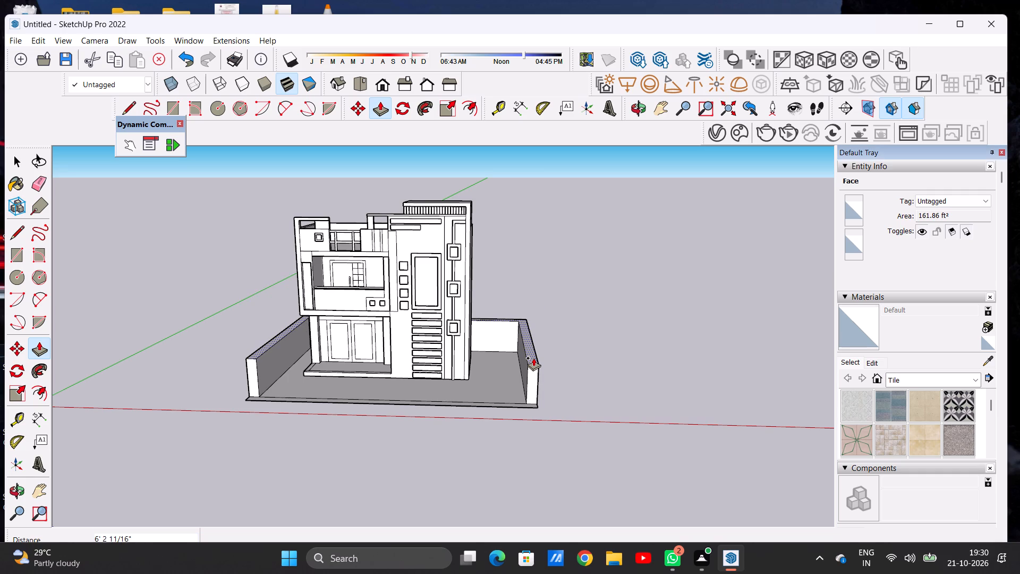
pyautogui.press('space')
# Examine the boundary walls around the house from ground level and from above the front.
pyautogui.scroll(-6, 446, 425)
pyautogui.moveTo(378, 424); pyautogui.dragTo(392, 342, button='middle')
pyautogui.scroll(6, 282, 362)
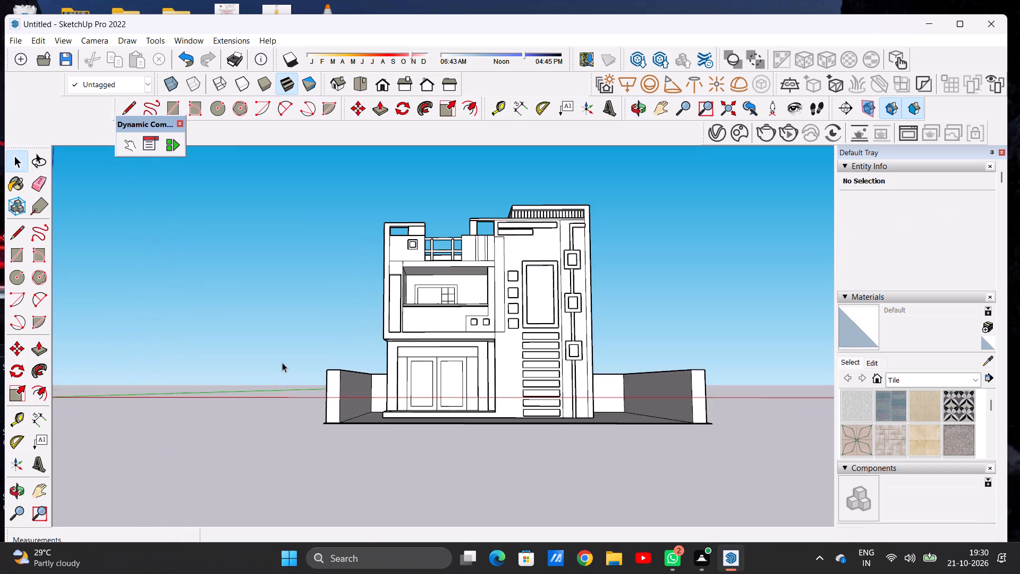
pyautogui.scroll(1, 282, 362)
pyautogui.moveTo(394, 376); pyautogui.dragTo(363, 522, button='middle')
pyautogui.scroll(-2, 315, 423)
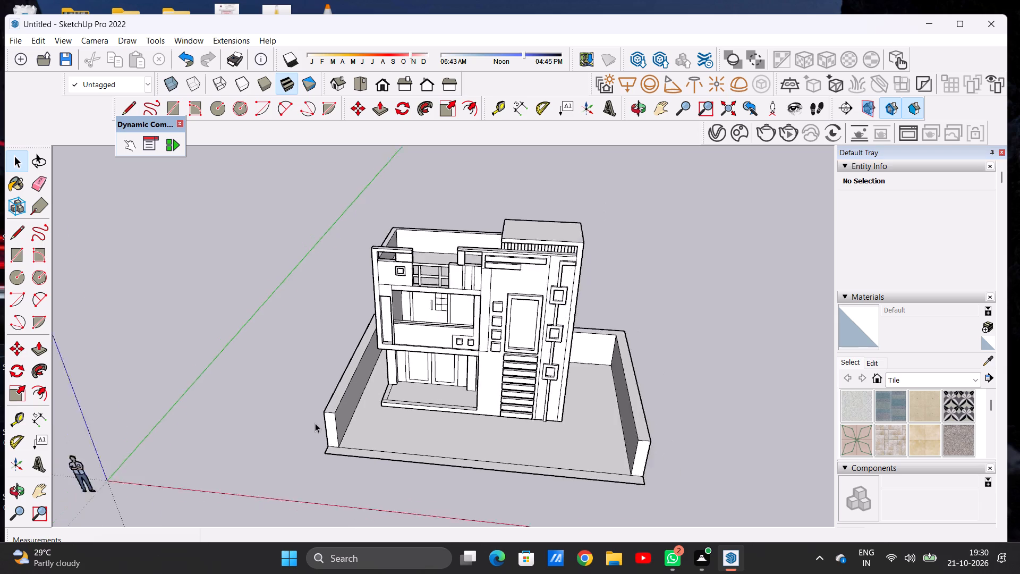
pyautogui.scroll(-3, 315, 423)
pyautogui.scroll(7, 481, 462)
# Draw a line about 1' 7 3/16" long across the front border strip, near the base's right front corner.
pyautogui.moveTo(517, 445); pyautogui.dragTo(550, 465, button='middle')
pyautogui.scroll(-1, 550, 465)
pyautogui.scroll(1, 550, 465)
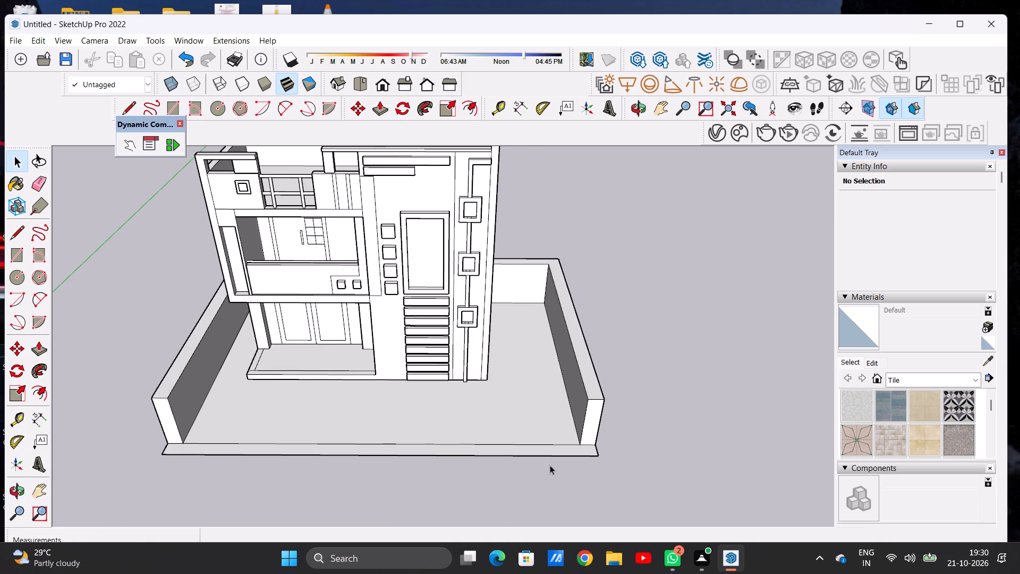
pyautogui.scroll(5, 590, 445)
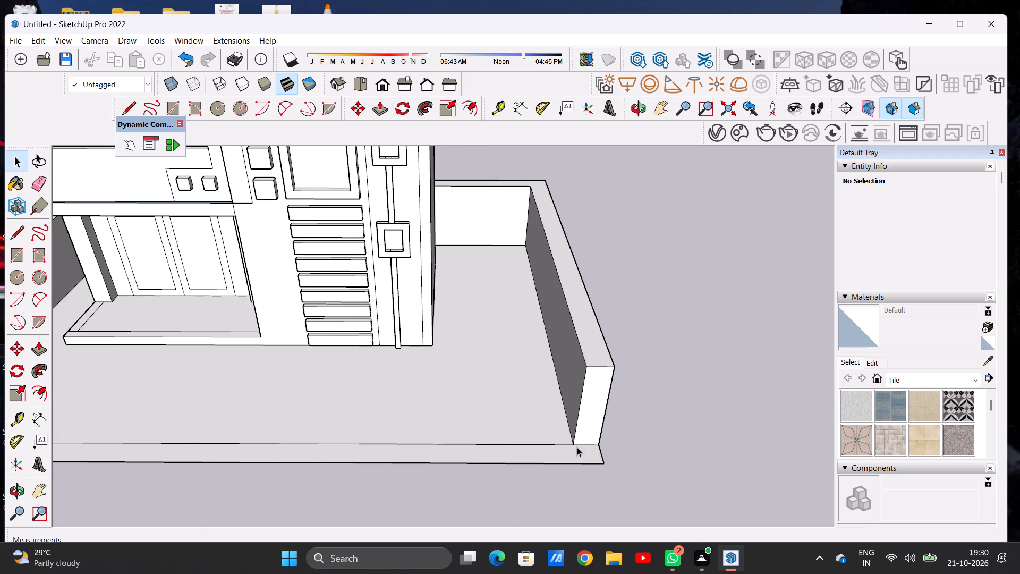
pyautogui.press('l')
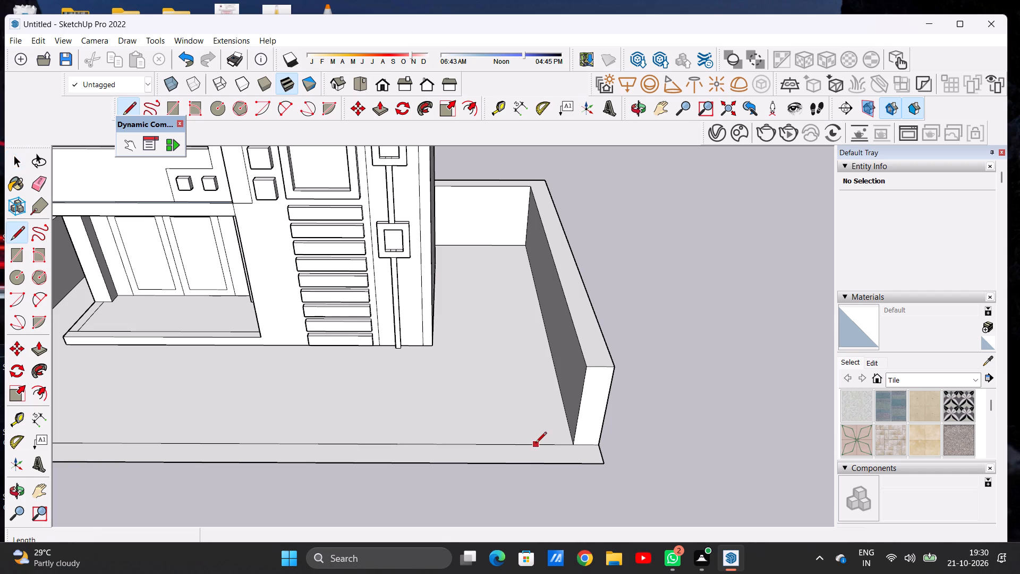
pyautogui.click(538, 444)
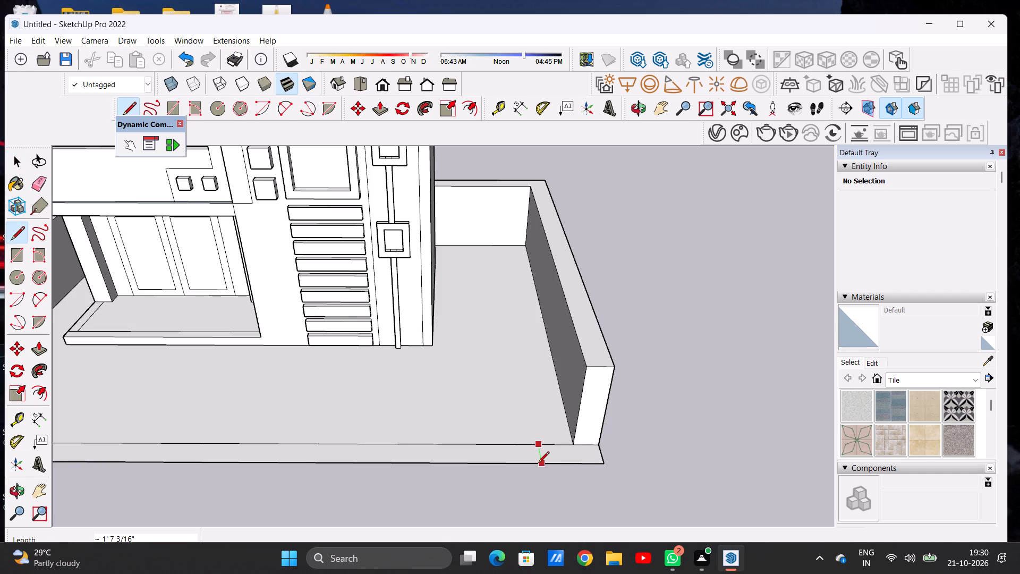
pyautogui.click(538, 463)
pyautogui.press('space')
# Push/Pull the strip segment at the right front corner up to the top of the adjoining side wall.
pyautogui.write('P')
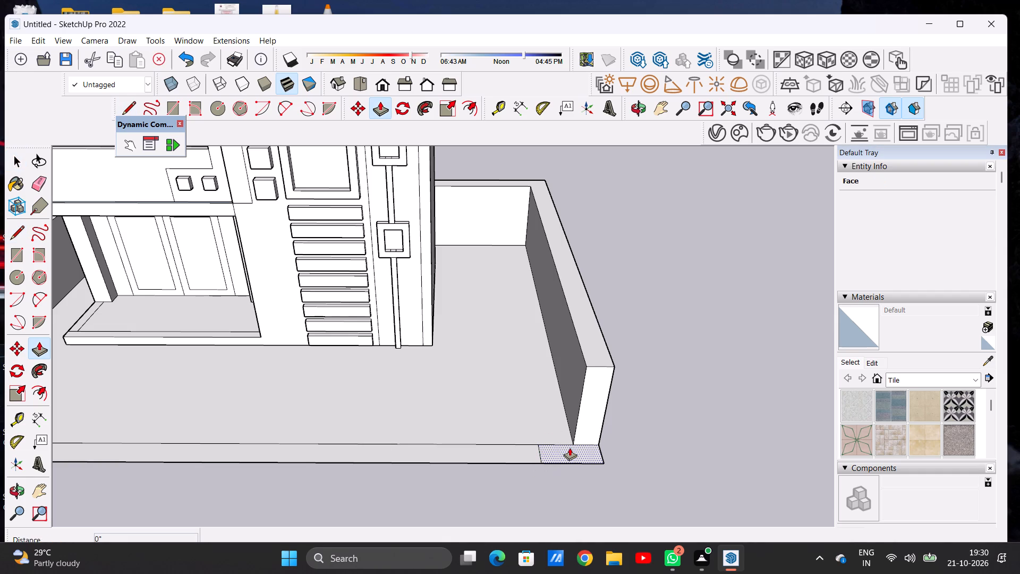
pyautogui.click(569, 448)
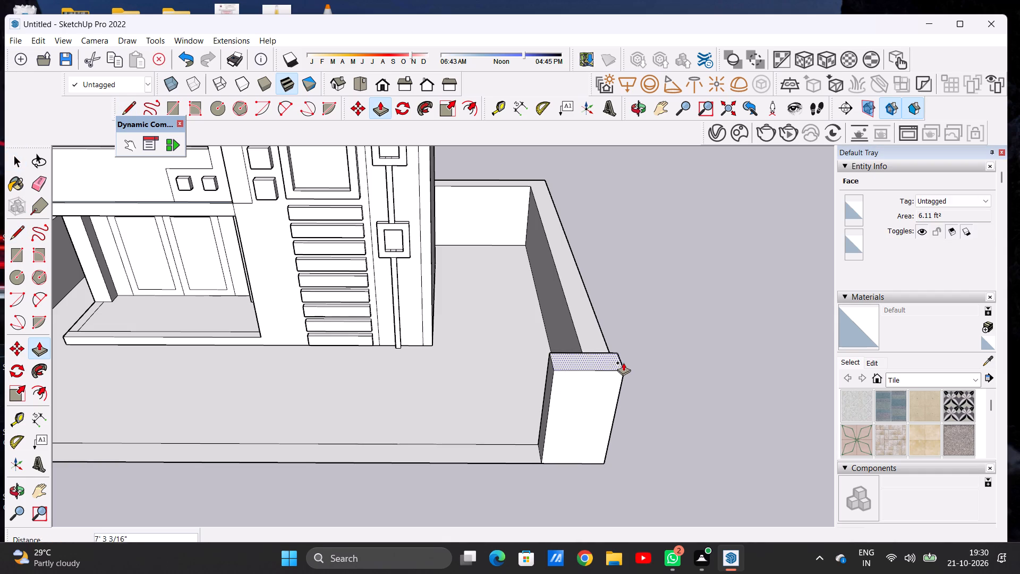
pyautogui.moveTo(634, 372); pyautogui.dragTo(398, 393, button='middle')
pyautogui.scroll(4, 373, 399)
pyautogui.scroll(-1, 373, 402)
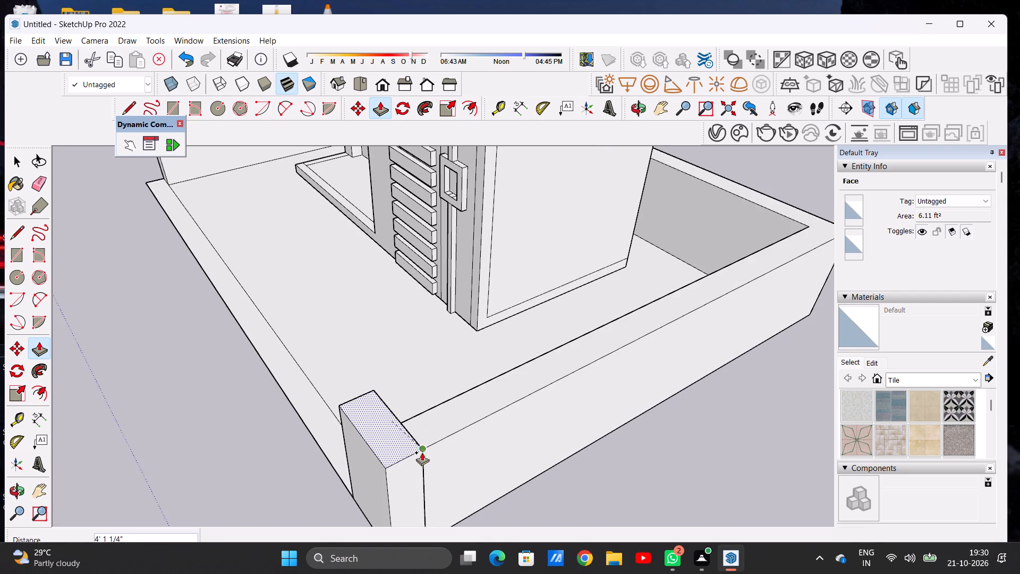
pyautogui.click(423, 446)
pyautogui.press('space')
# Examine the short front wall at the right corner together with the rest of the boundary and the open front.
pyautogui.scroll(-16, 373, 520)
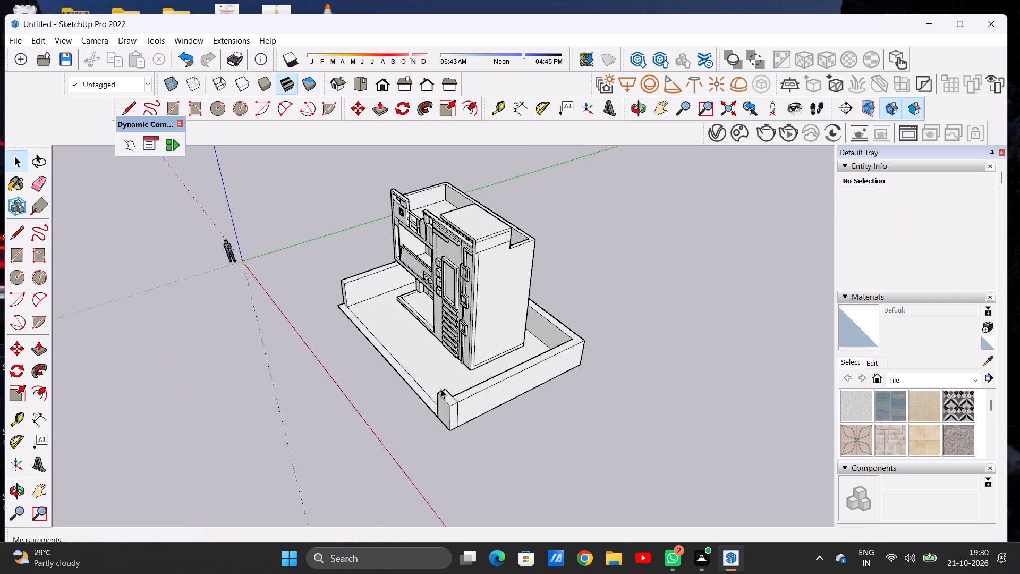
pyautogui.moveTo(435, 395); pyautogui.dragTo(650, 319, button='middle')
pyautogui.scroll(2, 461, 400)
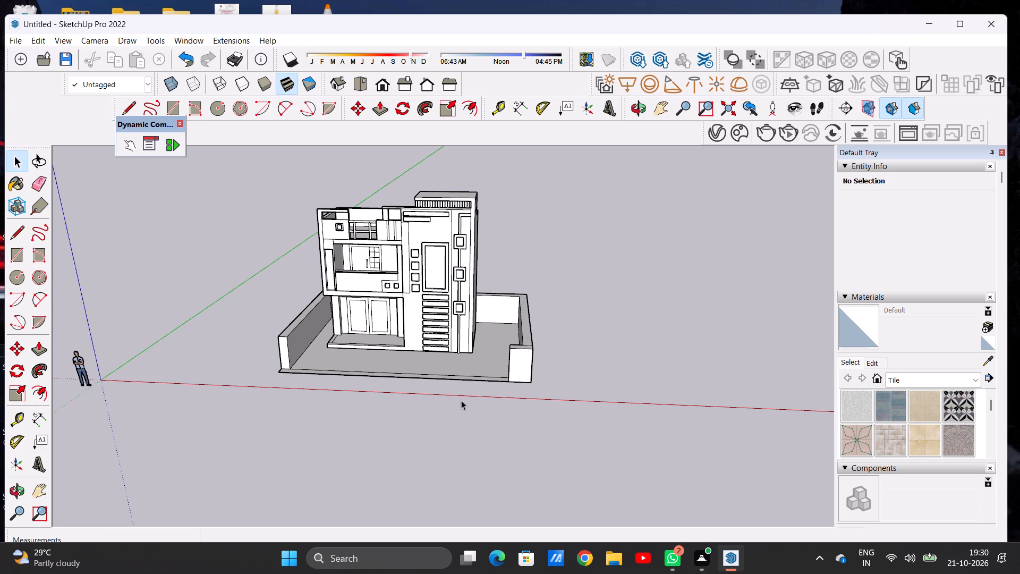
pyautogui.scroll(-8, 461, 400)
pyautogui.scroll(7, 452, 342)
pyautogui.moveTo(452, 383); pyautogui.dragTo(472, 418, button='middle')
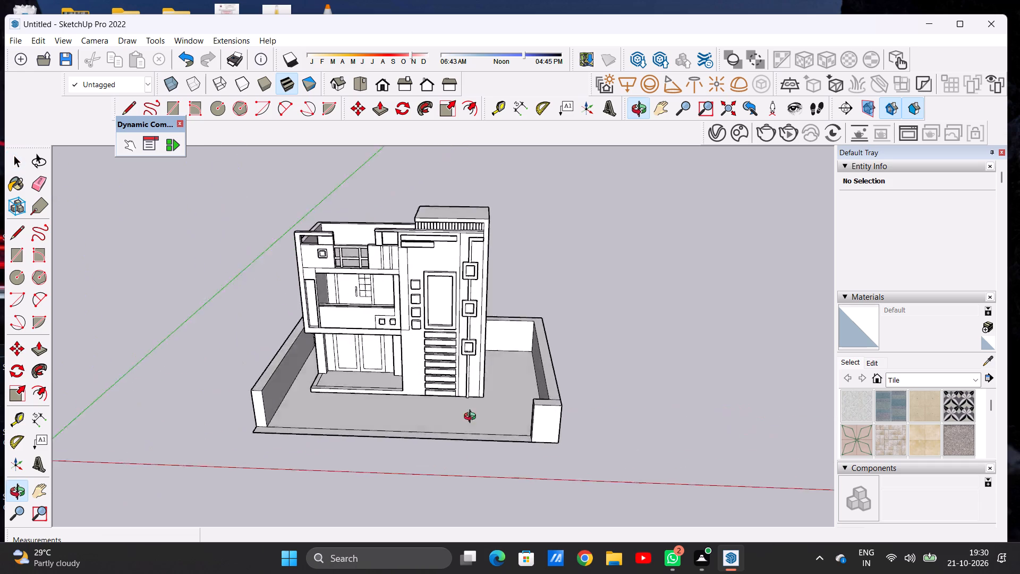
pyautogui.moveTo(472, 418); pyautogui.dragTo(503, 462, button='middle')
pyautogui.scroll(5, 503, 462)
pyautogui.scroll(-4, 499, 455)
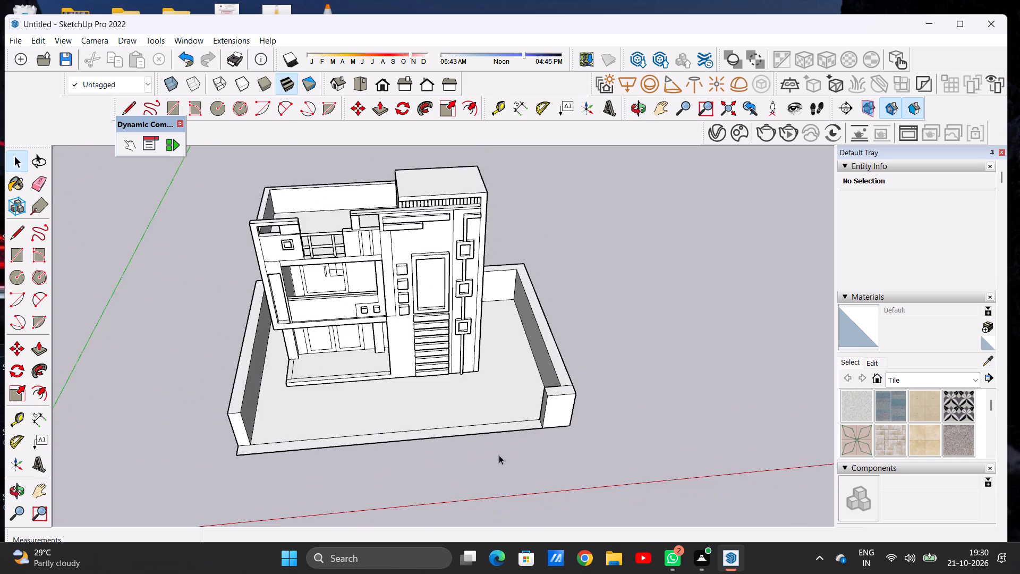
pyautogui.scroll(-1, 499, 455)
pyautogui.moveTo(499, 455); pyautogui.dragTo(469, 417, button='middle')
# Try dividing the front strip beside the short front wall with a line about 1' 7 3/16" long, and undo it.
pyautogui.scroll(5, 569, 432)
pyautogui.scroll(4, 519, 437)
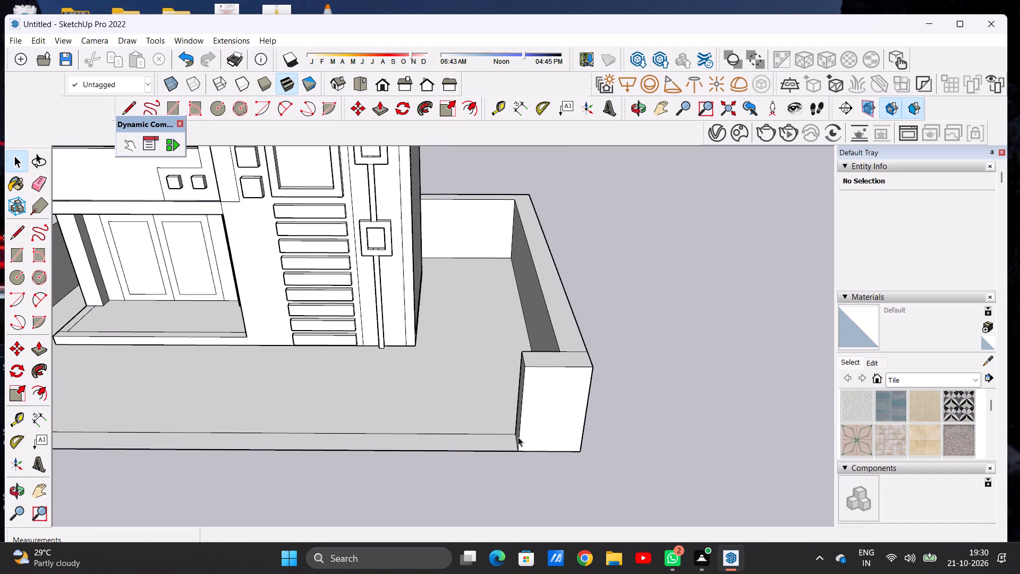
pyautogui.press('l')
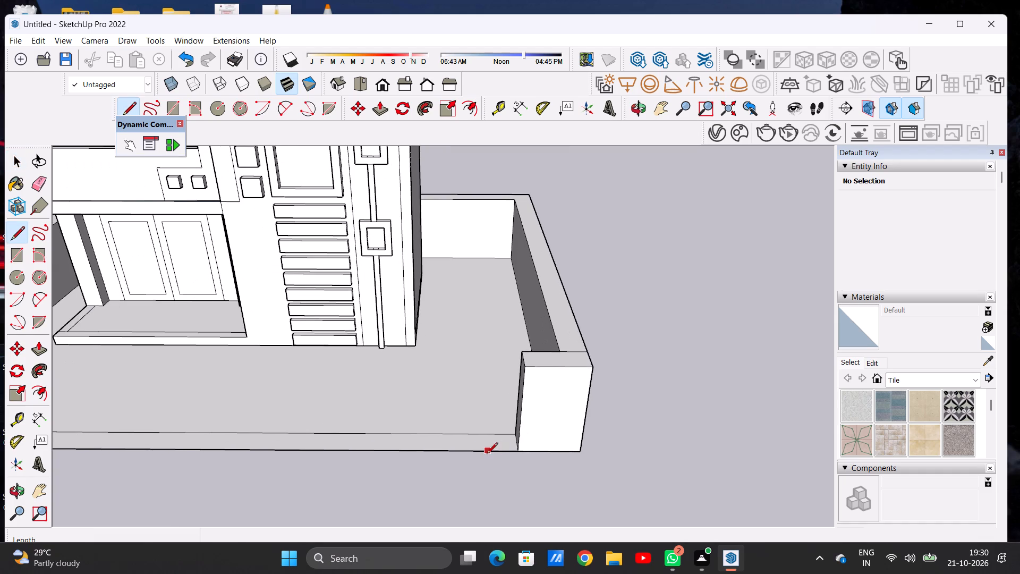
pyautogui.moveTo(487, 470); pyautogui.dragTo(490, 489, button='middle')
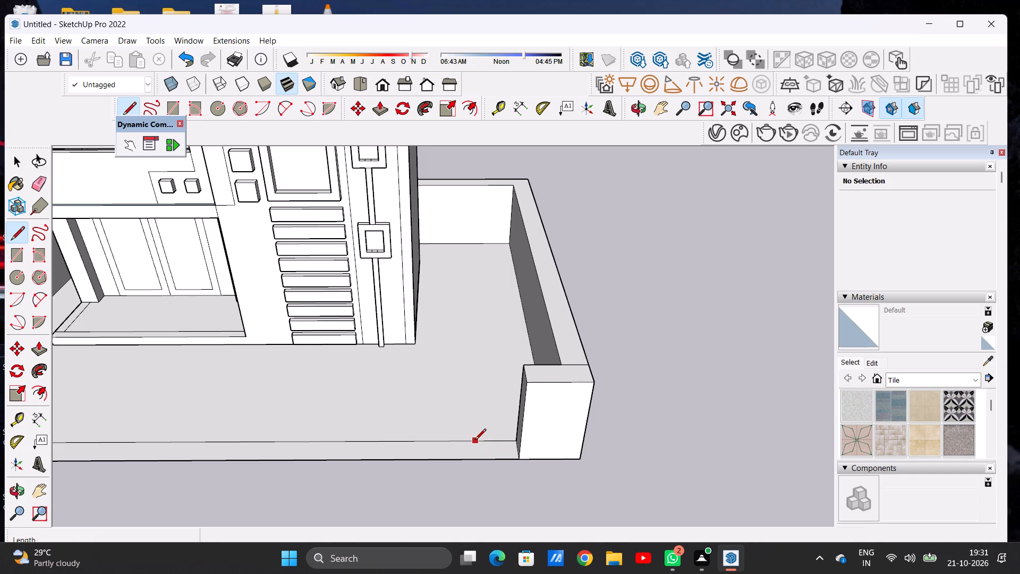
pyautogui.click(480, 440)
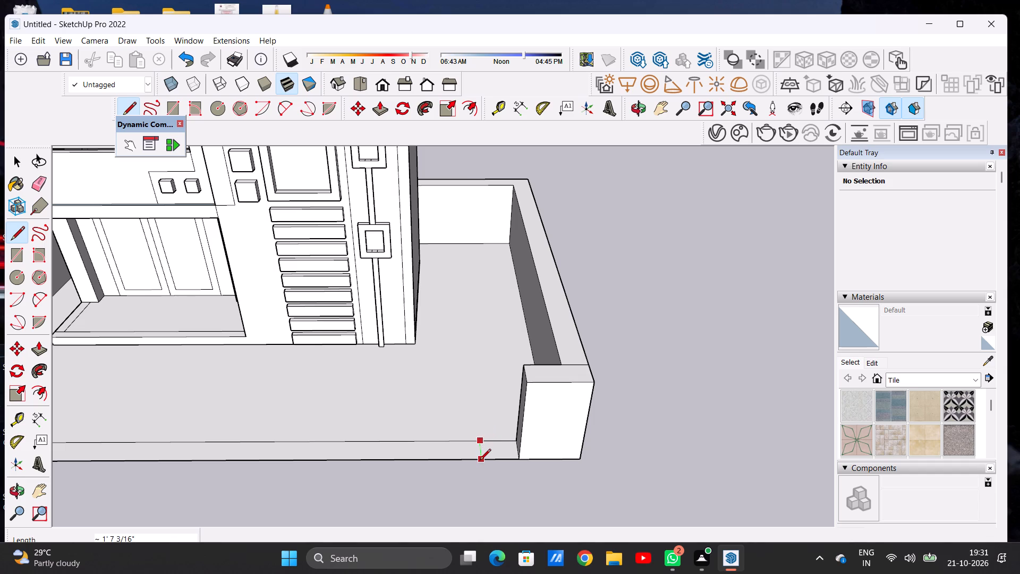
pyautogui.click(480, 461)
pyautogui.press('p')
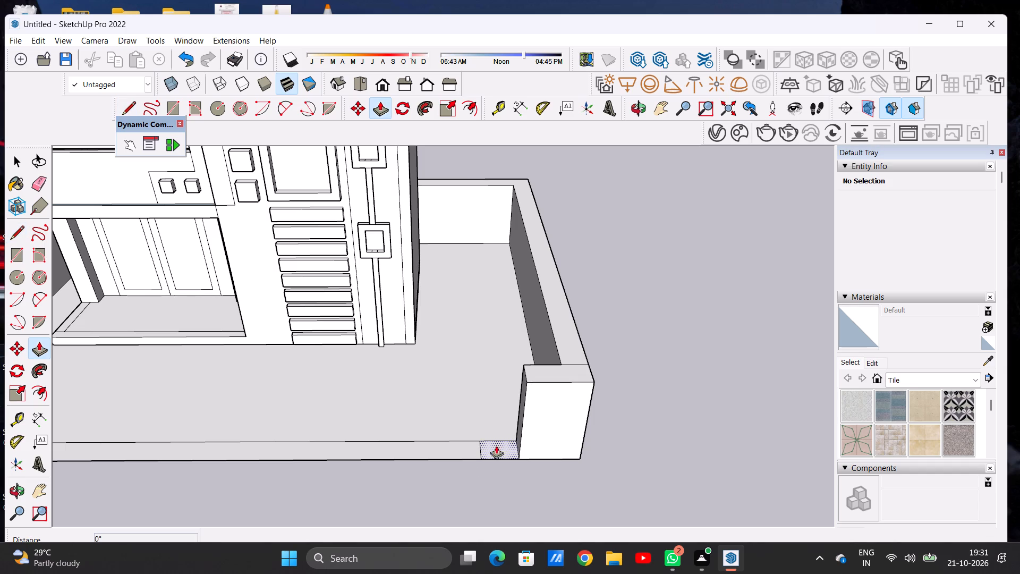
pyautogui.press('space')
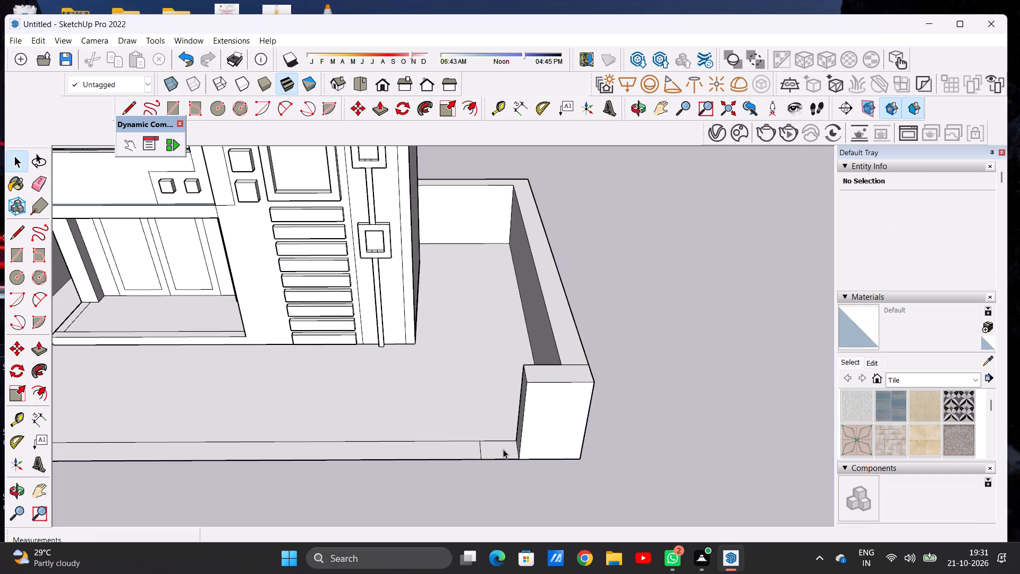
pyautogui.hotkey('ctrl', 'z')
# Push/Pull the short front wall's end face outward along the front strip by about 2' 3 5/8".
pyautogui.moveTo(482, 461); pyautogui.dragTo(584, 413, button='middle')
pyautogui.press('p')
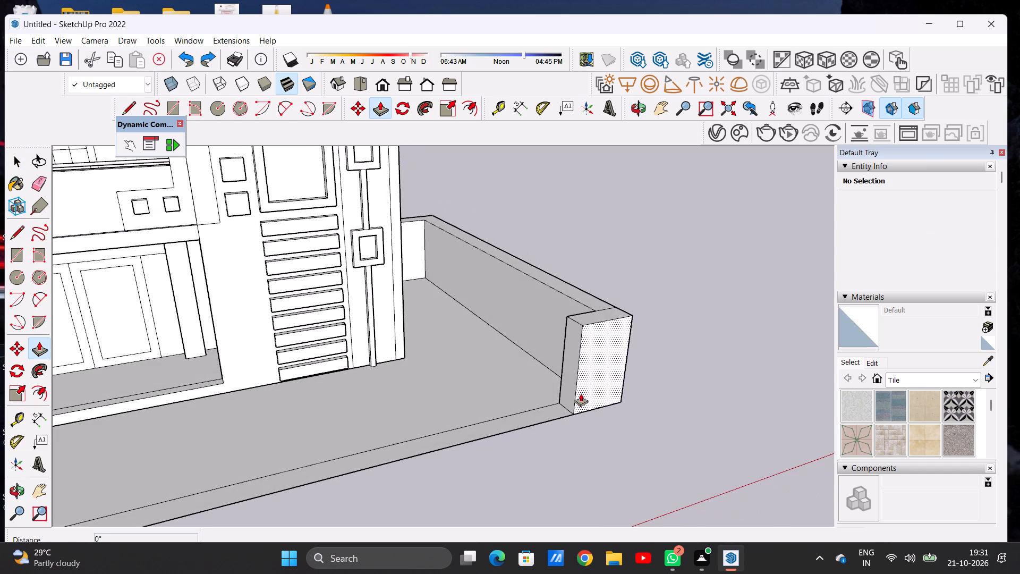
pyautogui.click(573, 362)
pyautogui.click(545, 379)
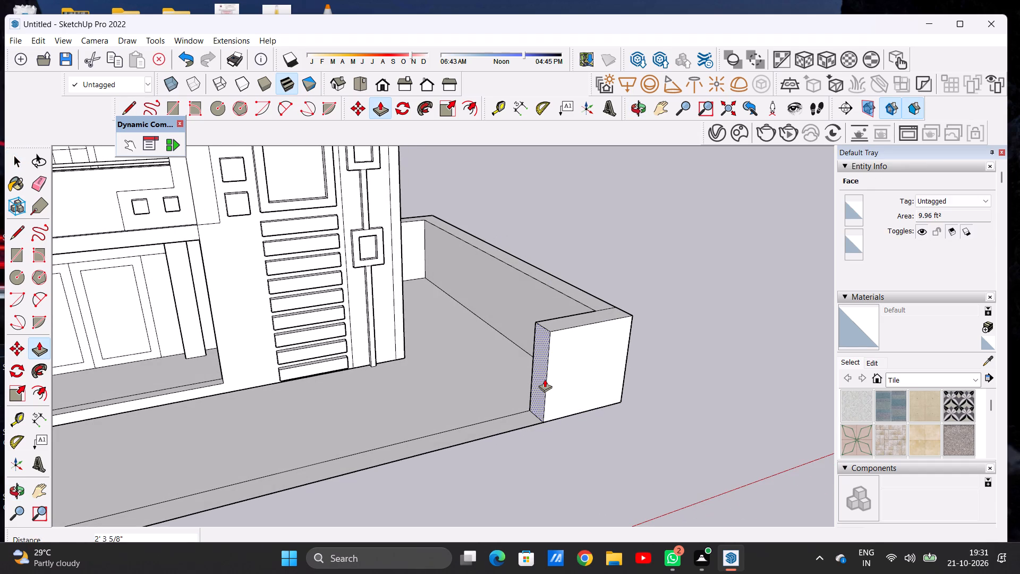
pyautogui.press('space')
# Draw a line across the front border strip a short distance from the extended front wall's end, marking off a pillar base.
pyautogui.scroll(-8, 545, 385)
pyautogui.moveTo(548, 411); pyautogui.dragTo(471, 428, button='middle')
pyautogui.scroll(4, 559, 408)
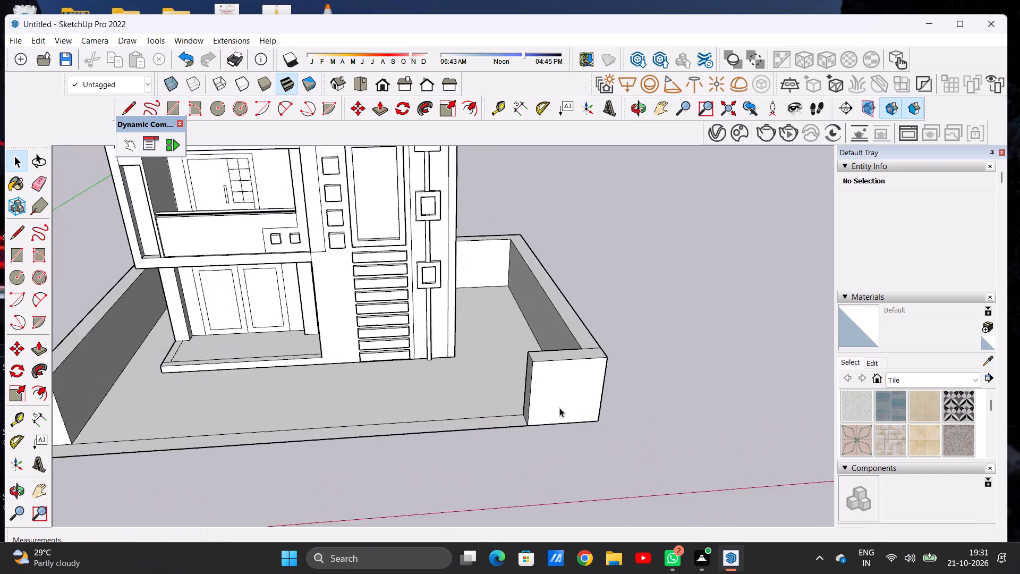
pyautogui.scroll(1, 559, 408)
pyautogui.moveTo(504, 449); pyautogui.dragTo(492, 489, button='middle')
pyautogui.scroll(3, 492, 489)
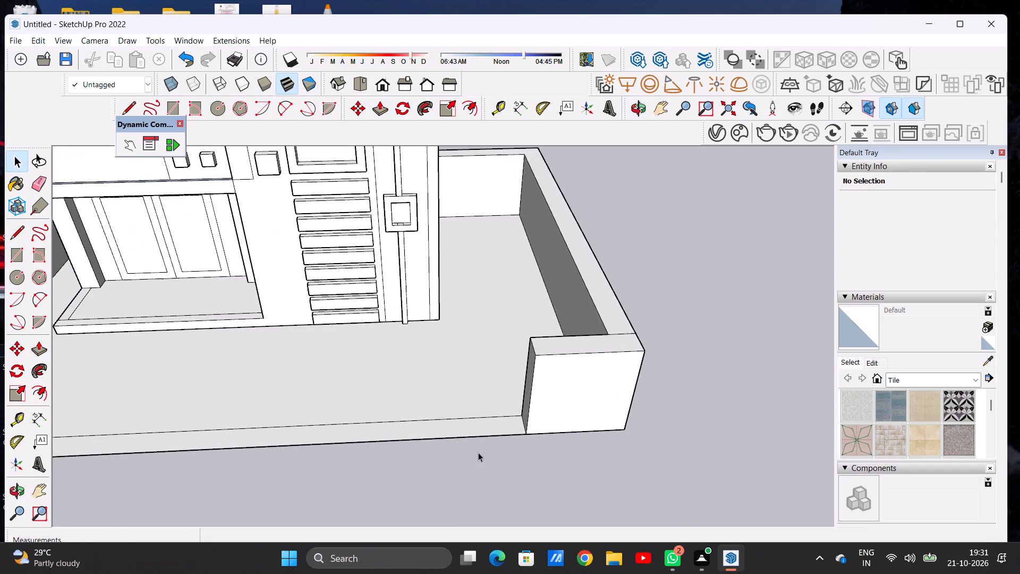
pyautogui.press('l')
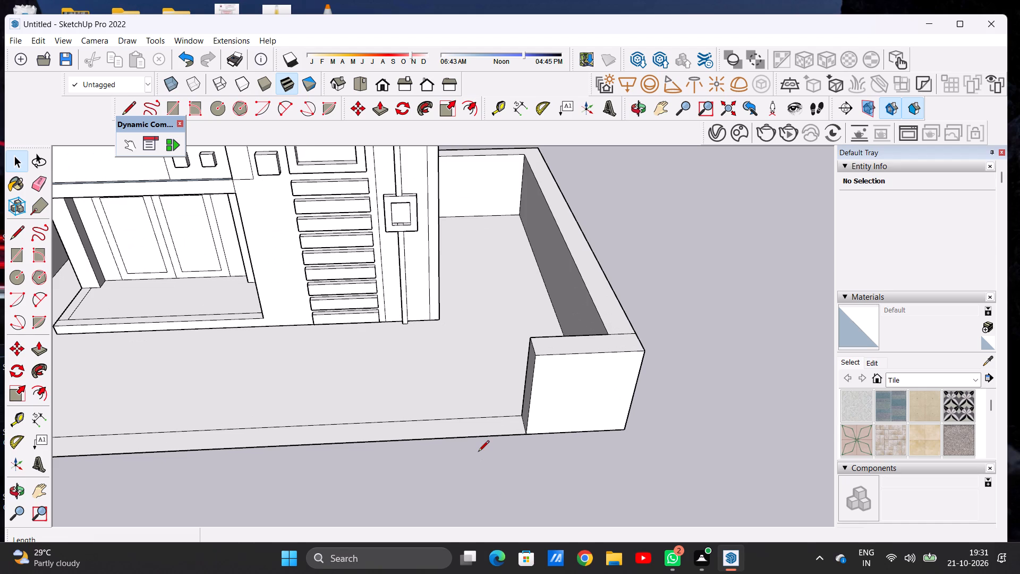
pyautogui.click(482, 416)
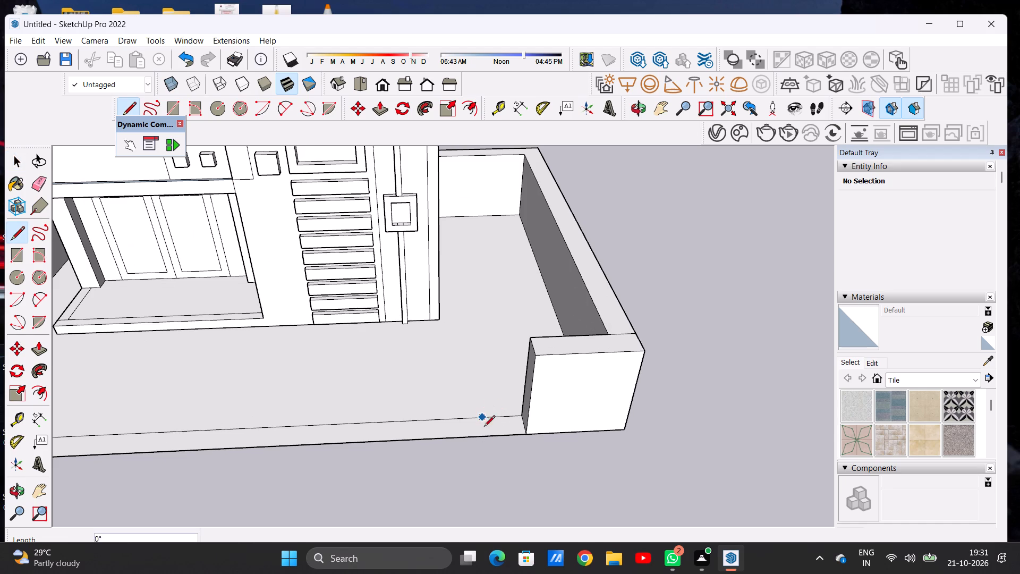
pyautogui.click(487, 438)
# Push/Pull the marked-off strip piece up about 6' 2 11/16", level with the adjoining front wall's top.
pyautogui.press('p')
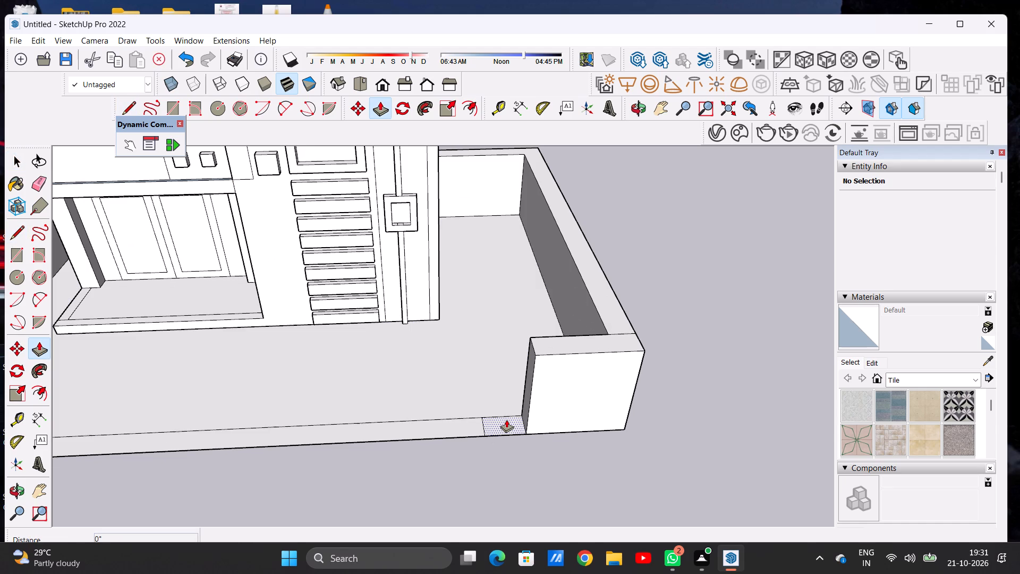
pyautogui.click(506, 419)
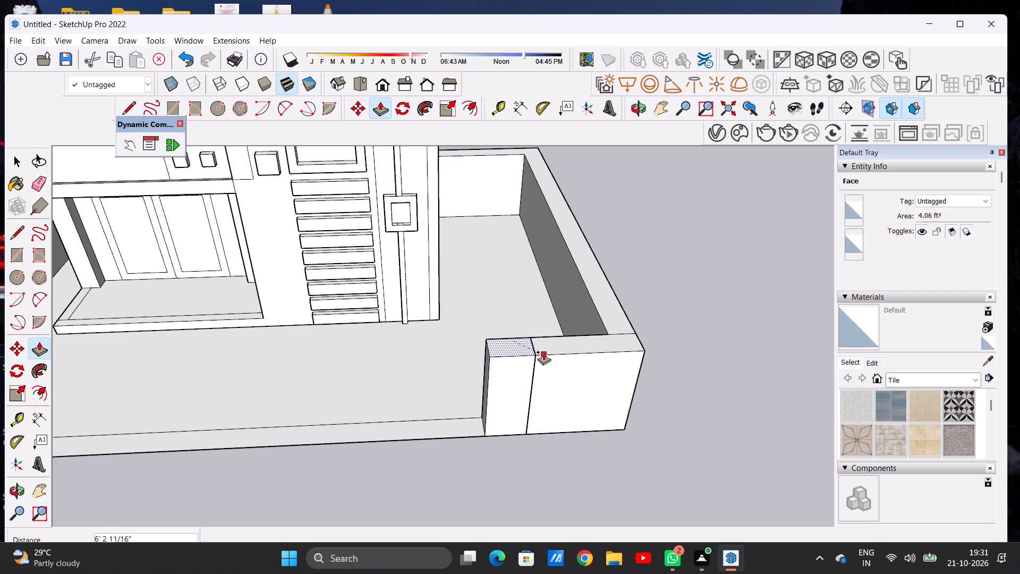
pyautogui.click(543, 352)
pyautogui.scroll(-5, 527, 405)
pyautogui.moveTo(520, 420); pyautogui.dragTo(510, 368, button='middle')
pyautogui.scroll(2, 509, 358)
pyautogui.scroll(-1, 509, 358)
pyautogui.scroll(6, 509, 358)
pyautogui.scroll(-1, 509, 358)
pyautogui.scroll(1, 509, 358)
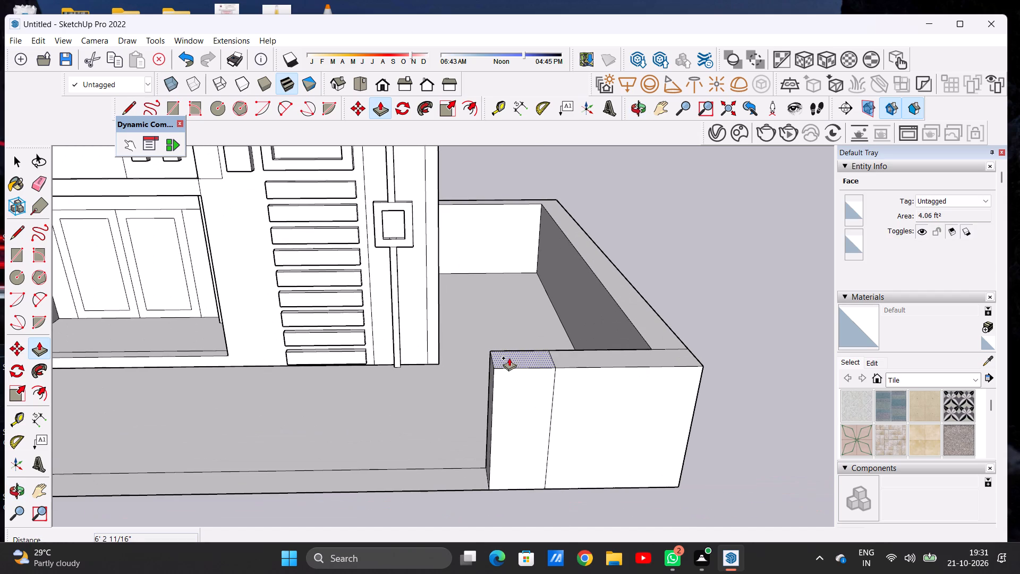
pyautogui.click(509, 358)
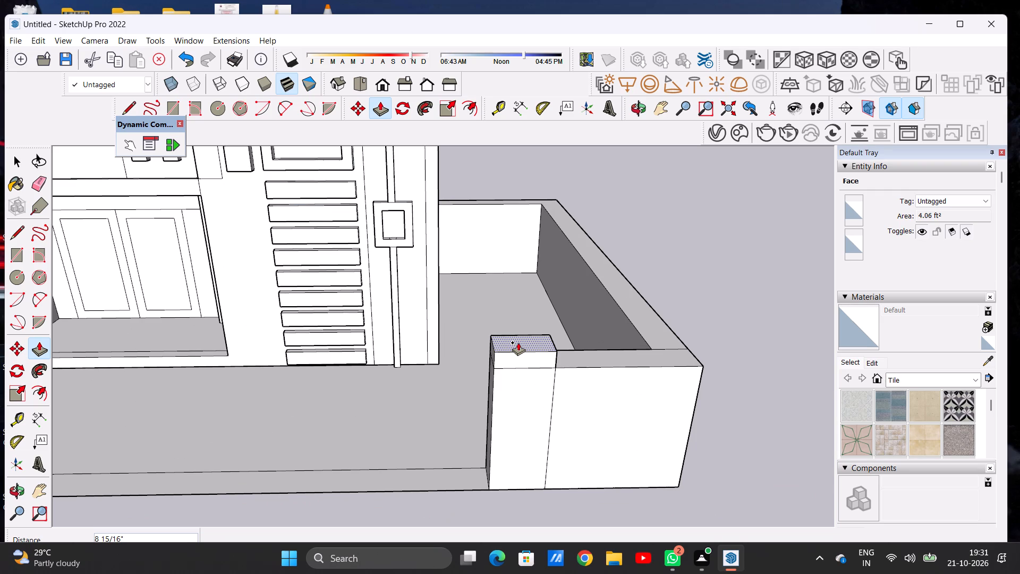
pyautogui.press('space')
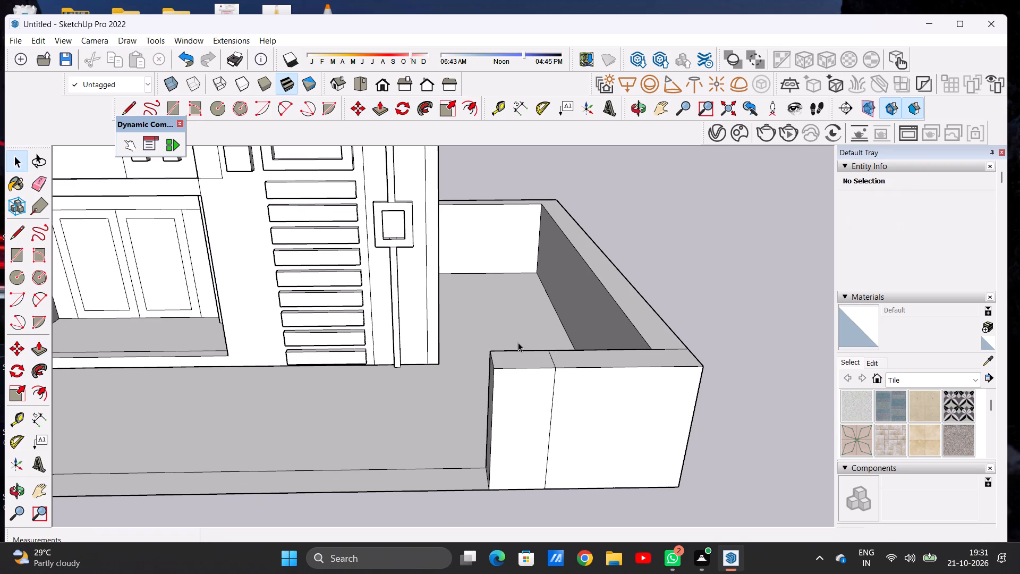
# Push/Pull the pillar's top face up about 1' 15/16" above the adjoining short front wall.
pyautogui.press('p')
pyautogui.click(524, 353)
pyautogui.click(532, 331)
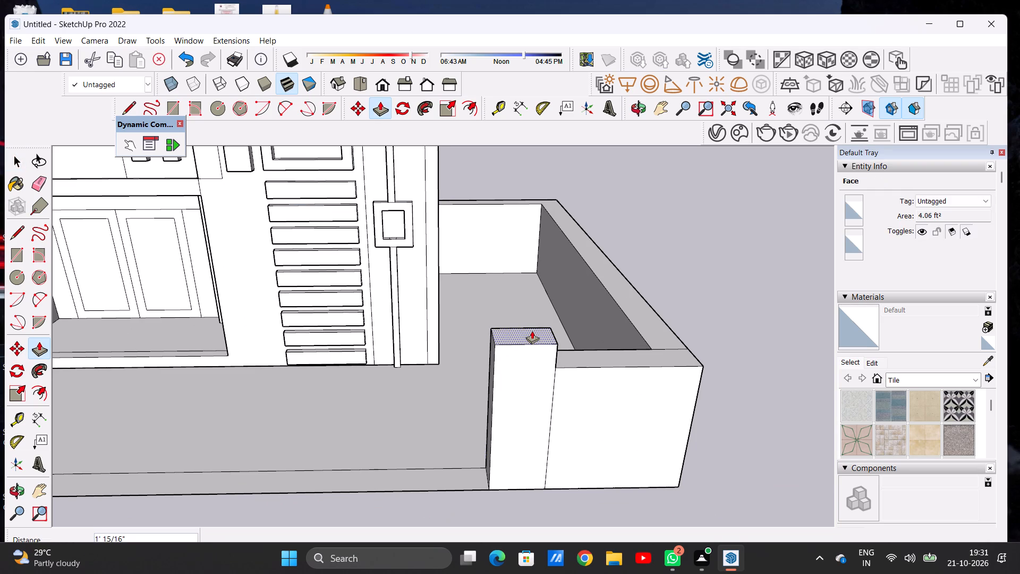
pyautogui.press('space')
# Push/Pull the pillar's top face up again by a small amount, adding a thin cap layer.
pyautogui.scroll(-2, 532, 400)
pyautogui.moveTo(539, 448); pyautogui.dragTo(518, 380, button='middle')
pyautogui.scroll(-1, 504, 284)
pyautogui.scroll(5, 504, 284)
pyautogui.moveTo(504, 306); pyautogui.dragTo(509, 362, button='middle')
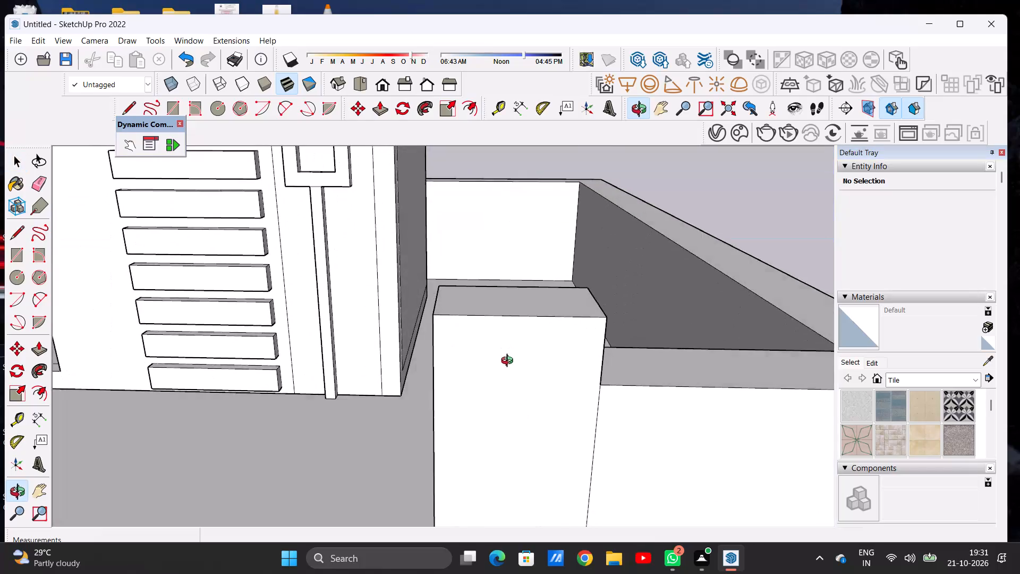
pyautogui.moveTo(509, 362); pyautogui.dragTo(519, 391, button='middle')
pyautogui.press('p')
pyautogui.scroll(3, 523, 308)
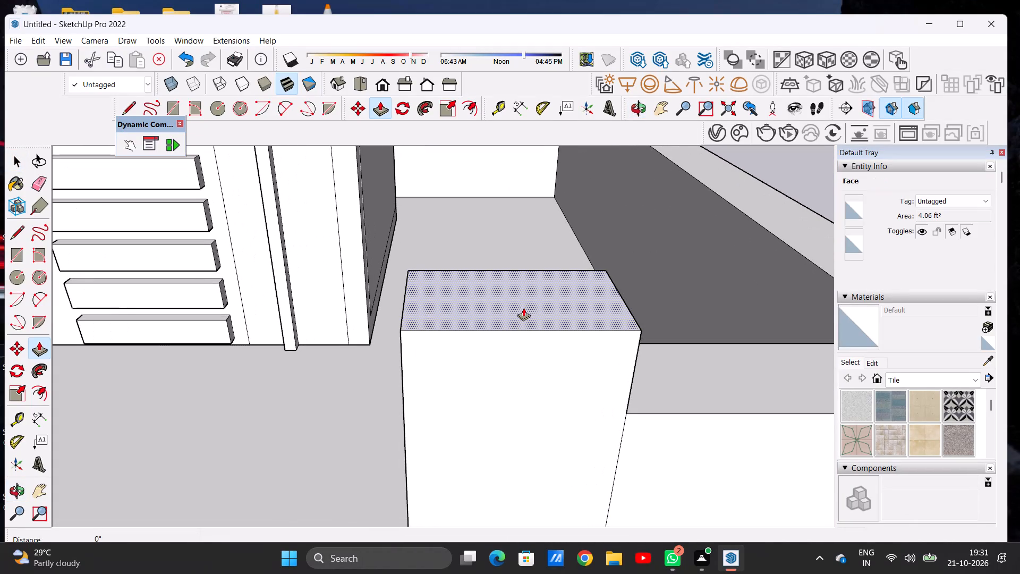
pyautogui.click(523, 308)
pyautogui.click(525, 288)
pyautogui.press('space')
# Examine the capped pillar, the open front strip and the boundary walls from several distances and angles.
pyautogui.scroll(-5, 473, 385)
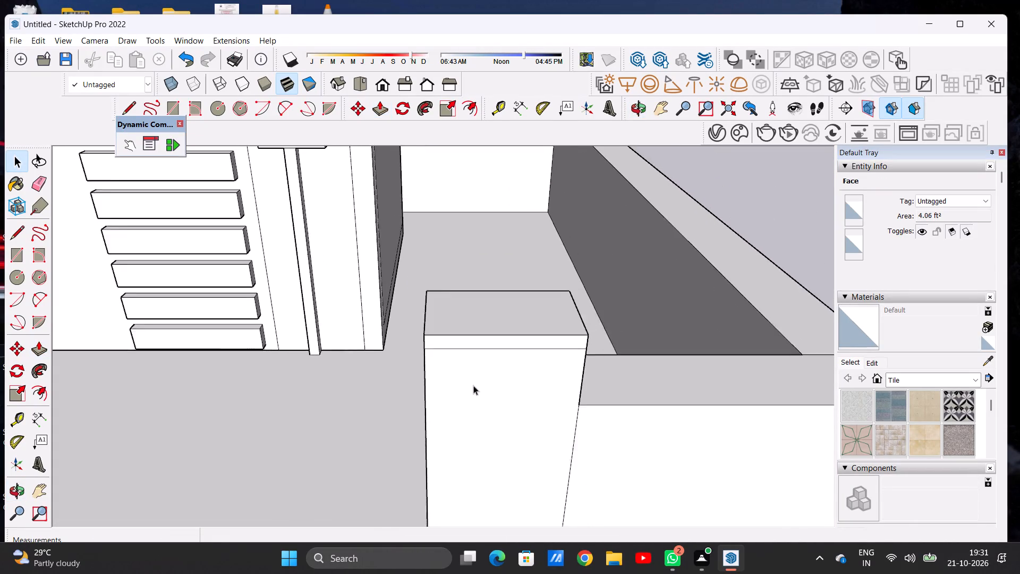
pyautogui.scroll(-17, 473, 385)
pyautogui.moveTo(502, 425); pyautogui.dragTo(507, 385, button='middle')
pyautogui.scroll(-1, 507, 385)
pyautogui.scroll(1, 507, 385)
pyautogui.scroll(-11, 507, 385)
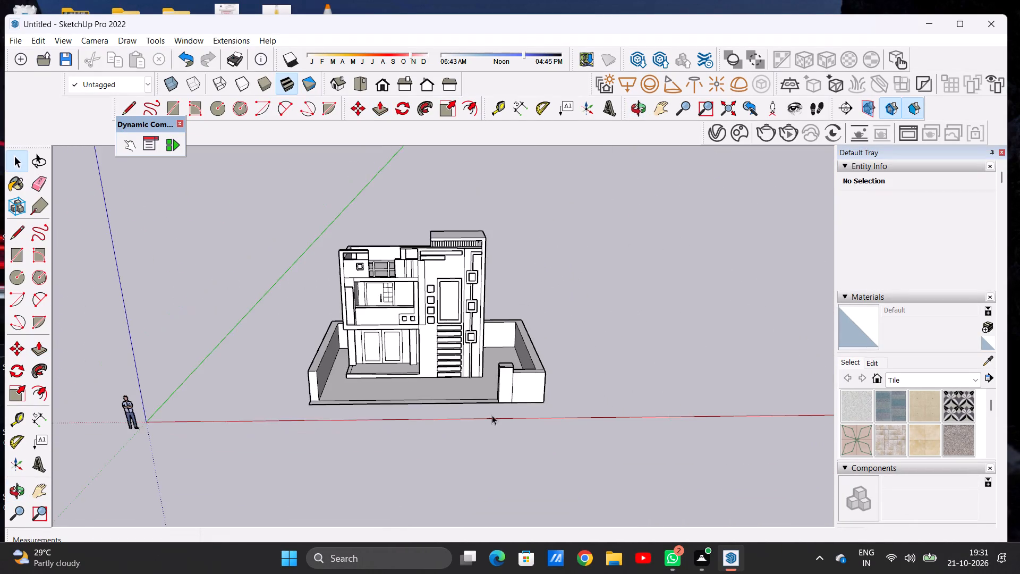
pyautogui.moveTo(494, 413); pyautogui.dragTo(489, 366, button='middle')
pyautogui.scroll(7, 472, 395)
pyautogui.moveTo(445, 444); pyautogui.dragTo(449, 488, button='middle')
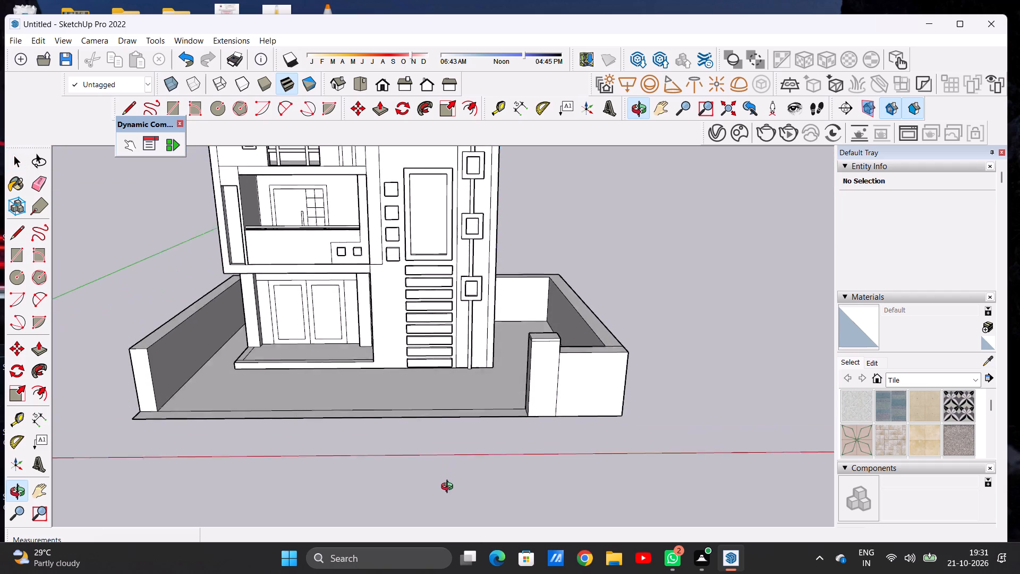
pyautogui.moveTo(449, 488); pyautogui.dragTo(449, 497, button='middle')
pyautogui.scroll(7, 411, 457)
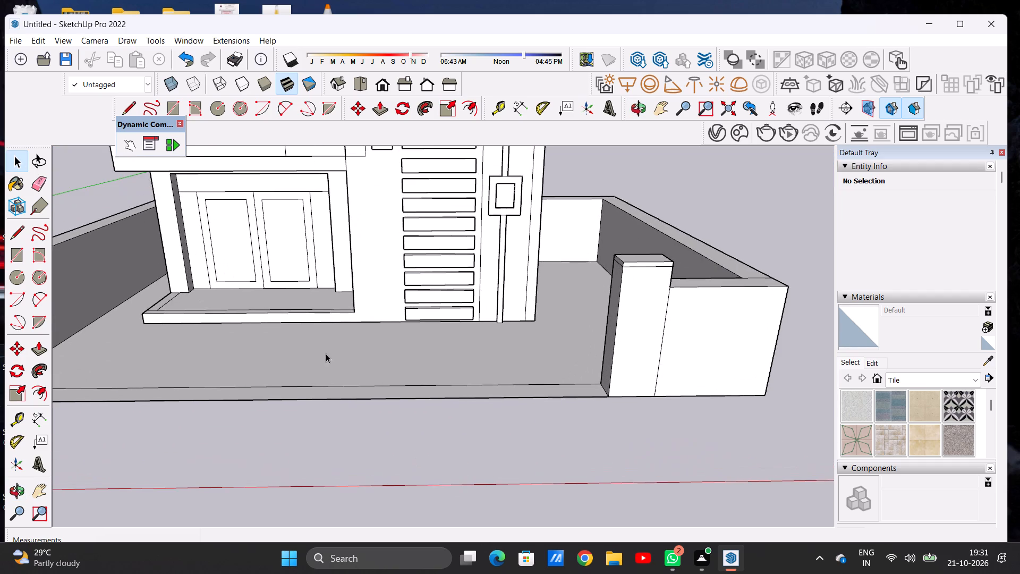
pyautogui.scroll(7, 318, 348)
pyautogui.moveTo(382, 387); pyautogui.dragTo(393, 411, button='middle')
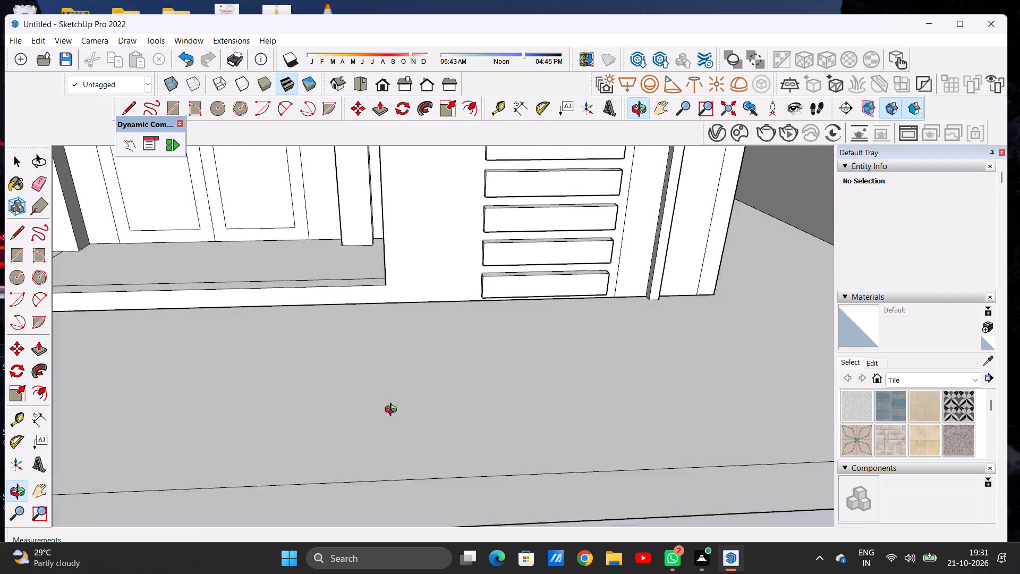
pyautogui.moveTo(393, 411); pyautogui.dragTo(393, 415, button='middle')
pyautogui.scroll(-8, 398, 404)
pyautogui.scroll(1, 441, 390)
pyautogui.scroll(-10, 441, 390)
pyautogui.moveTo(526, 428); pyautogui.dragTo(521, 370, button='middle')
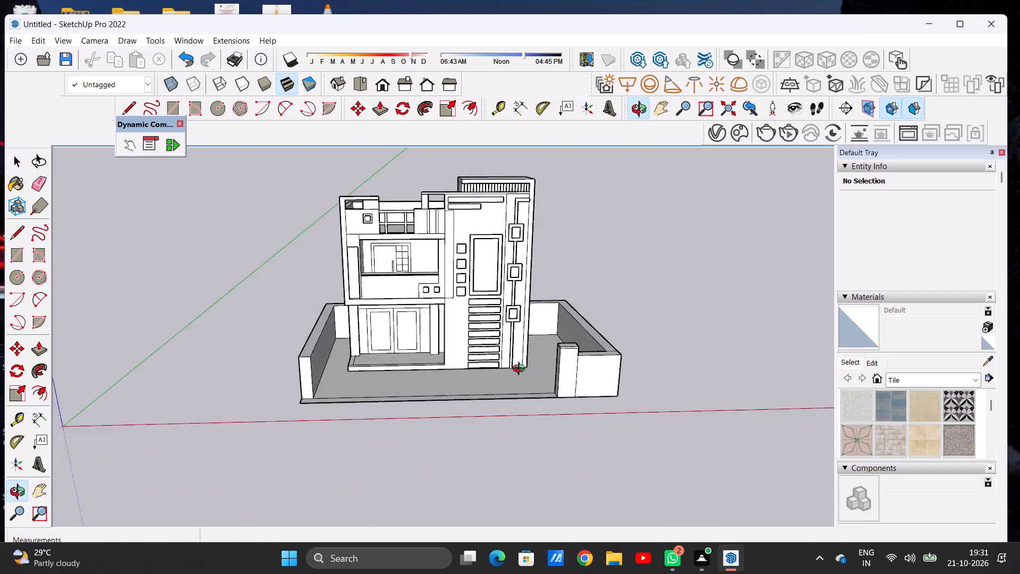
pyautogui.moveTo(521, 370); pyautogui.dragTo(515, 345, button='middle')
pyautogui.scroll(-1, 514, 369)
pyautogui.scroll(5, 514, 370)
pyautogui.scroll(-6, 345, 330)
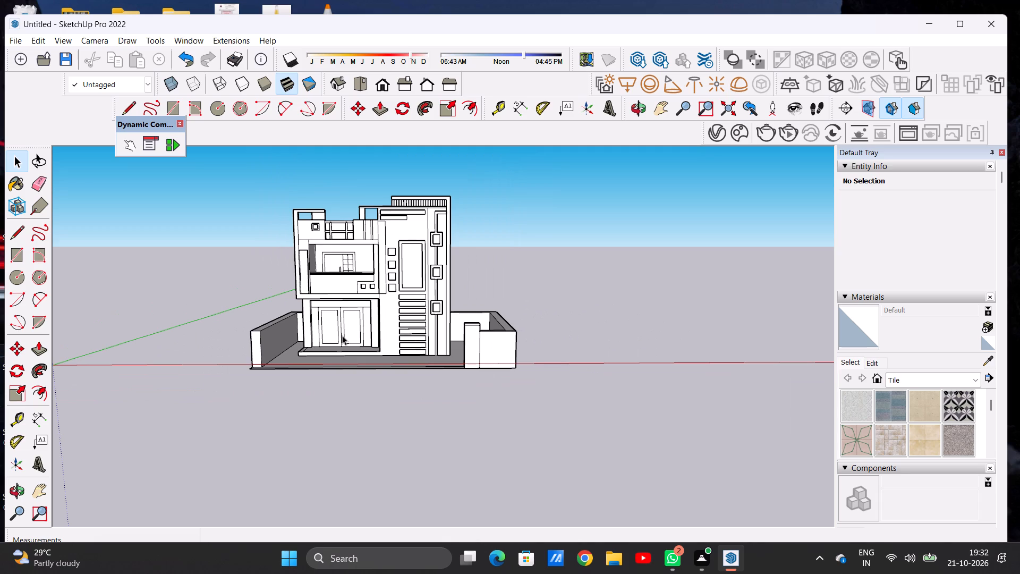
pyautogui.scroll(1, 342, 335)
pyautogui.scroll(-2, 367, 369)
pyautogui.moveTo(316, 359); pyautogui.dragTo(316, 498, button='middle')
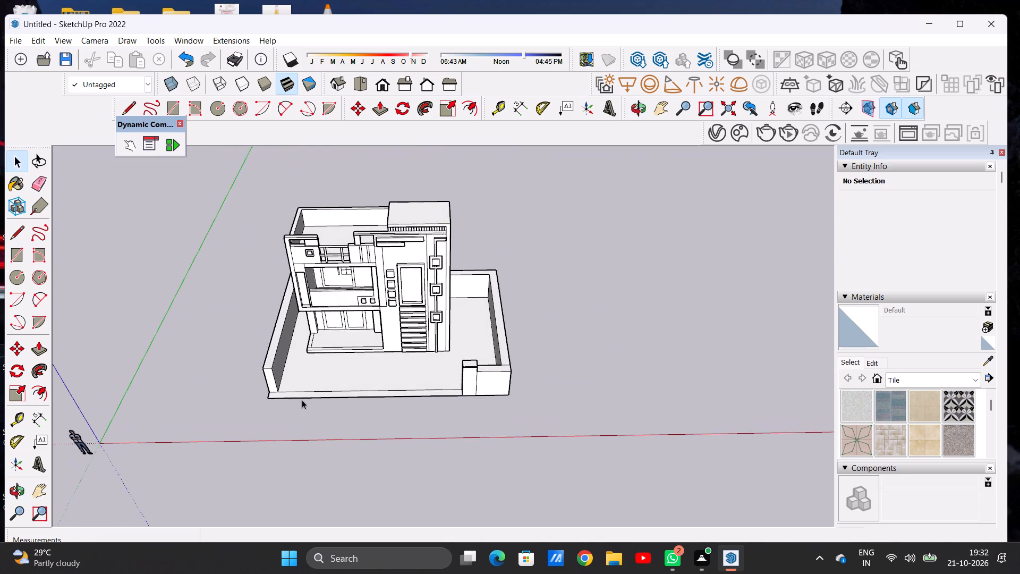
# Draw a line across the front border strip near the middle of the plot's open front.
pyautogui.scroll(6, 301, 389)
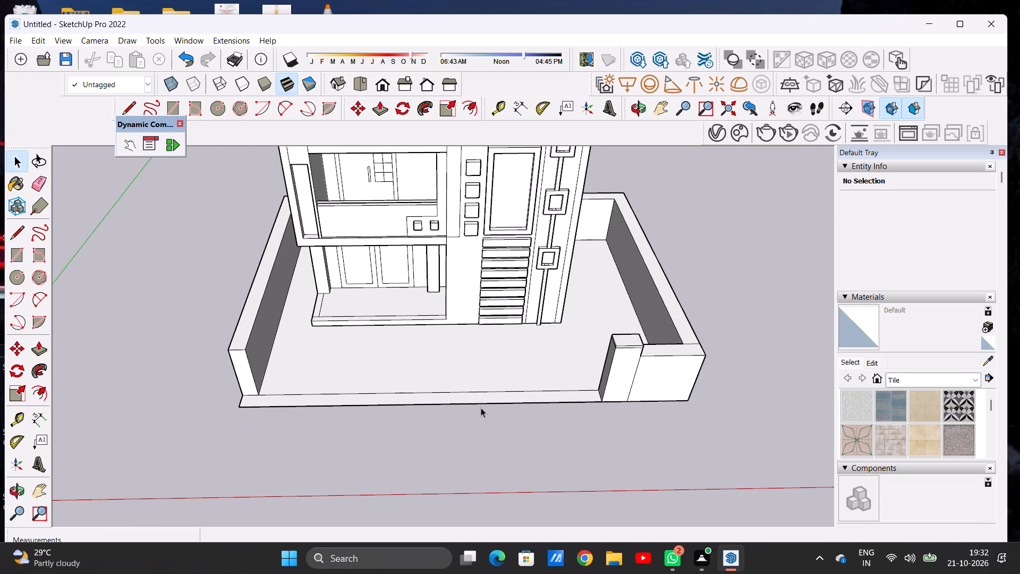
pyautogui.moveTo(474, 408); pyautogui.dragTo(456, 442, button='middle')
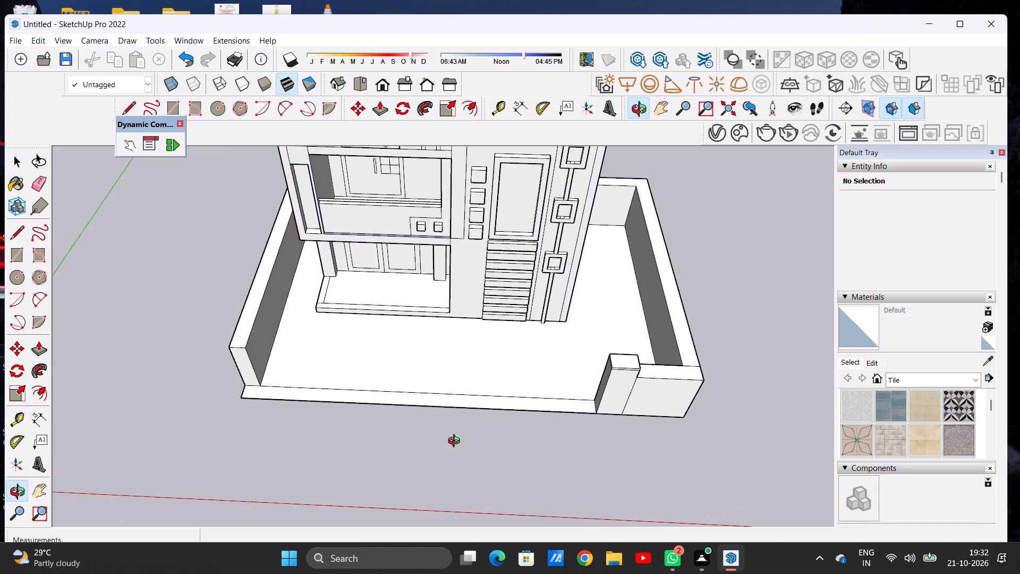
pyautogui.moveTo(456, 442); pyautogui.dragTo(465, 460, button='middle')
pyautogui.scroll(1, 471, 407)
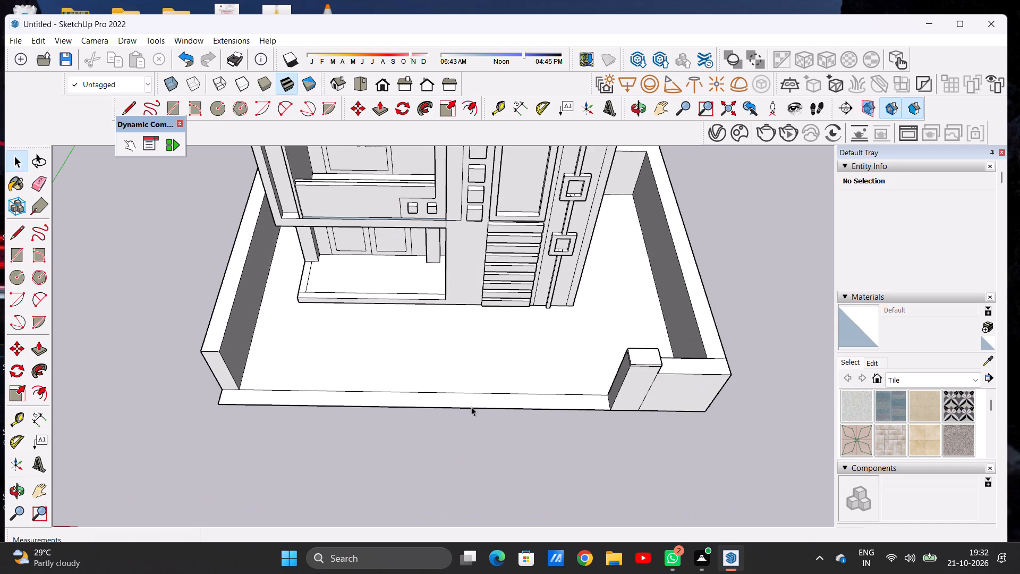
pyautogui.press('l')
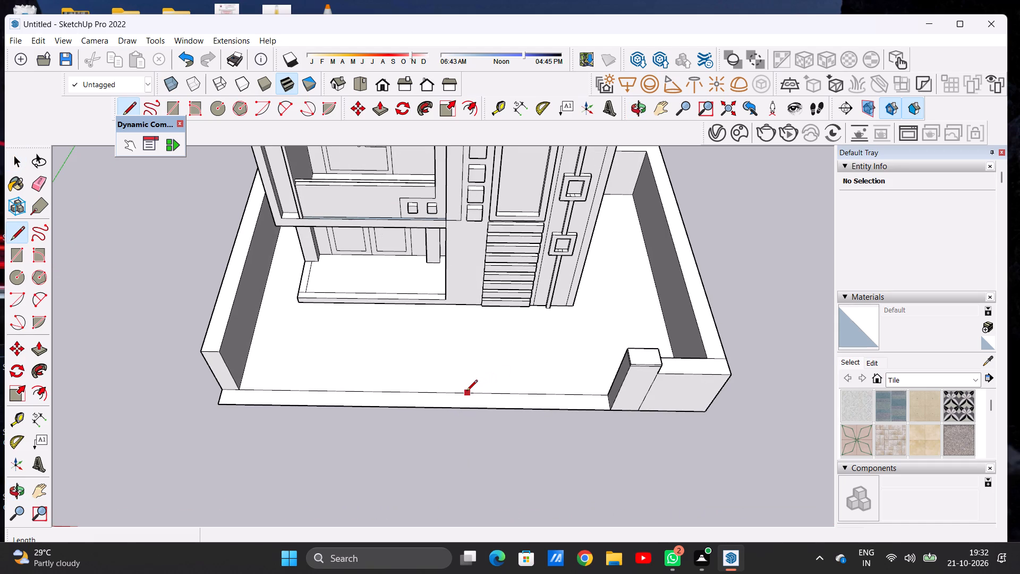
pyautogui.click(466, 392)
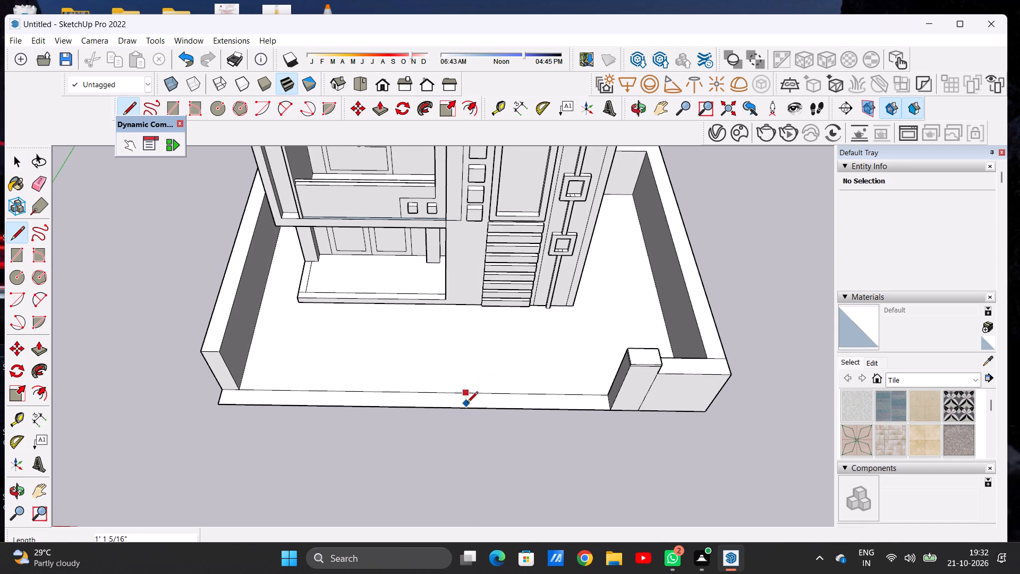
pyautogui.click(464, 412)
pyautogui.press('space')
# Erase the short stub of the dividing line that overshoots the front strip's outer edge.
pyautogui.scroll(16, 464, 412)
pyautogui.press('e')
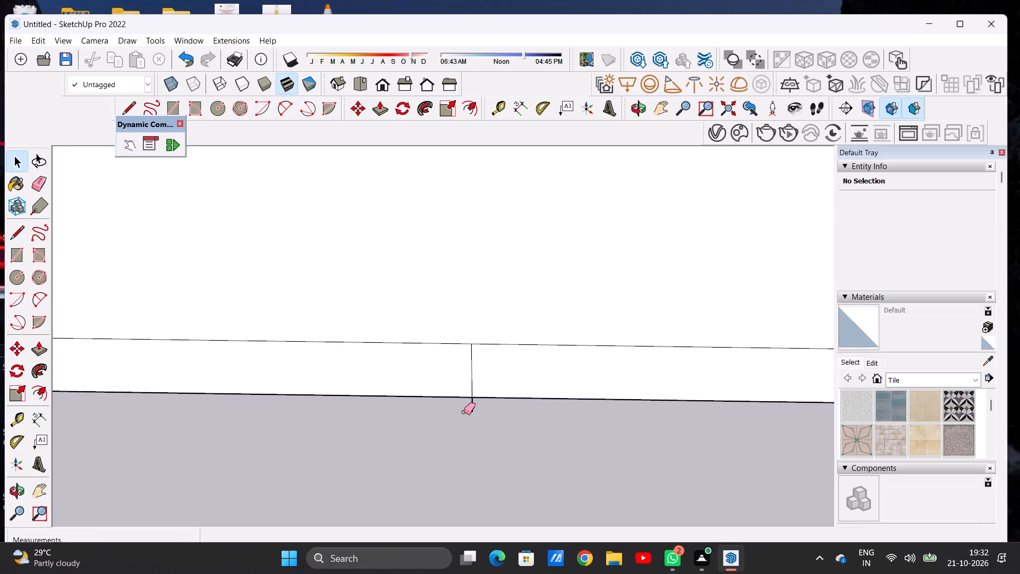
pyautogui.scroll(7, 464, 412)
pyautogui.moveTo(488, 393); pyautogui.dragTo(467, 411)
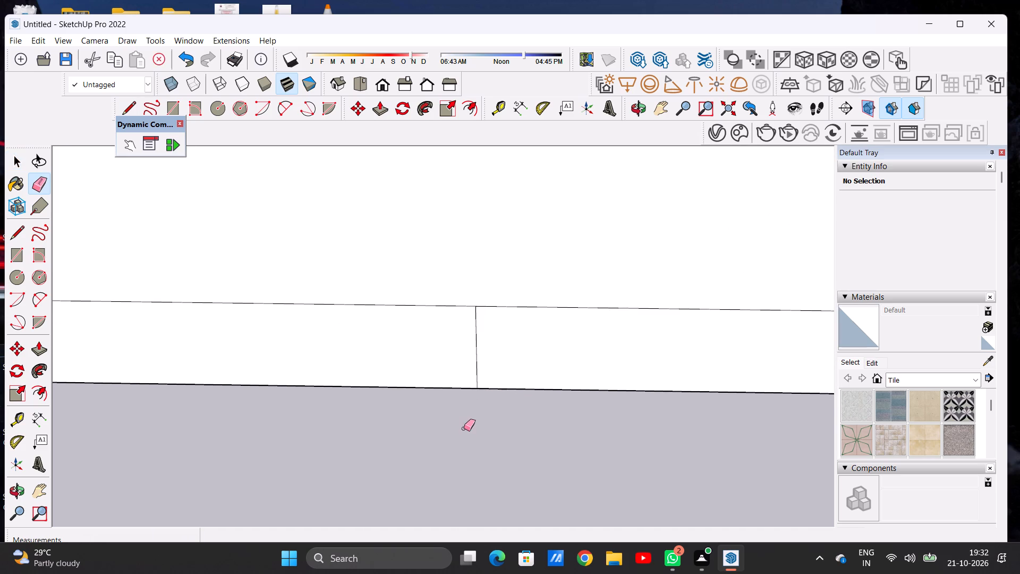
pyautogui.press('space')
pyautogui.scroll(-20, 480, 457)
pyautogui.scroll(-4, 480, 457)
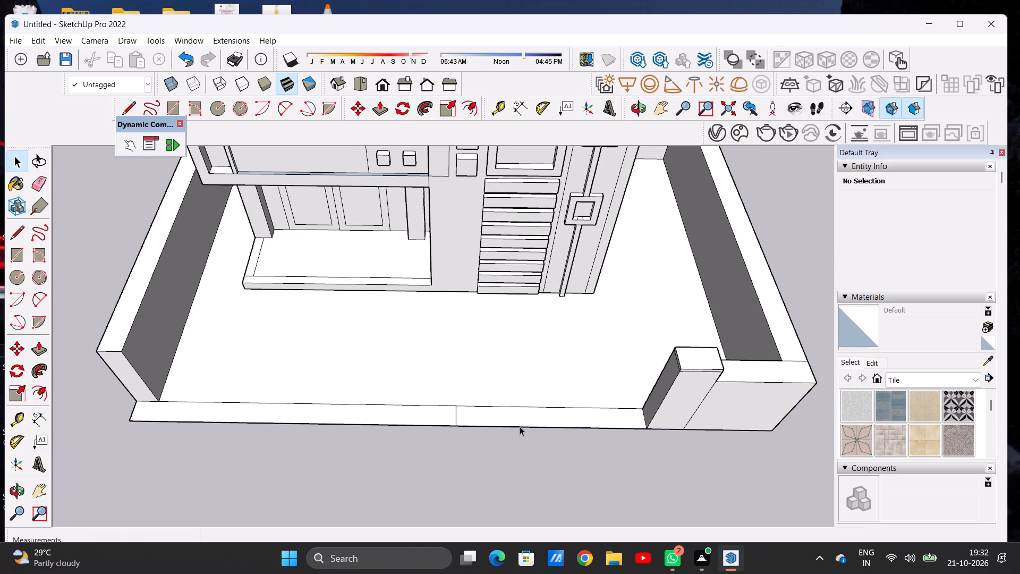
# Push/Pull the strip piece between the dividing line and the pillar up level with the short front wall beyond the pillar.
pyautogui.scroll(3, 556, 411)
pyautogui.press('p')
pyautogui.scroll(4, 616, 404)
pyautogui.click(620, 431)
pyautogui.scroll(-2, 624, 384)
pyautogui.scroll(1, 624, 384)
pyautogui.scroll(-3, 624, 384)
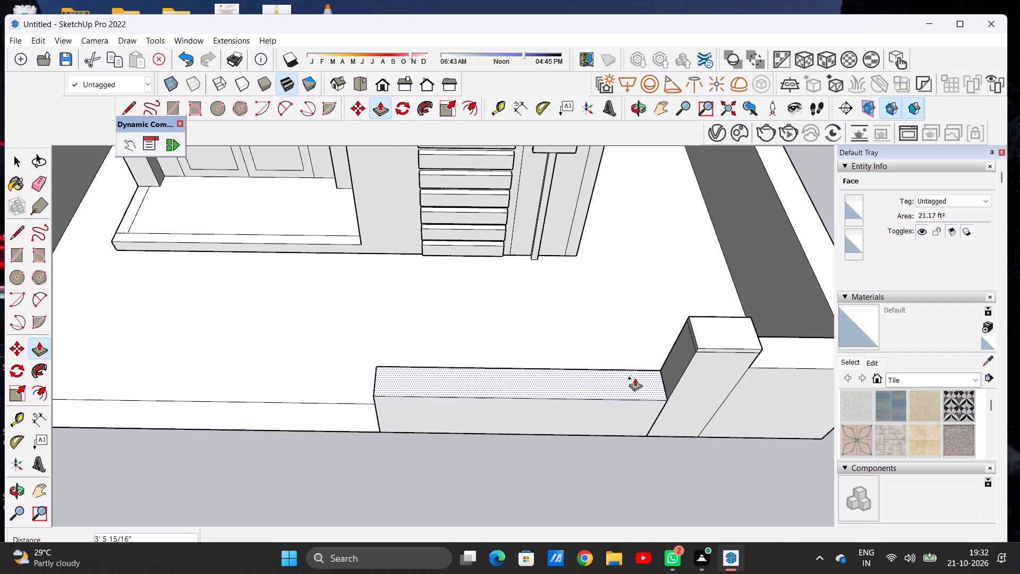
pyautogui.click(665, 361)
pyautogui.press('space')
# Draw a line across the front strip a short distance from the new wall section's free end, marking off a second pillar base.
pyautogui.scroll(-2, 515, 412)
pyautogui.scroll(1, 515, 412)
pyautogui.scroll(-2, 515, 412)
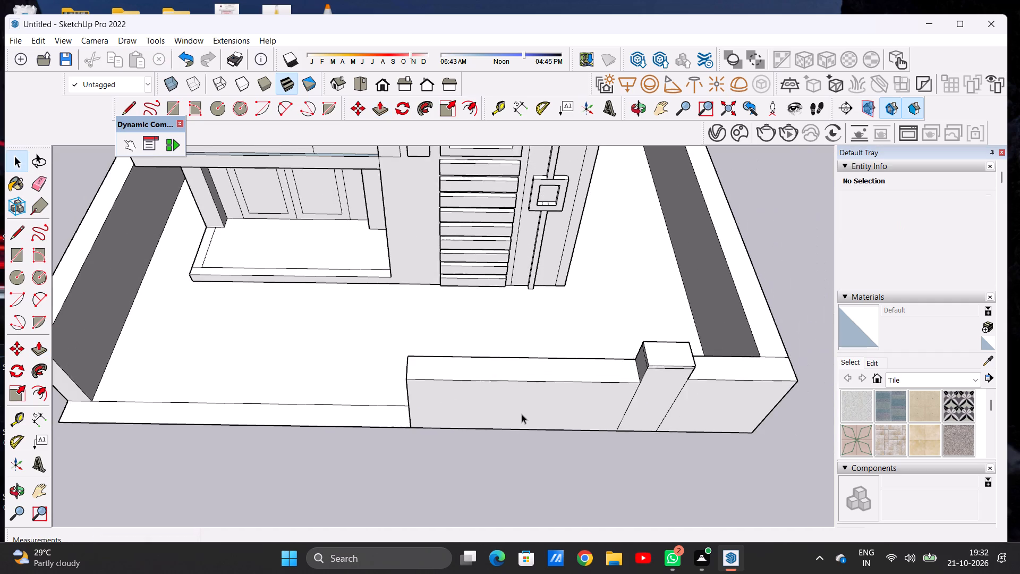
pyautogui.moveTo(527, 427); pyautogui.dragTo(525, 328, button='middle')
pyautogui.scroll(1, 524, 326)
pyautogui.scroll(-7, 472, 354)
pyautogui.moveTo(462, 418); pyautogui.dragTo(479, 359, button='middle')
pyautogui.scroll(3, 480, 359)
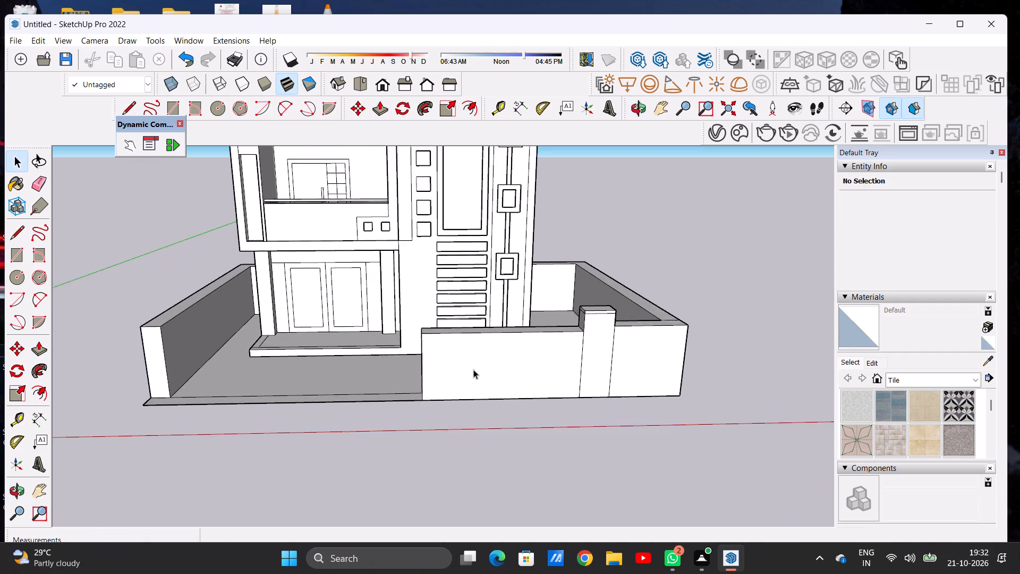
pyautogui.scroll(-5, 471, 389)
pyautogui.moveTo(402, 404); pyautogui.dragTo(402, 493, button='middle')
pyautogui.scroll(7, 335, 443)
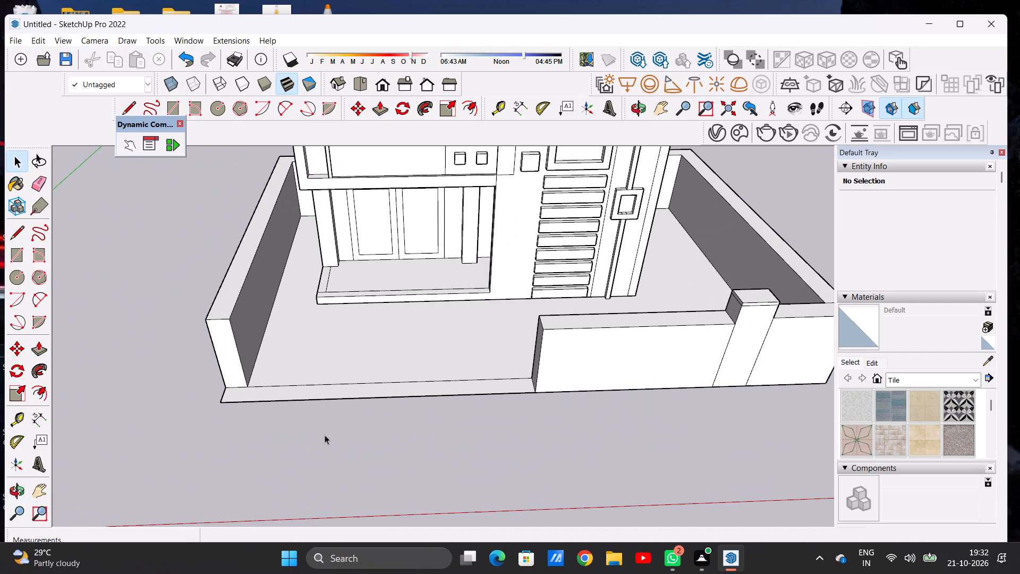
pyautogui.scroll(-4, 415, 434)
pyautogui.moveTo(471, 399); pyautogui.dragTo(457, 434, button='middle')
pyautogui.scroll(4, 477, 412)
pyautogui.press('l')
pyautogui.scroll(6, 496, 409)
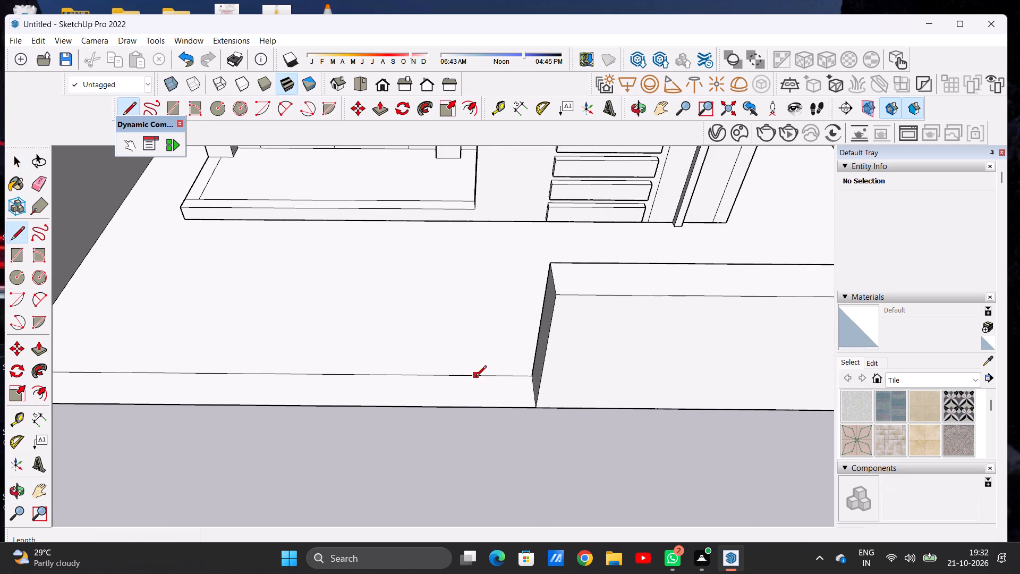
pyautogui.click(475, 377)
pyautogui.click(474, 410)
# Push/Pull the second pillar base up about 7' 3 5/8", level with the underside of the first pillar's cap layer.
pyautogui.press('p')
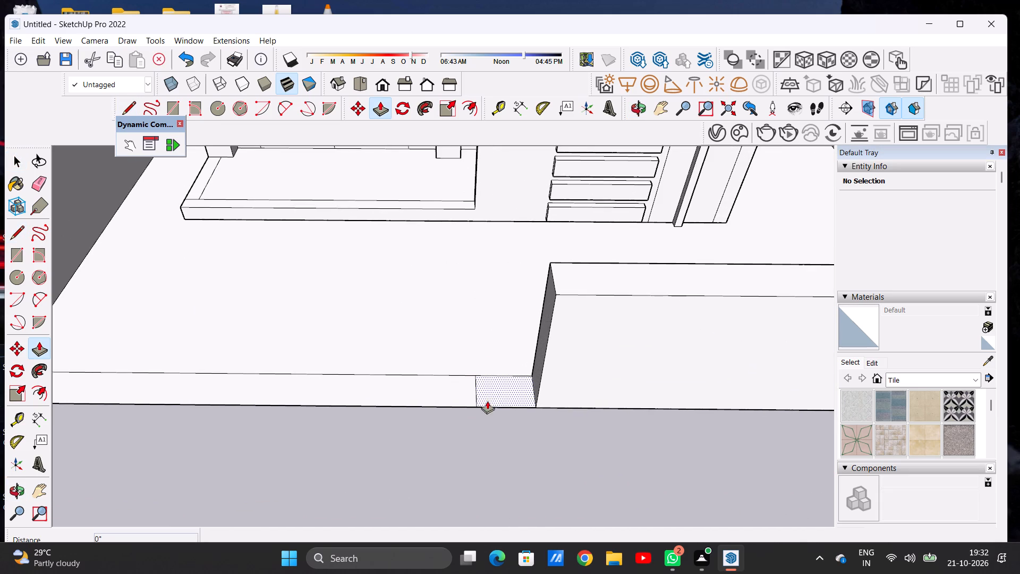
pyautogui.click(503, 386)
pyautogui.scroll(-8, 508, 309)
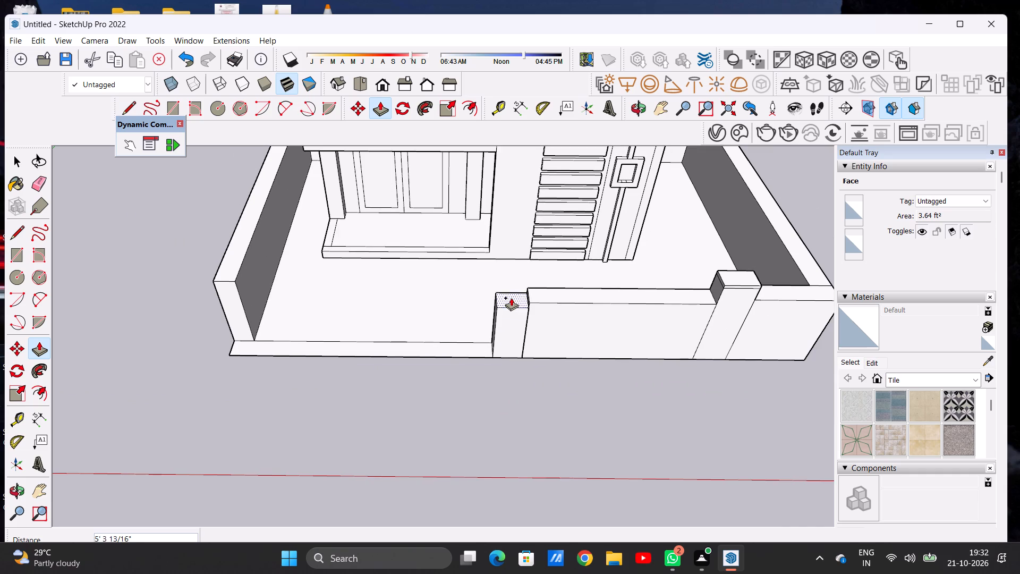
pyautogui.scroll(7, 717, 293)
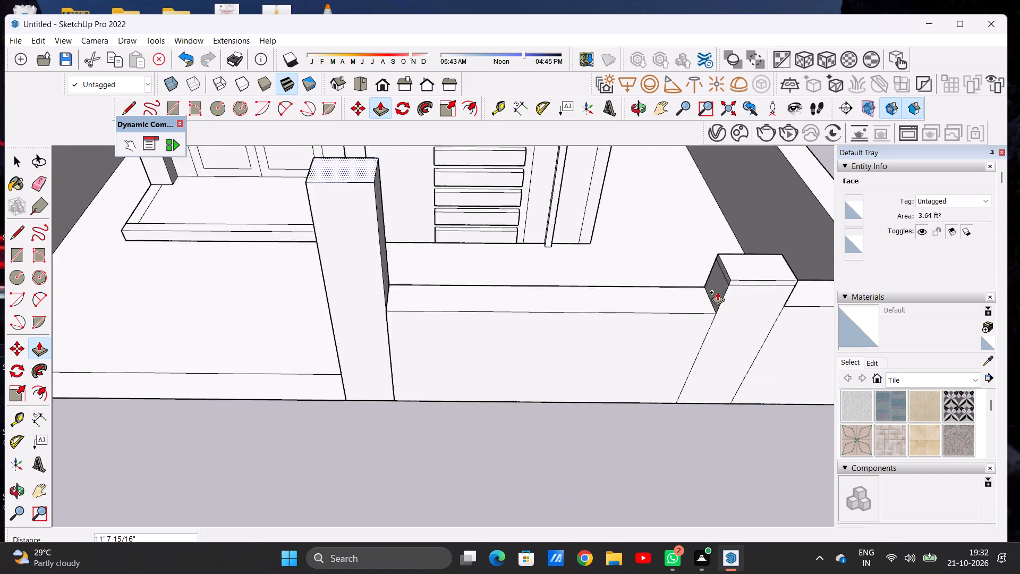
pyautogui.scroll(6, 717, 292)
pyautogui.click(743, 281)
# Push/Pull the second pillar's top face up a further 2 15/16" or so as a thin cap layer, matching the first pillar.
pyautogui.scroll(-7, 518, 379)
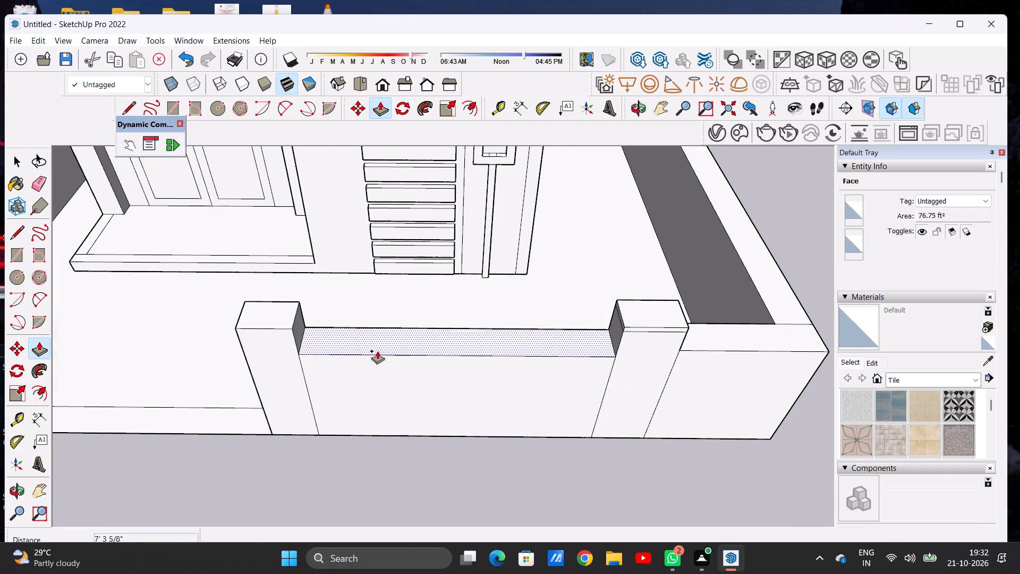
pyautogui.scroll(5, 274, 314)
pyautogui.click(274, 314)
pyautogui.scroll(-5, 284, 298)
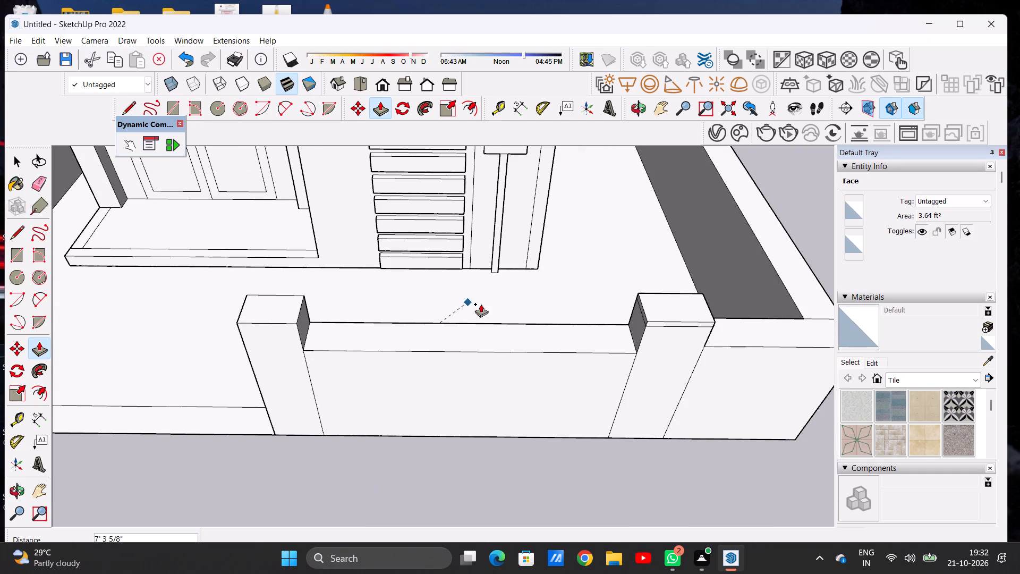
pyautogui.click(645, 317)
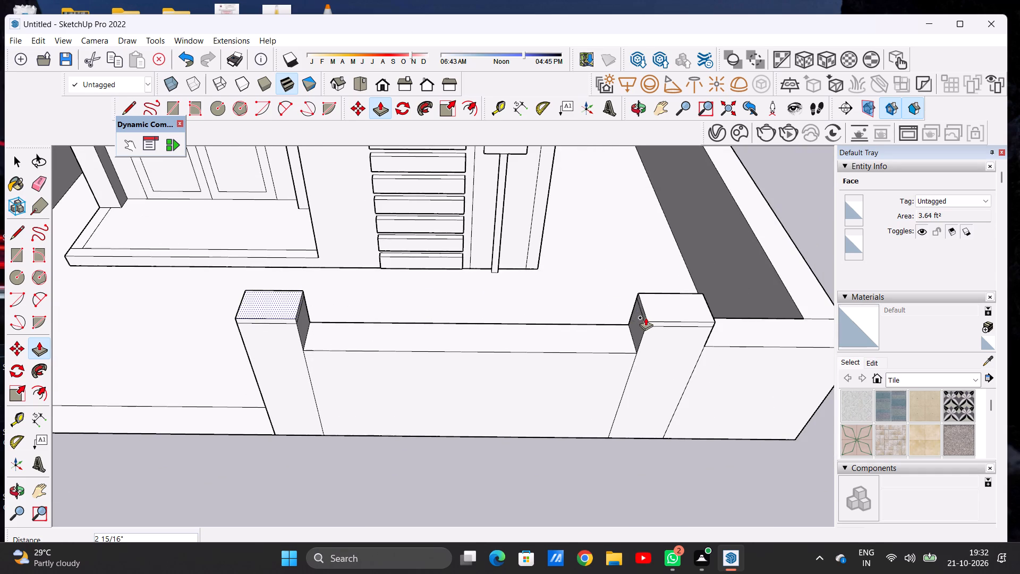
pyautogui.press('space')
# Draw a line across the front strip near its open corner by the side wall, marking off a short corner wall base.
pyautogui.scroll(-1, 381, 369)
pyautogui.scroll(2, 389, 374)
pyautogui.scroll(-11, 395, 377)
pyautogui.moveTo(387, 426); pyautogui.dragTo(394, 365, button='middle')
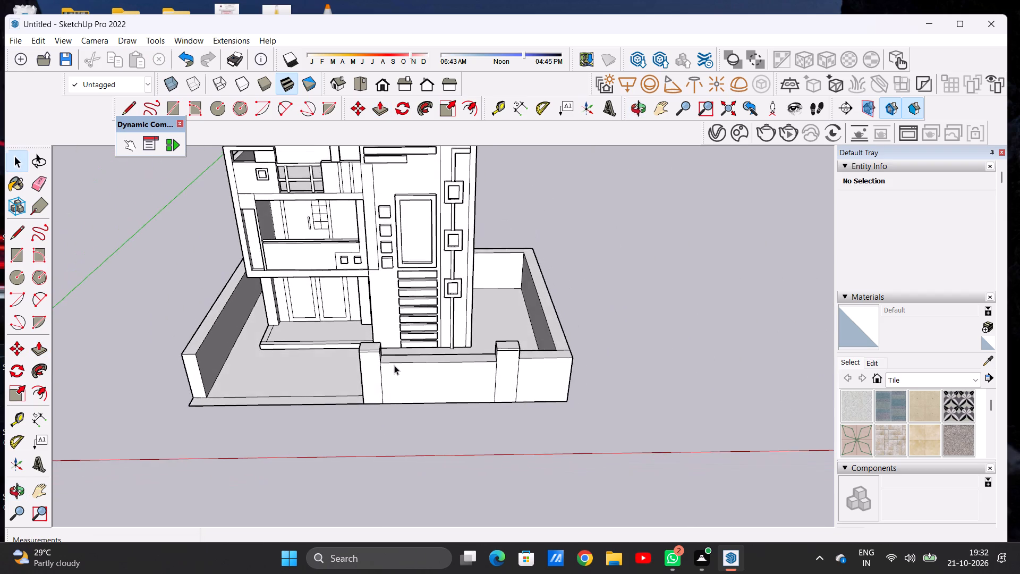
pyautogui.scroll(-6, 394, 365)
pyautogui.moveTo(392, 394); pyautogui.dragTo(397, 322, button='middle')
pyautogui.scroll(7, 309, 383)
pyautogui.moveTo(295, 372); pyautogui.dragTo(294, 422, button='middle')
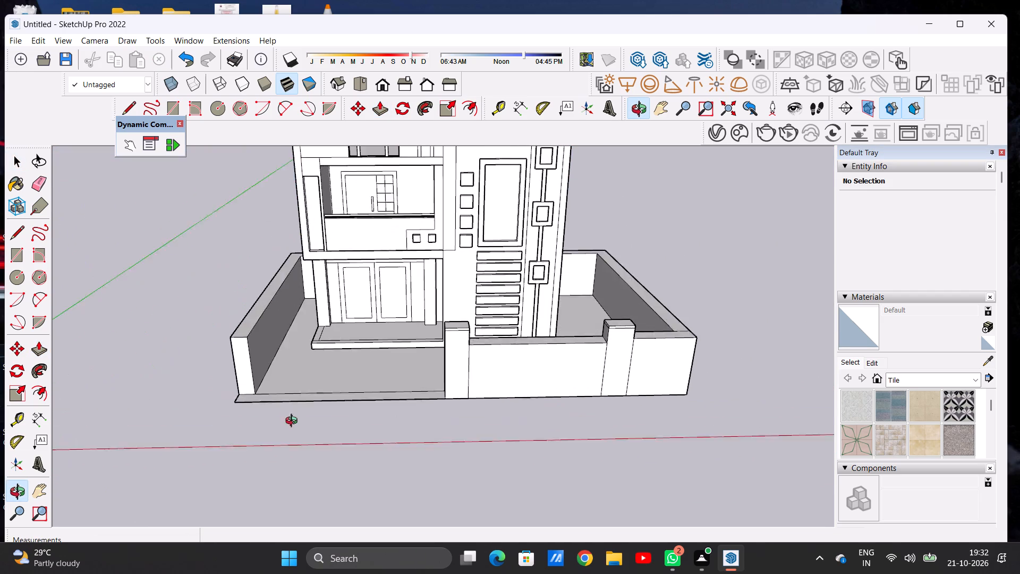
pyautogui.moveTo(294, 422); pyautogui.dragTo(296, 451, button='middle')
pyautogui.scroll(-3, 296, 451)
pyautogui.scroll(7, 288, 436)
pyautogui.scroll(-1, 288, 436)
pyautogui.scroll(2, 288, 436)
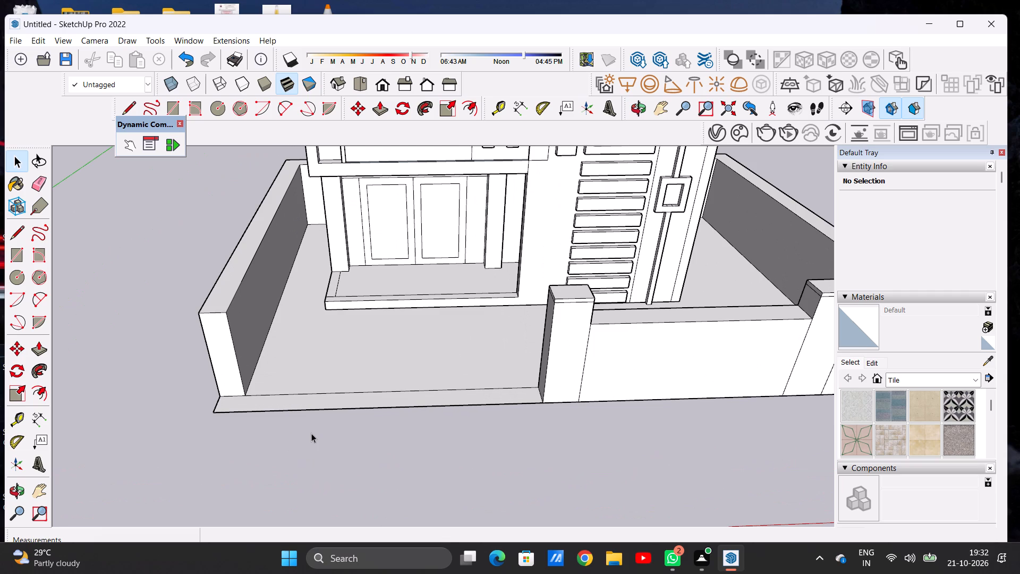
pyautogui.press('l')
pyautogui.click(283, 393)
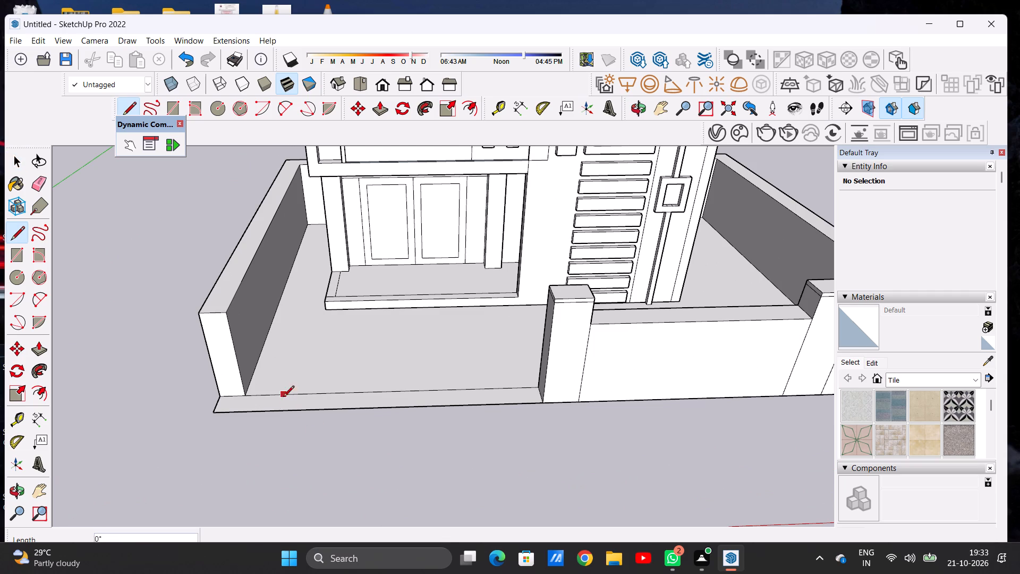
pyautogui.click(278, 411)
pyautogui.press('space')
# Push/Pull the marked-off corner base up level with the top of the adjoining side boundary wall.
pyautogui.write('P')
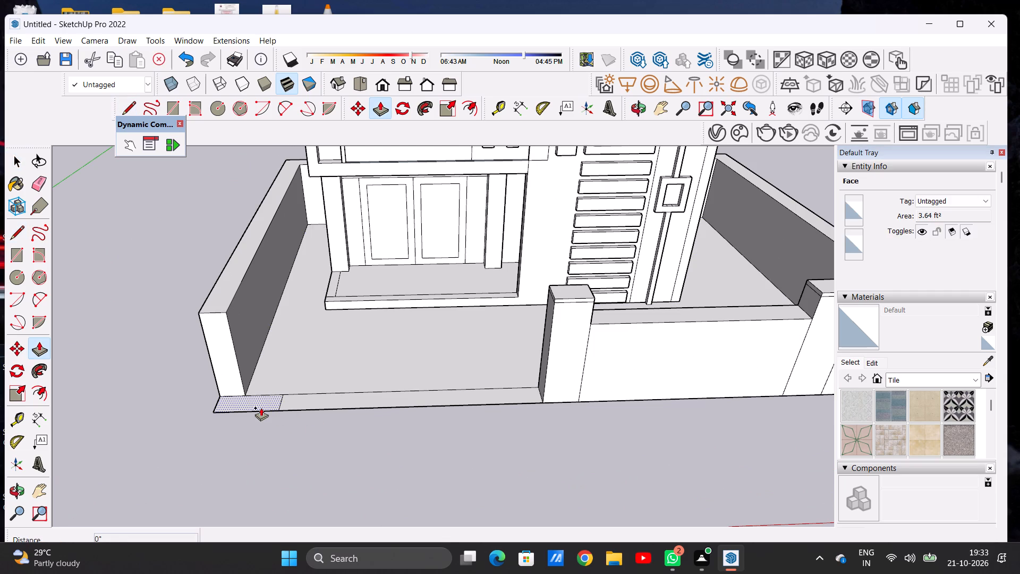
pyautogui.click(261, 408)
pyautogui.moveTo(191, 329); pyautogui.dragTo(445, 300, button='middle')
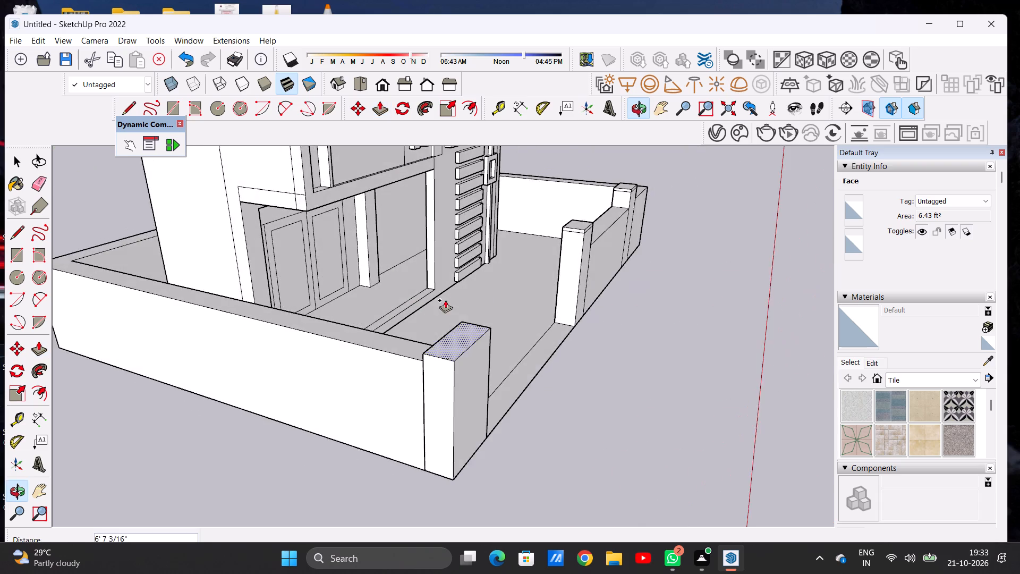
pyautogui.scroll(5, 440, 327)
pyautogui.click(399, 408)
pyautogui.press('space')
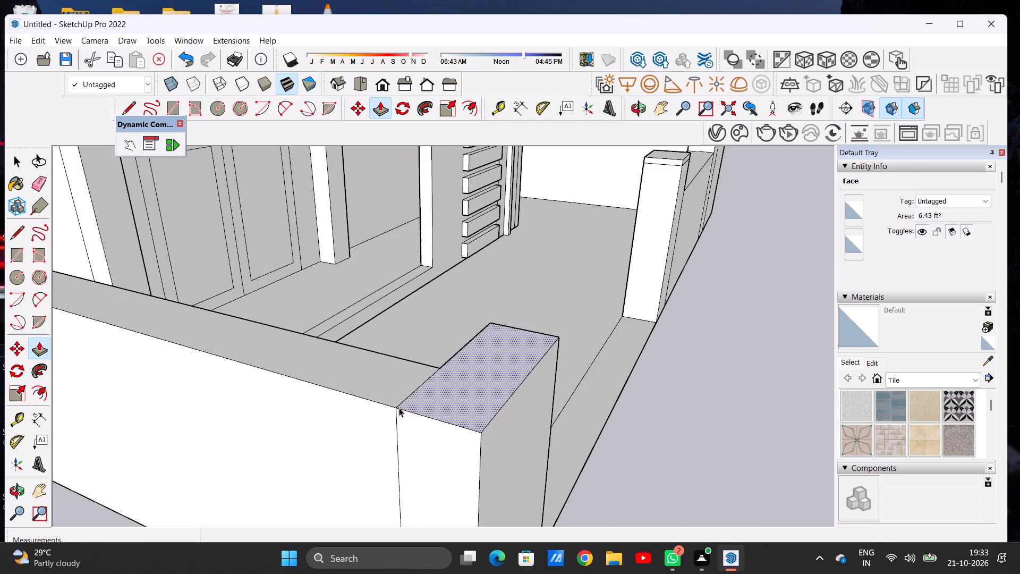
# Examine the new corner wall piece and the remaining entrance opening from the front.
pyautogui.scroll(-2, 344, 397)
pyautogui.scroll(1, 344, 397)
pyautogui.scroll(-14, 344, 397)
pyautogui.scroll(1, 376, 410)
pyautogui.scroll(-6, 380, 412)
pyautogui.moveTo(422, 423); pyautogui.dragTo(163, 396, button='middle')
pyautogui.scroll(5, 419, 392)
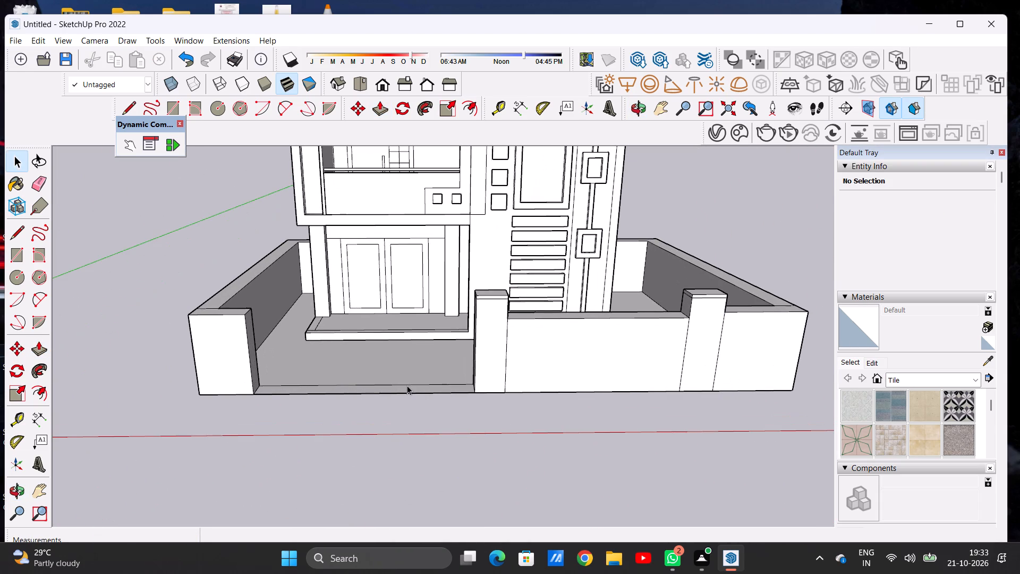
pyautogui.scroll(-2, 376, 395)
pyautogui.moveTo(321, 389); pyautogui.dragTo(327, 444, button='middle')
pyautogui.scroll(3, 313, 409)
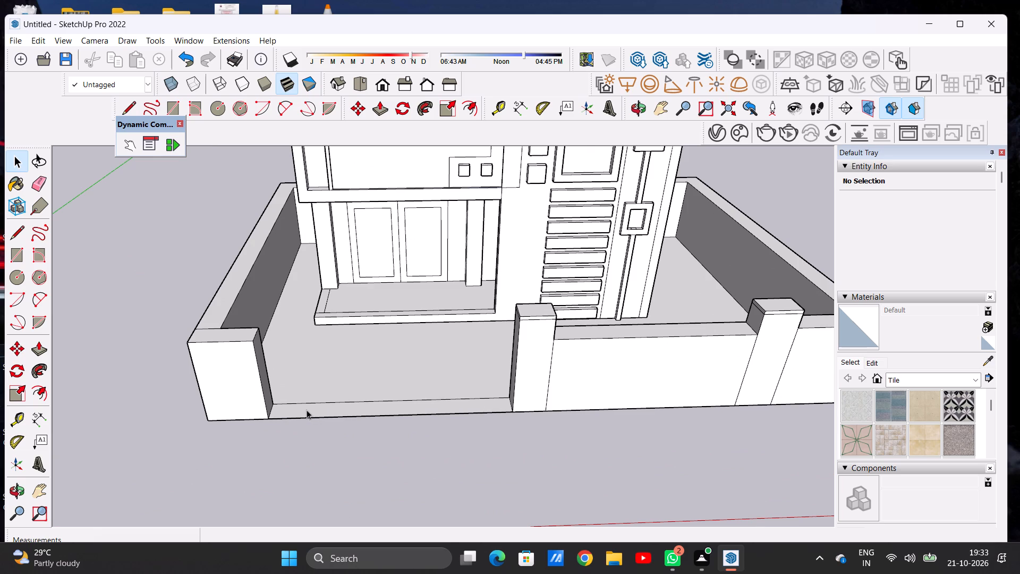
pyautogui.scroll(-5, 302, 411)
pyautogui.moveTo(302, 411); pyautogui.dragTo(290, 351, button='middle')
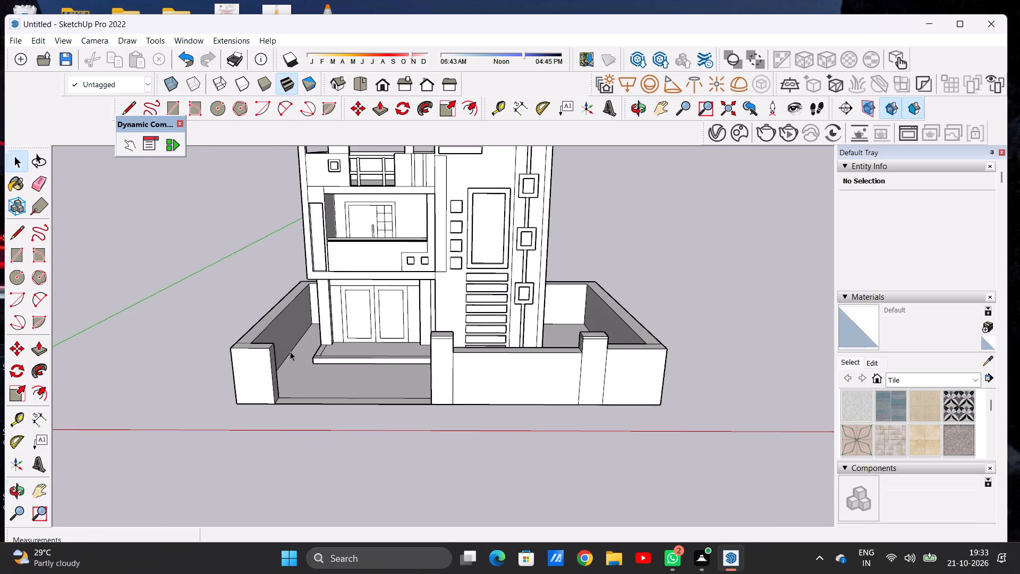
# Push/Pull the corner wall's end face about 1' 7/16" along the front strip toward the pillar across the entrance.
pyautogui.scroll(6, 290, 351)
pyautogui.press('p')
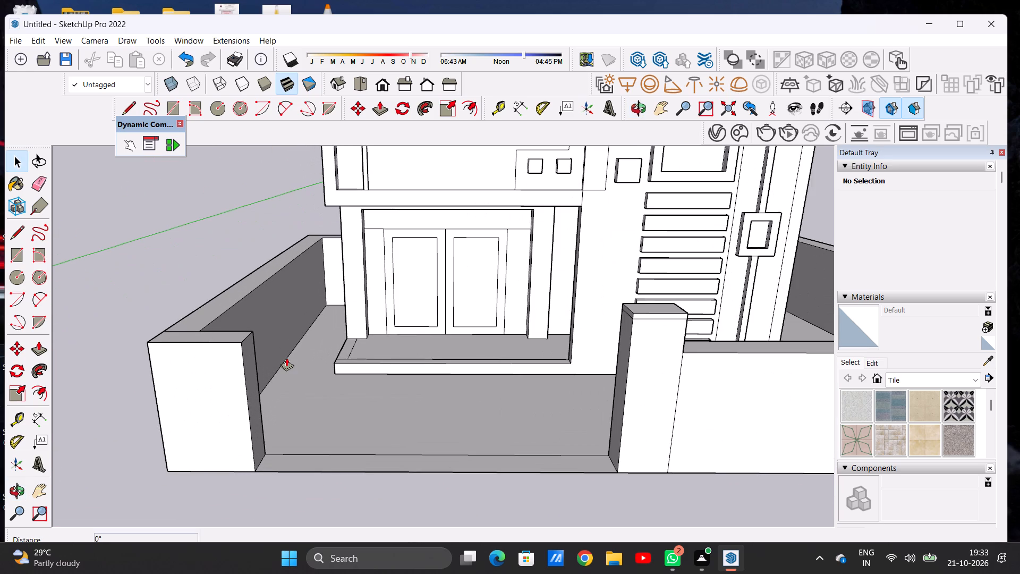
pyautogui.scroll(6, 270, 377)
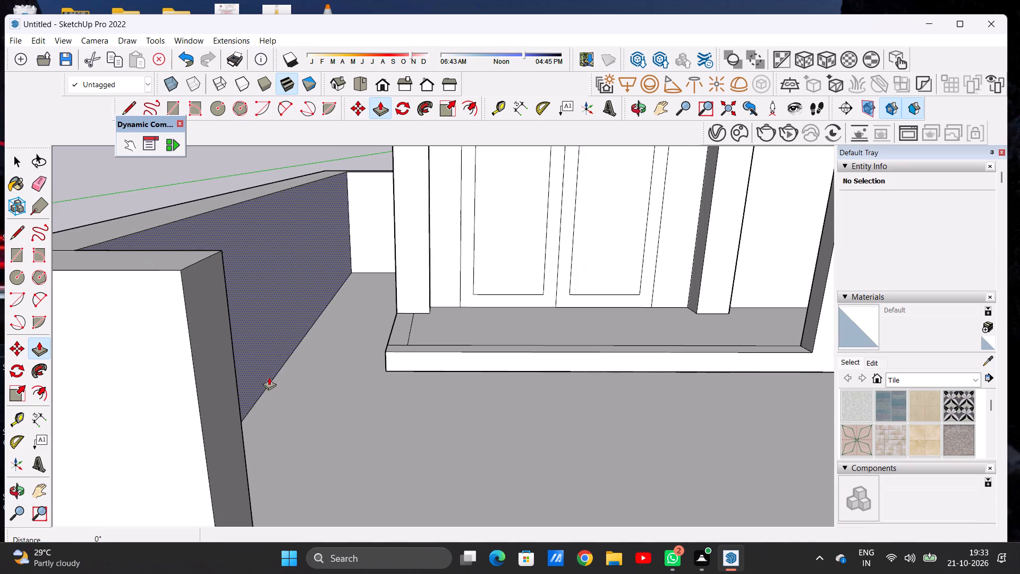
pyautogui.click(217, 407)
pyautogui.scroll(-4, 258, 405)
pyautogui.scroll(1, 258, 405)
pyautogui.scroll(-9, 258, 404)
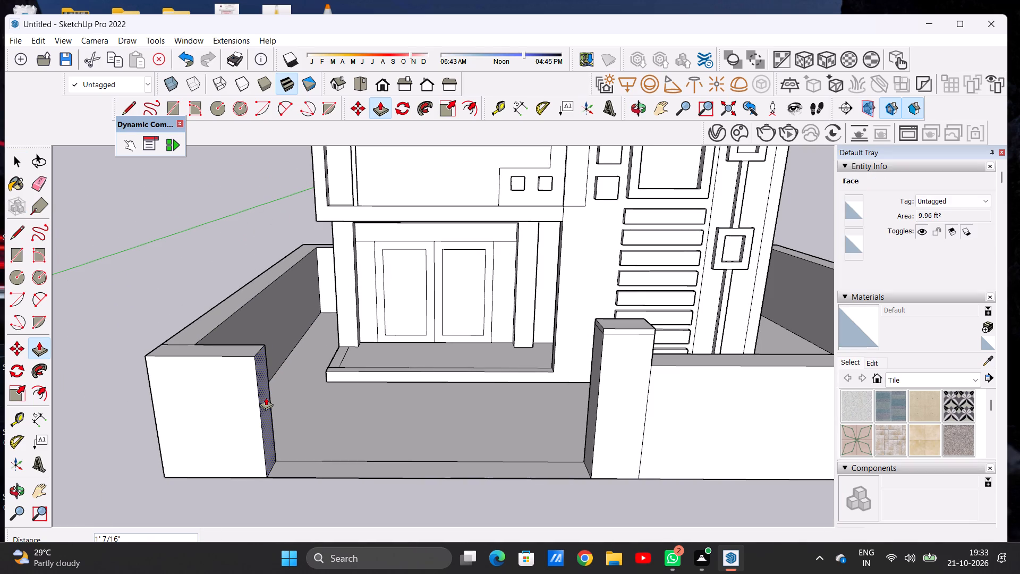
pyautogui.click(266, 397)
pyautogui.press('space')
# Push/Pull the corner wall's end face a further 1' 8 1/2" or so, narrowing the entrance opening.
pyautogui.scroll(-9, 268, 437)
pyautogui.moveTo(274, 477); pyautogui.dragTo(280, 491, button='middle')
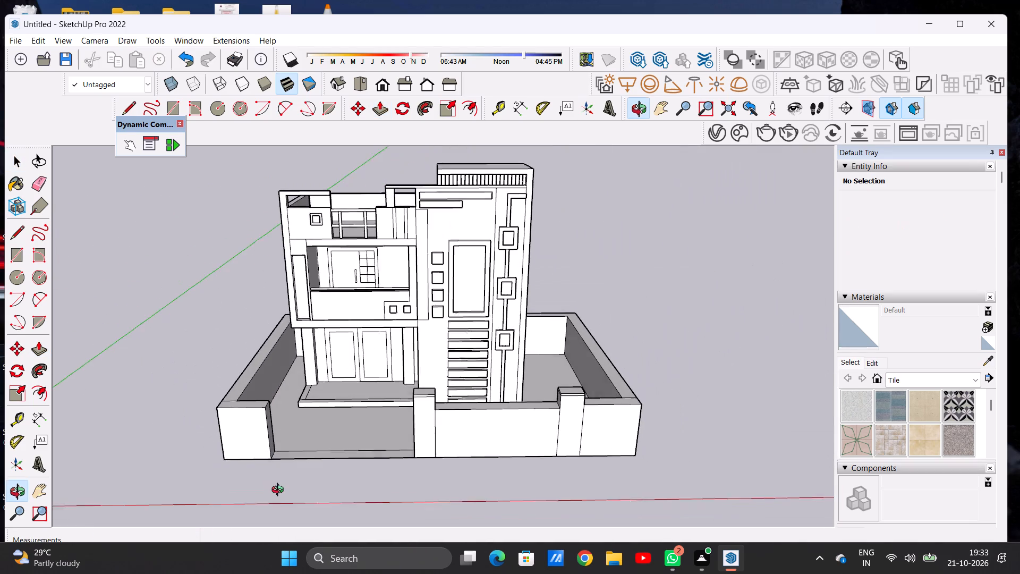
pyautogui.moveTo(280, 491); pyautogui.dragTo(280, 493, button='middle')
pyautogui.scroll(4, 299, 455)
pyautogui.scroll(-1, 299, 455)
pyautogui.scroll(1, 299, 455)
pyautogui.scroll(-1, 299, 455)
pyautogui.scroll(1, 299, 455)
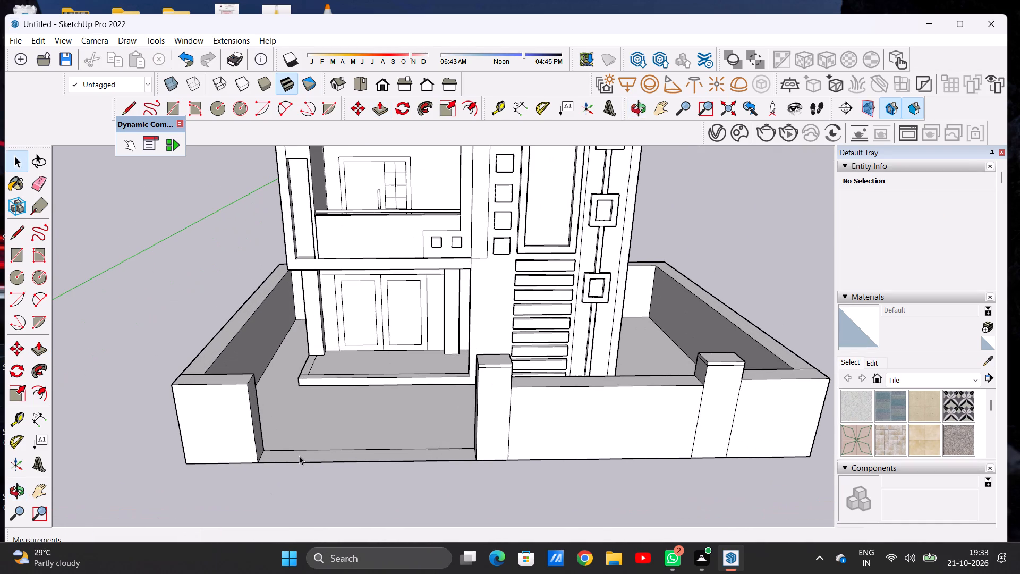
pyautogui.press('l')
pyautogui.scroll(3, 299, 455)
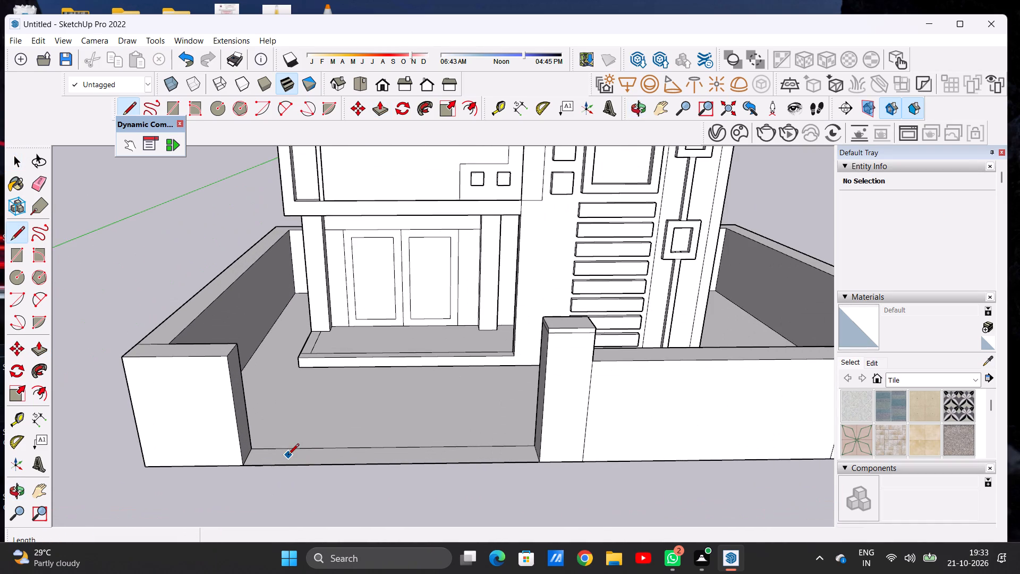
pyautogui.press('space')
pyautogui.write('P')
pyautogui.scroll(5, 268, 436)
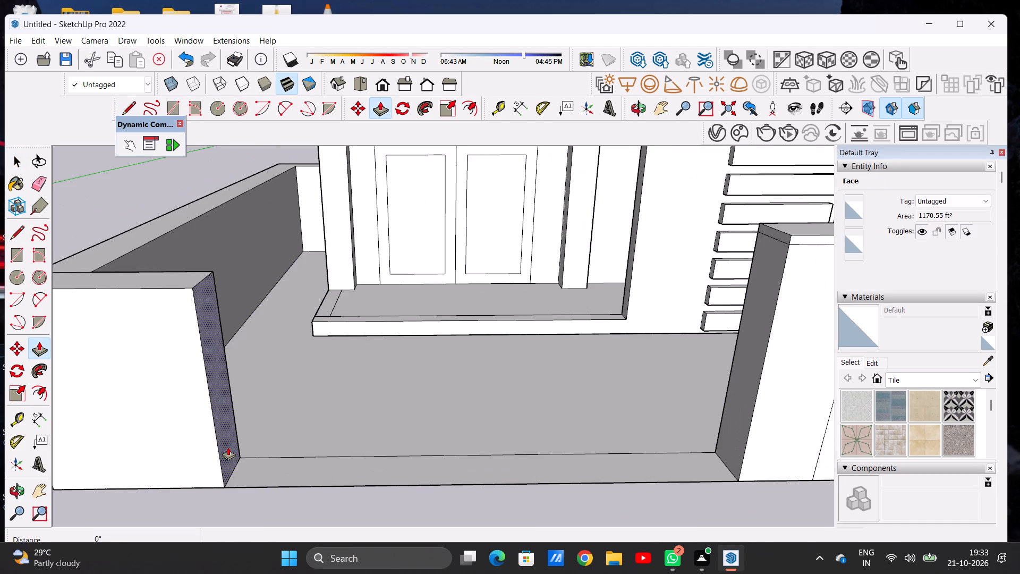
pyautogui.click(228, 447)
pyautogui.scroll(-4, 256, 449)
pyautogui.click(276, 448)
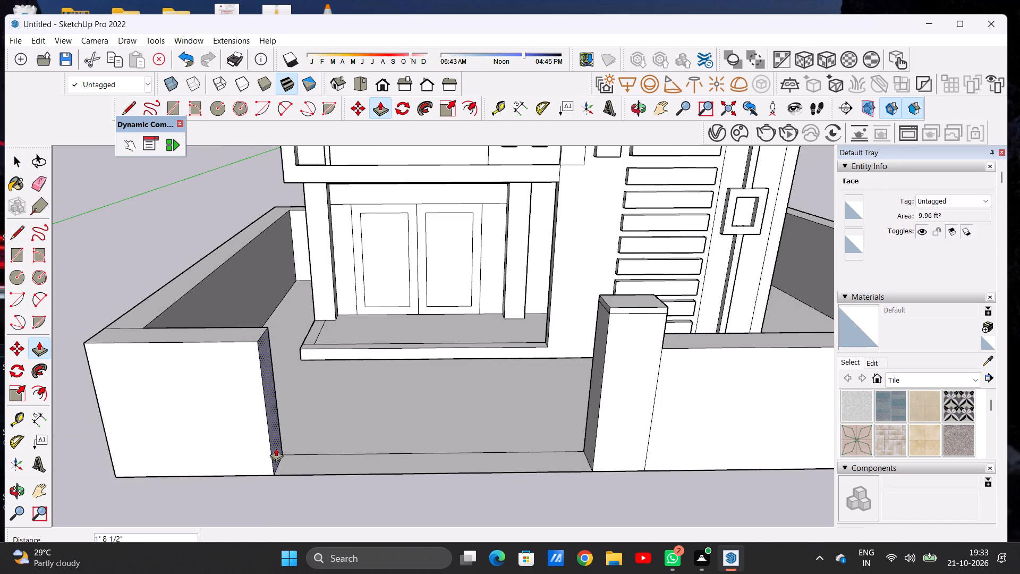
pyautogui.press('space')
# Draw a line across the front strip a short distance from the extended wall's end, marking off a third pillar base.
pyautogui.scroll(-8, 372, 444)
pyautogui.scroll(2, 347, 472)
pyautogui.press('l')
pyautogui.scroll(4, 342, 461)
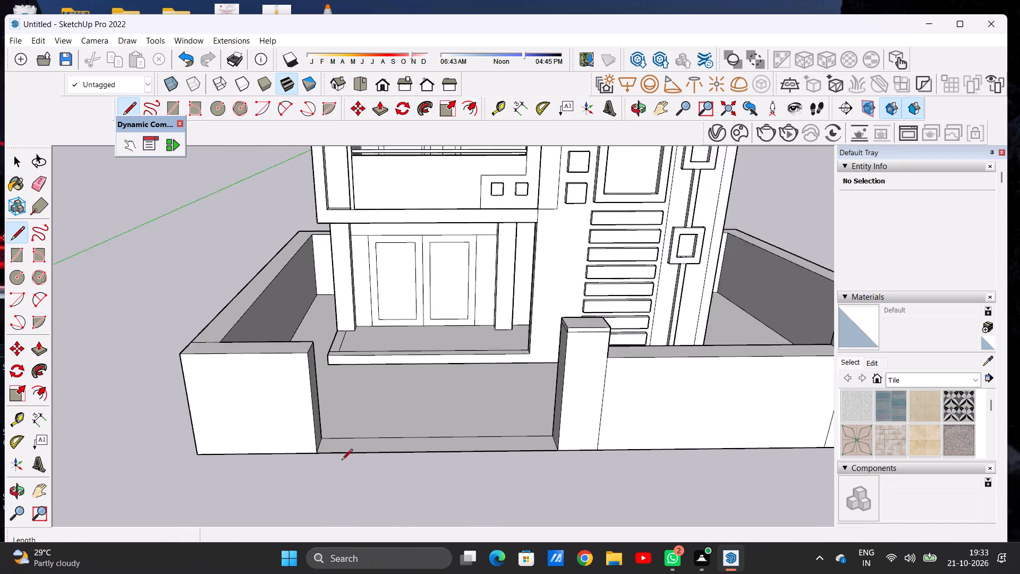
pyautogui.scroll(2, 342, 461)
pyautogui.click(358, 435)
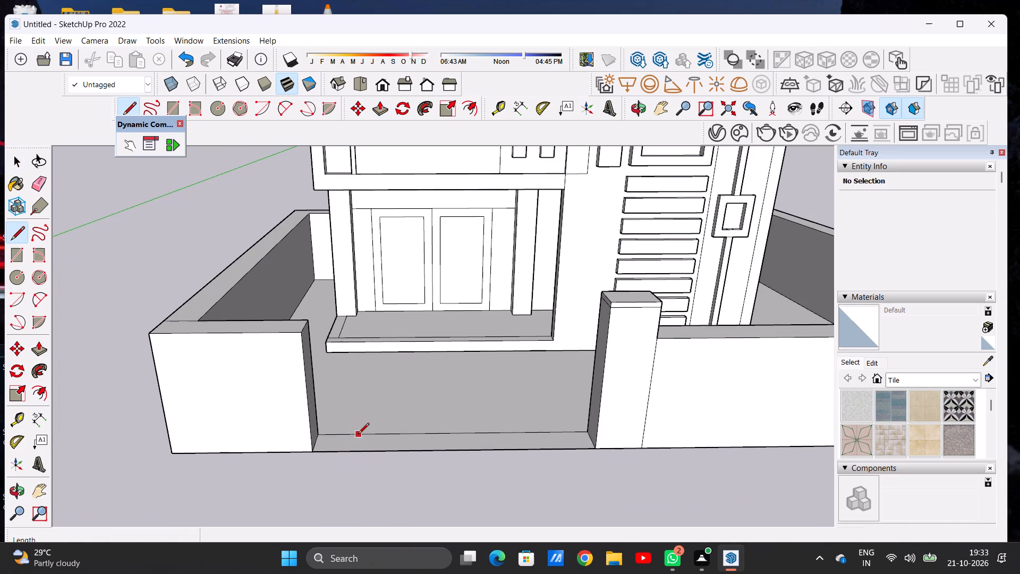
pyautogui.click(359, 454)
pyautogui.press('space')
# Push/Pull the third pillar base up 7' 3 5/8", level with the underside of the opposite pillar's cap layer.
pyautogui.write('P')
pyautogui.click(344, 445)
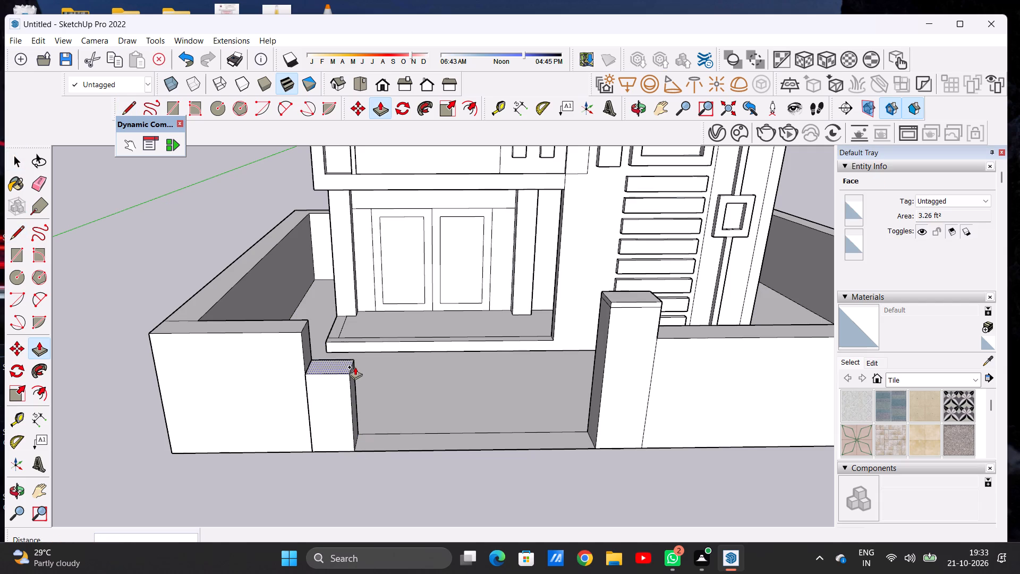
pyautogui.scroll(-5, 355, 364)
pyautogui.scroll(10, 479, 339)
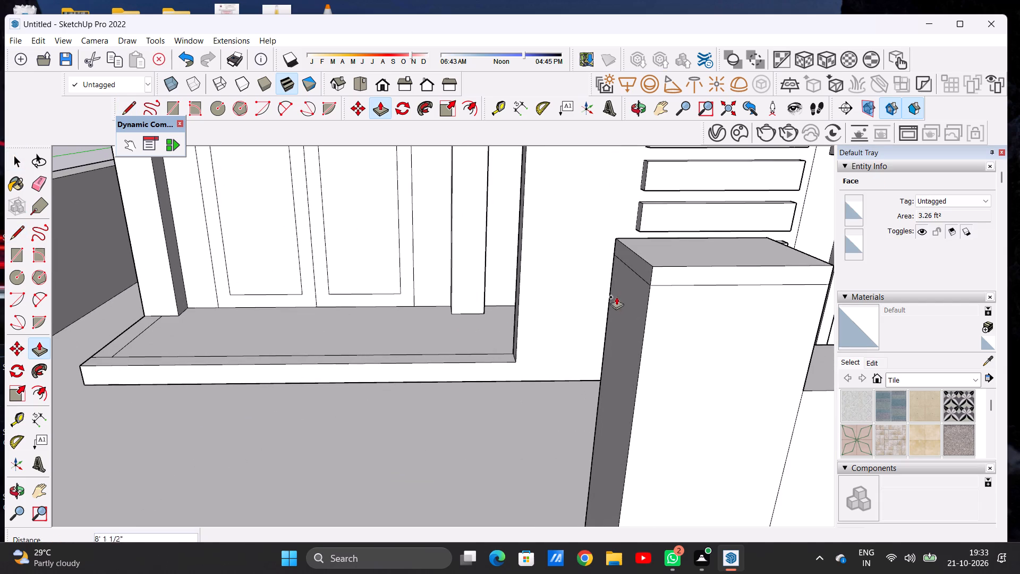
pyautogui.click(656, 283)
pyautogui.scroll(-10, 454, 385)
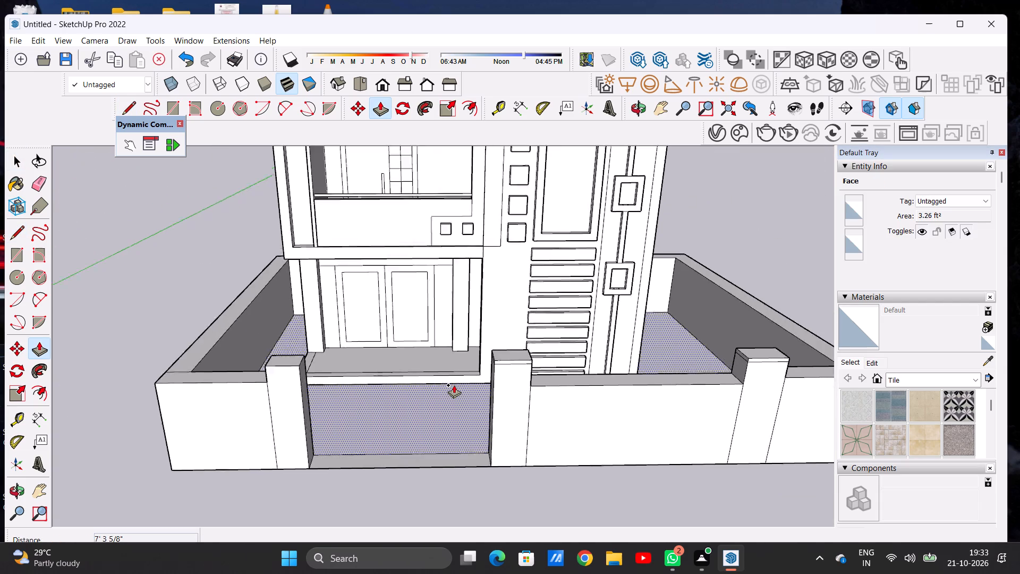
# Push/Pull the third pillar's top face up as a thin cap layer, matching the pillar across the entrance.
pyautogui.scroll(11, 310, 357)
pyautogui.click(337, 392)
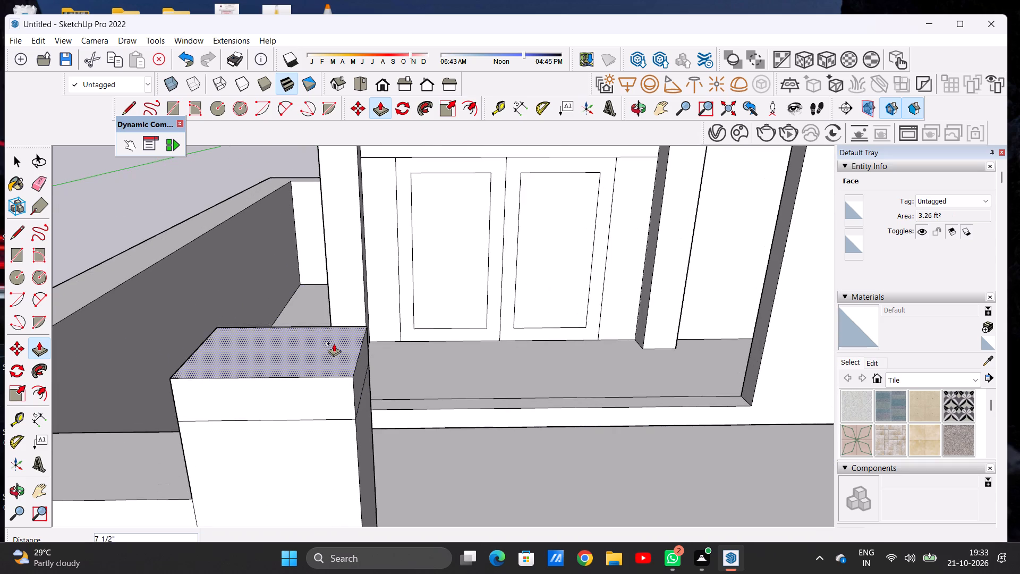
pyautogui.scroll(-7, 334, 343)
pyautogui.scroll(-11, 430, 345)
pyautogui.scroll(9, 507, 352)
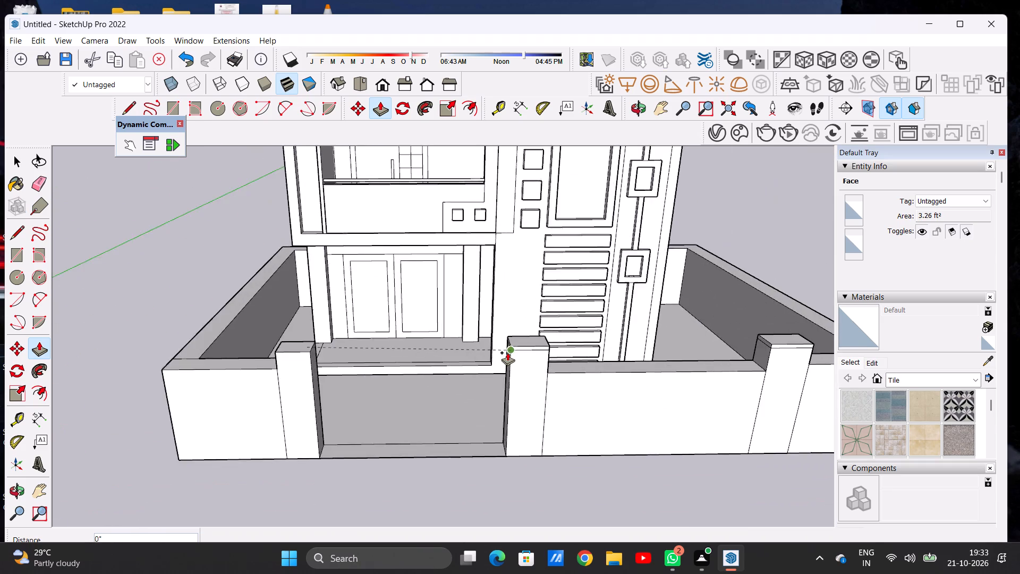
pyautogui.scroll(4, 507, 352)
pyautogui.click(517, 344)
pyautogui.press('space')
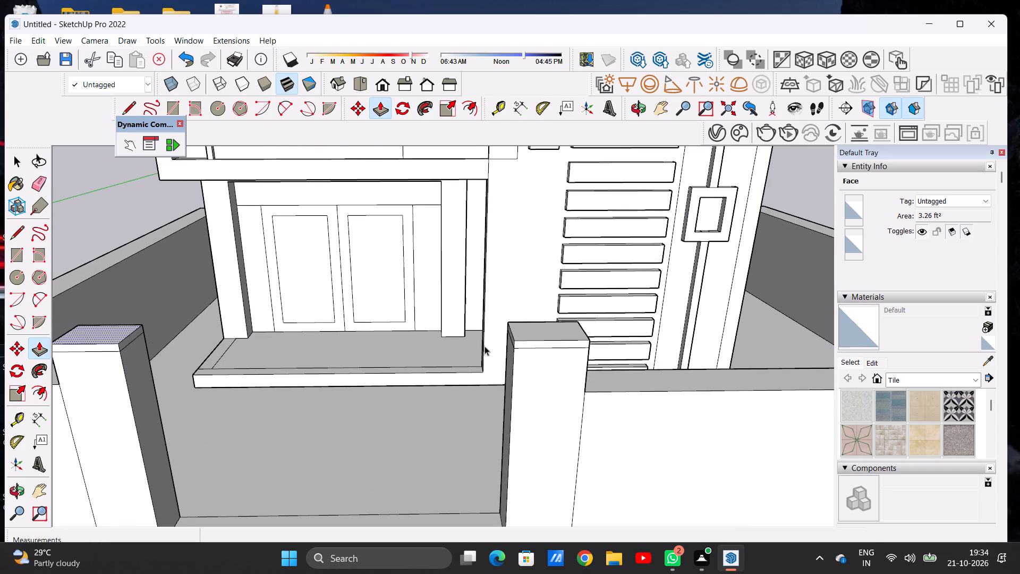
# Review the whole house and its front boundary wall in the standard Front view.
pyautogui.scroll(-15, 340, 366)
pyautogui.moveTo(344, 403); pyautogui.dragTo(344, 346, button='middle')
pyautogui.scroll(-3, 361, 487)
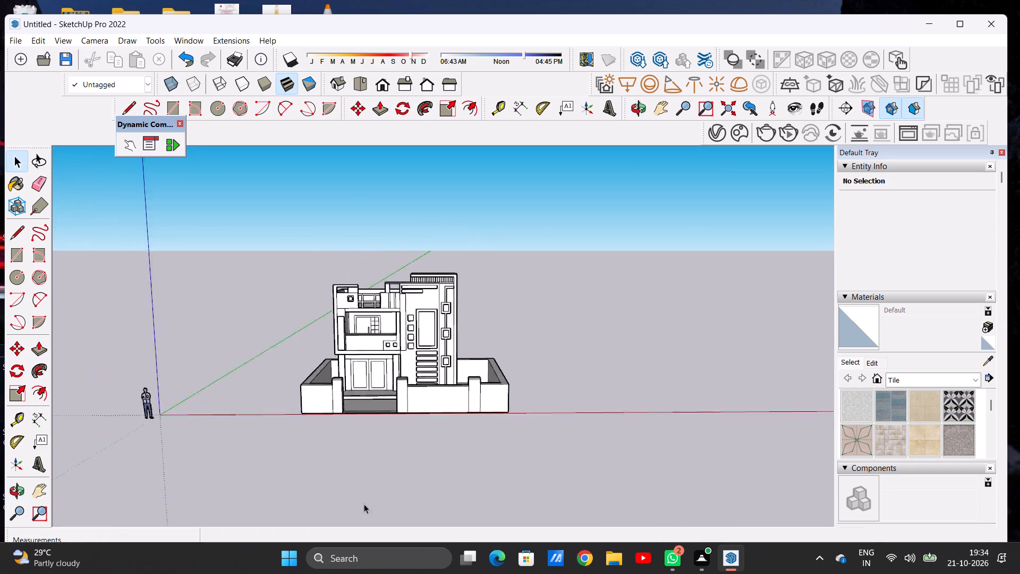
pyautogui.scroll(-4, 364, 504)
pyautogui.scroll(8, 371, 420)
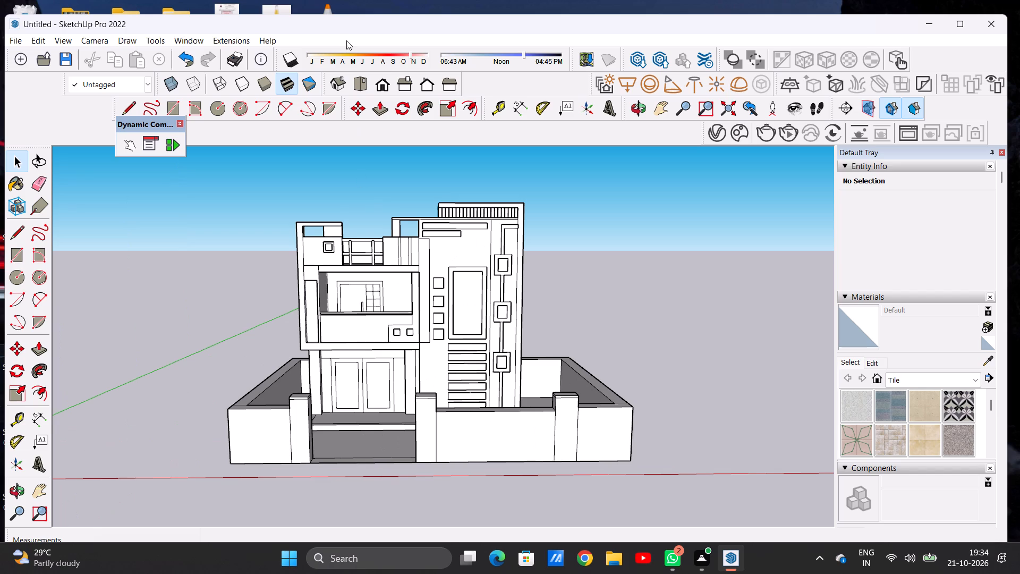
pyautogui.click(378, 89)
pyautogui.scroll(-3, 359, 354)
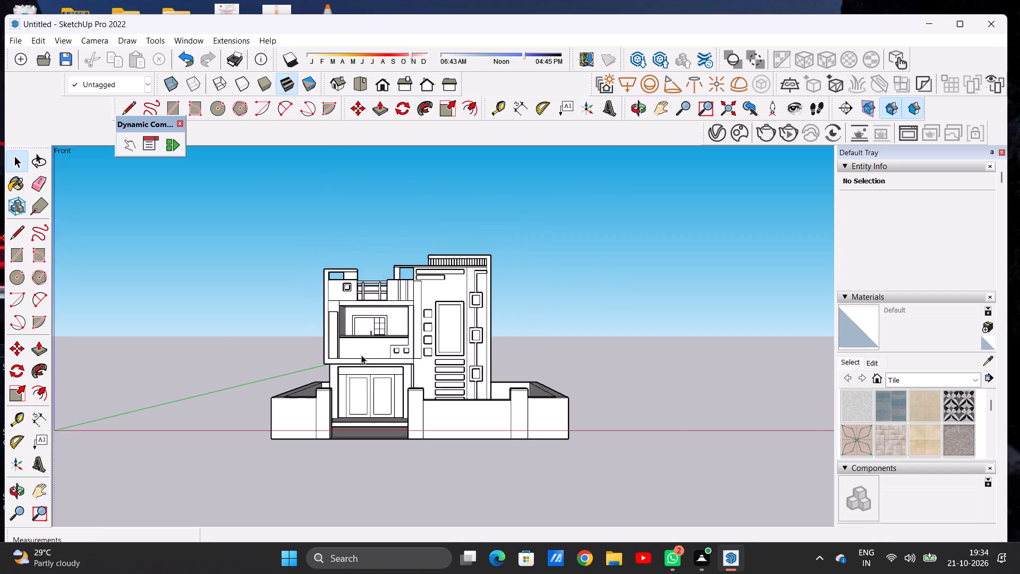
pyautogui.scroll(7, 375, 397)
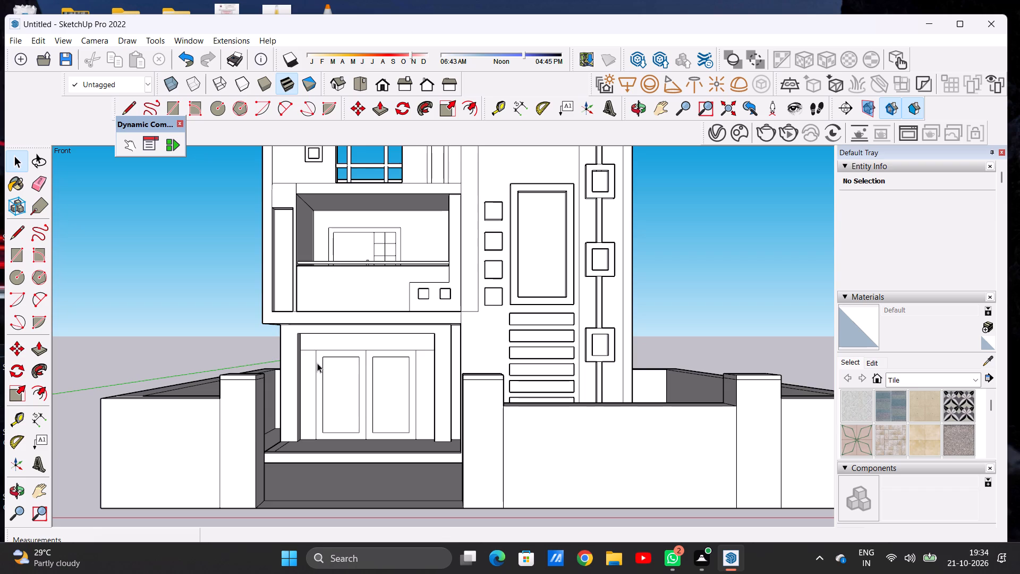
pyautogui.scroll(-6, 317, 363)
pyautogui.scroll(1, 313, 390)
pyautogui.scroll(-1, 313, 390)
pyautogui.scroll(3, 313, 390)
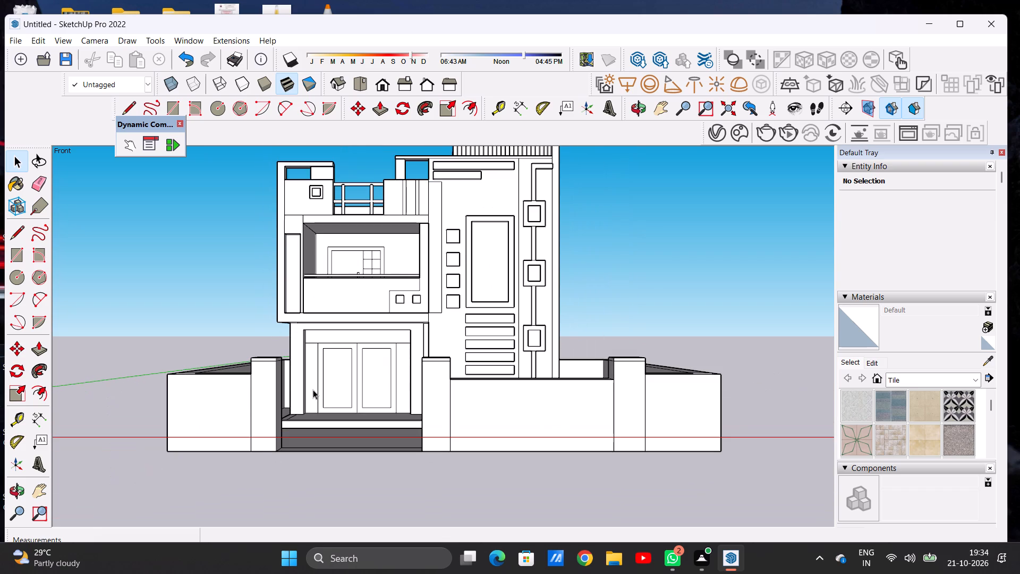
pyautogui.scroll(-5, 259, 487)
# Push/Pull the strip between the two entrance pillars up about 1 5/8" as a low threshold.
pyautogui.moveTo(290, 446); pyautogui.dragTo(309, 543, button='middle')
pyautogui.scroll(7, 348, 510)
pyautogui.moveTo(371, 477); pyautogui.dragTo(350, 513, button='middle')
pyautogui.scroll(5, 375, 495)
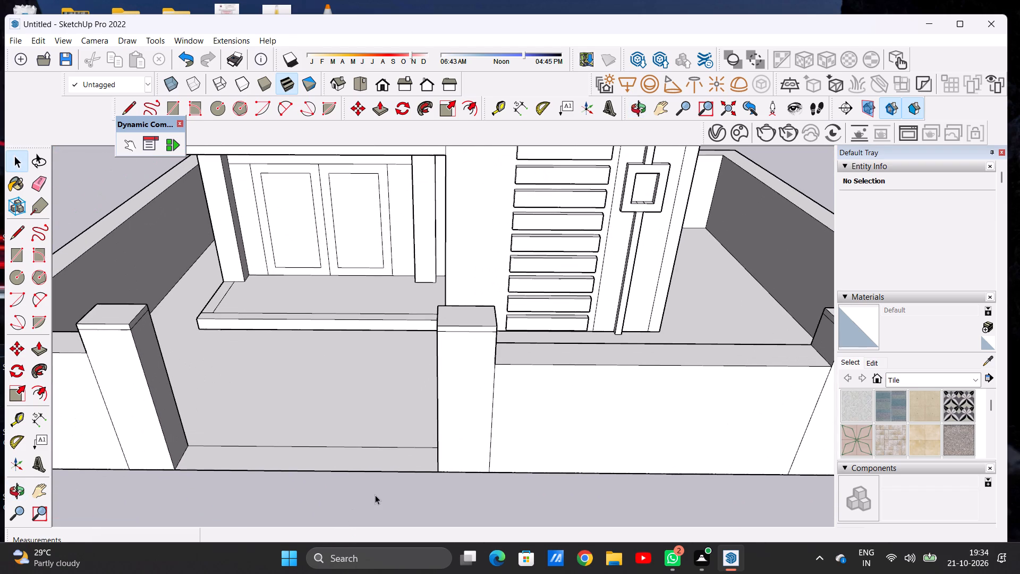
pyautogui.press('p')
pyautogui.scroll(5, 396, 464)
pyautogui.click(397, 463)
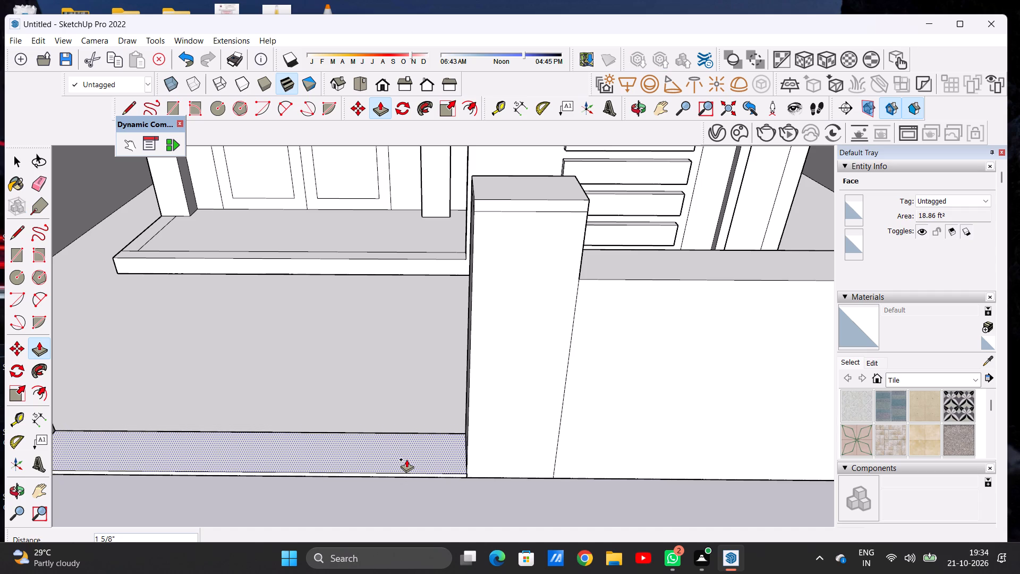
pyautogui.click(406, 455)
pyautogui.press('space')
pyautogui.scroll(-3, 424, 467)
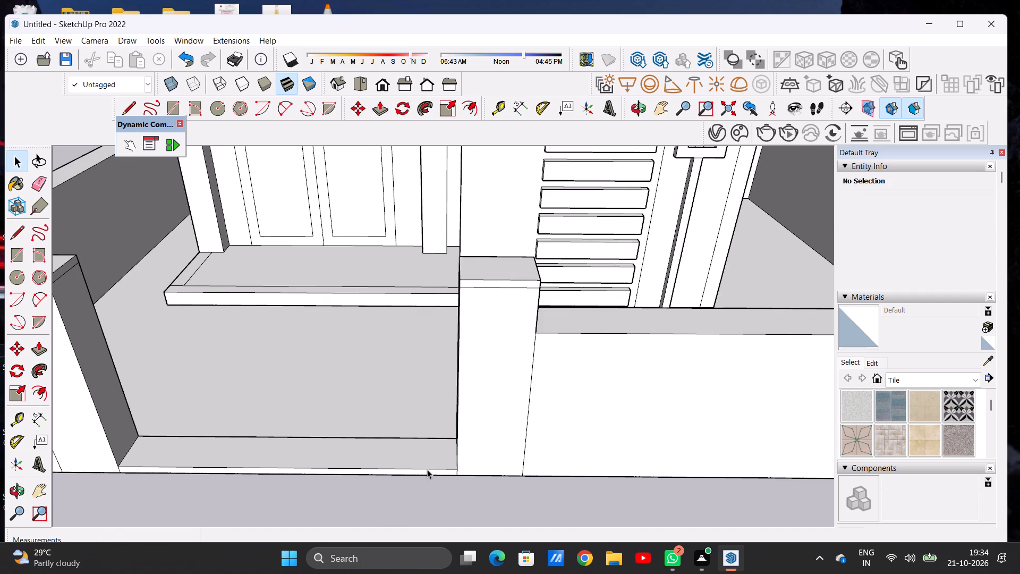
# Draw two lines about 1' 7 3/16" long across one entrance pillar's inner face below its cap, marking a narrow horizontal band.
pyautogui.scroll(-8, 432, 450)
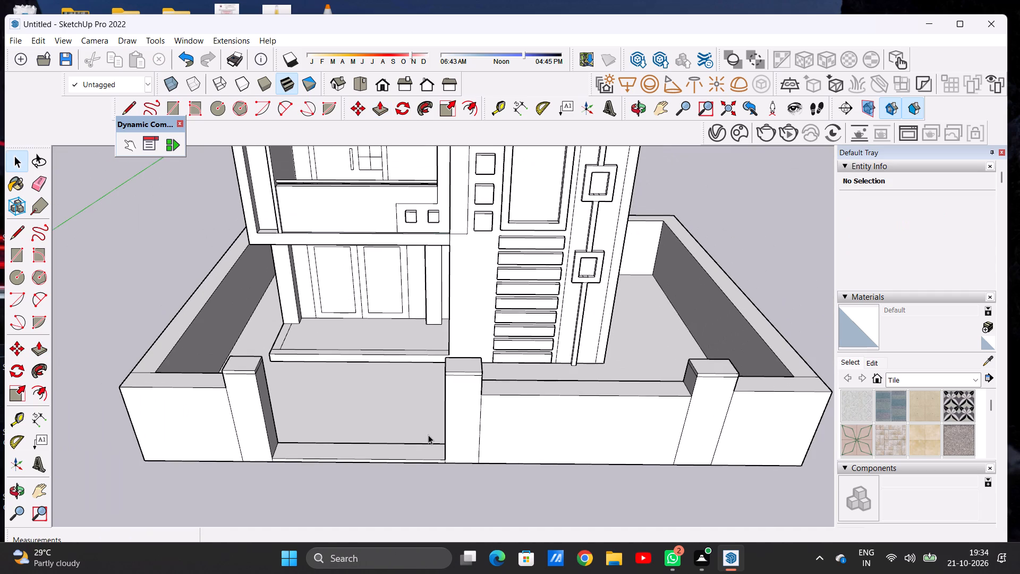
pyautogui.scroll(-4, 355, 453)
pyautogui.moveTo(354, 458); pyautogui.dragTo(382, 358, button='middle')
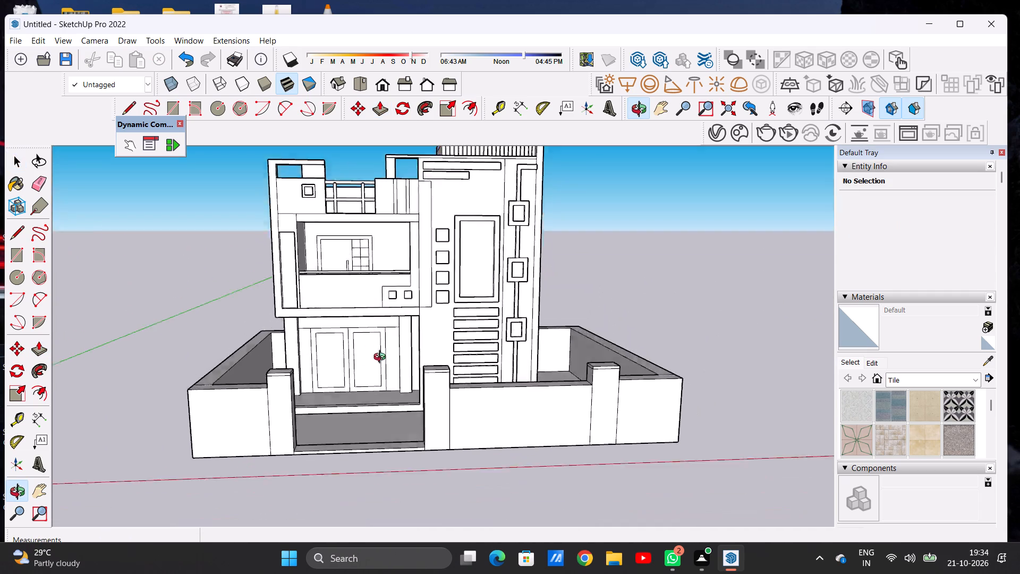
pyautogui.moveTo(382, 358); pyautogui.dragTo(383, 357, button='middle')
pyautogui.scroll(6, 393, 409)
pyautogui.moveTo(377, 409); pyautogui.dragTo(478, 410, button='middle')
pyautogui.scroll(1, 478, 410)
pyautogui.scroll(-7, 226, 428)
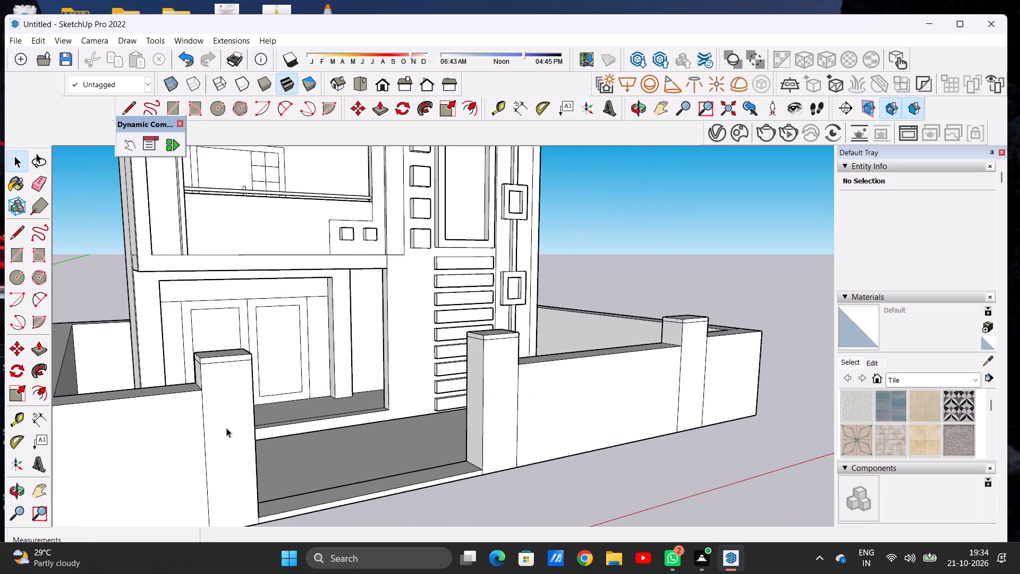
pyautogui.scroll(-10, 226, 428)
pyautogui.moveTo(264, 434); pyautogui.dragTo(343, 426, button='middle')
pyautogui.scroll(11, 351, 423)
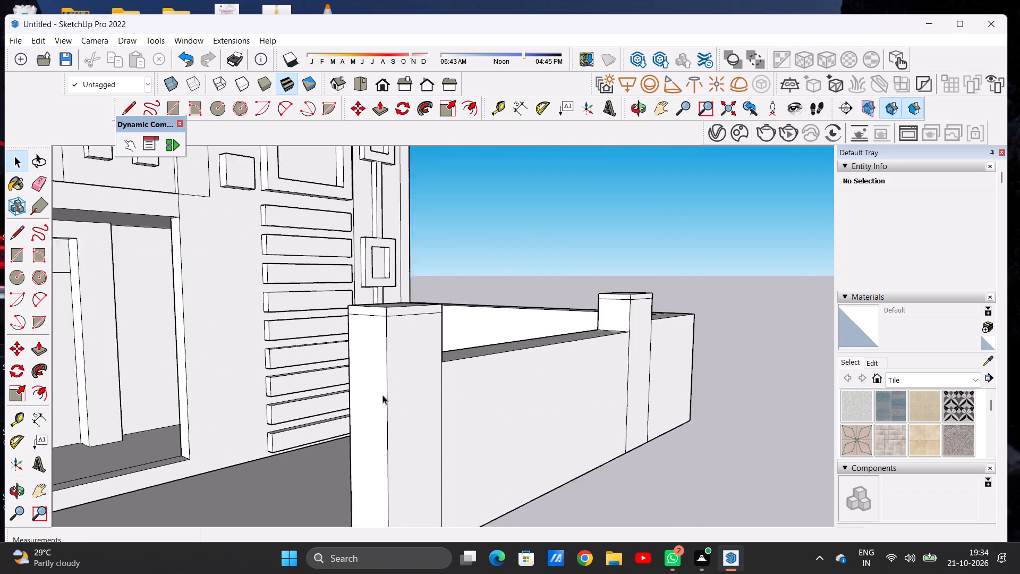
pyautogui.scroll(2, 382, 395)
pyautogui.press('l')
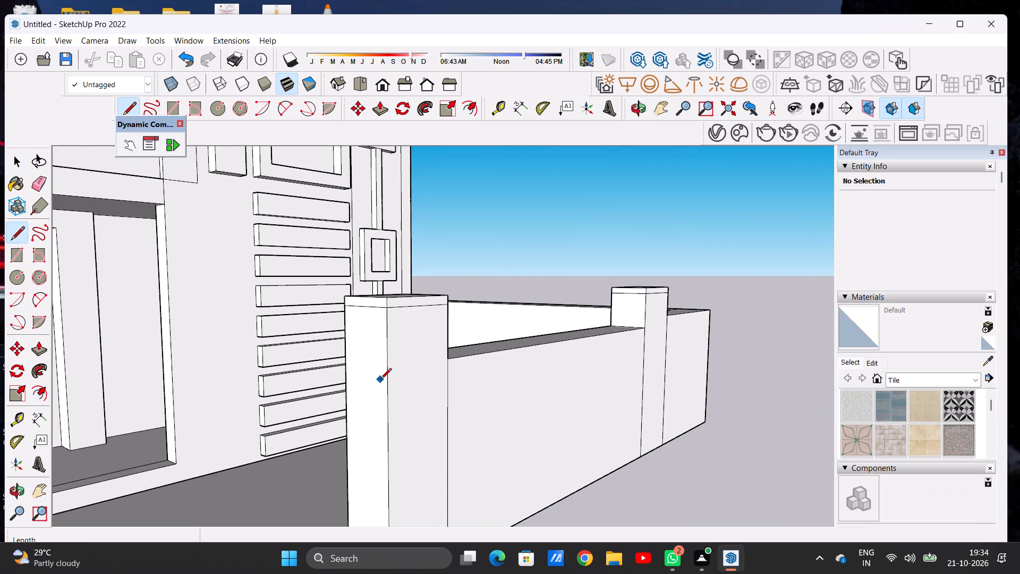
pyautogui.scroll(-3, 379, 379)
pyautogui.scroll(7, 370, 367)
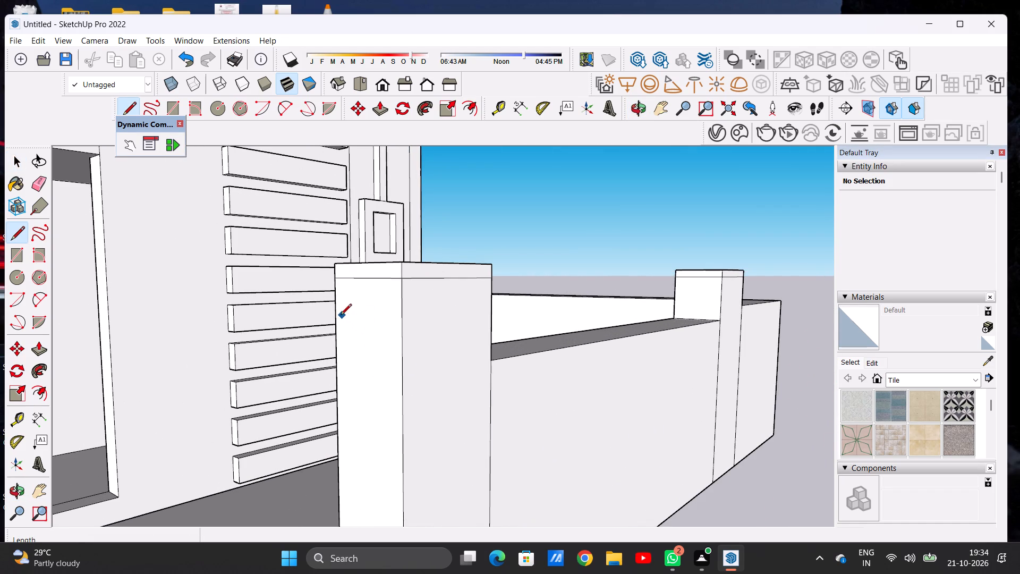
pyautogui.click(335, 313)
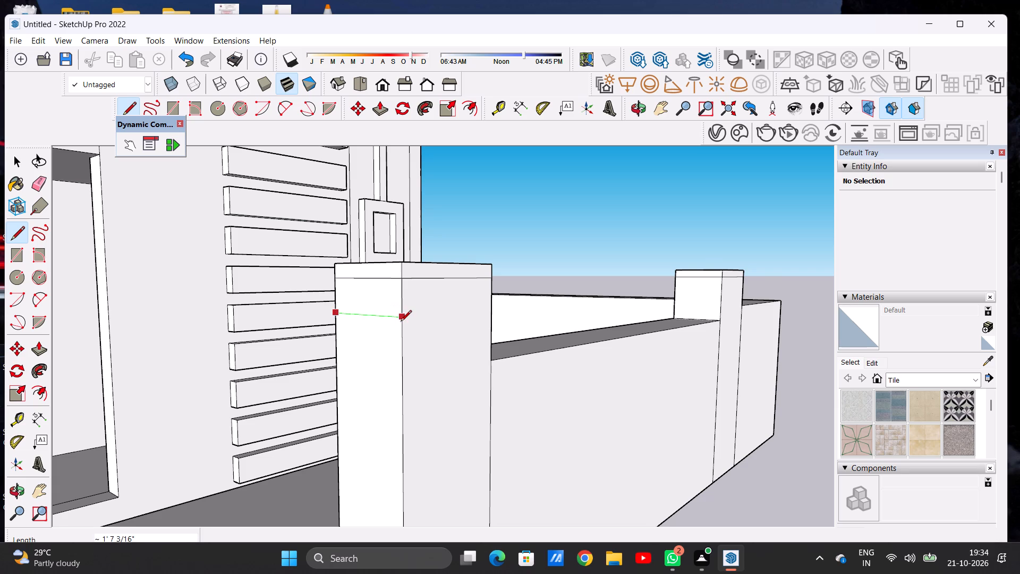
pyautogui.click(400, 322)
pyautogui.scroll(3, 377, 348)
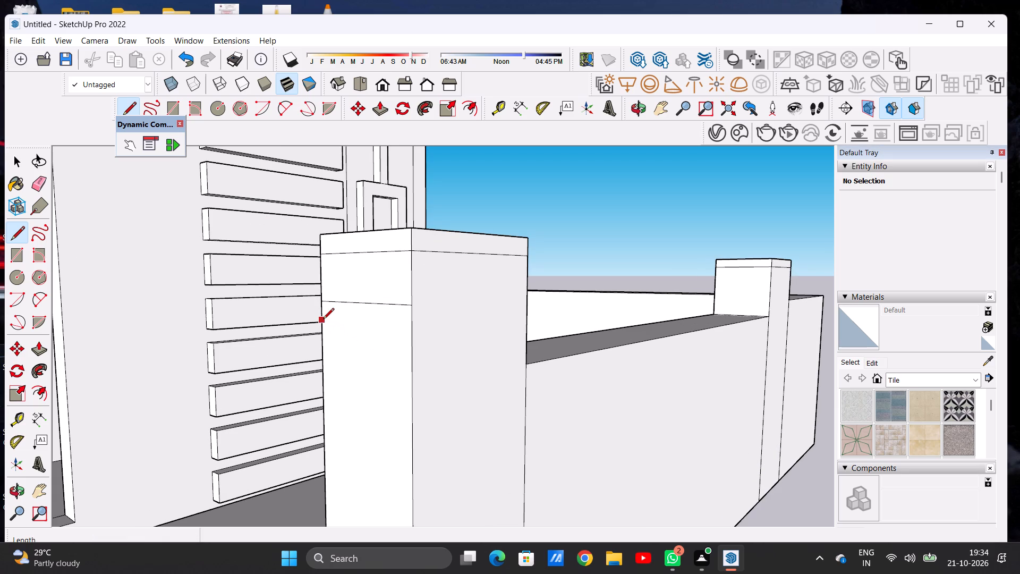
pyautogui.click(320, 320)
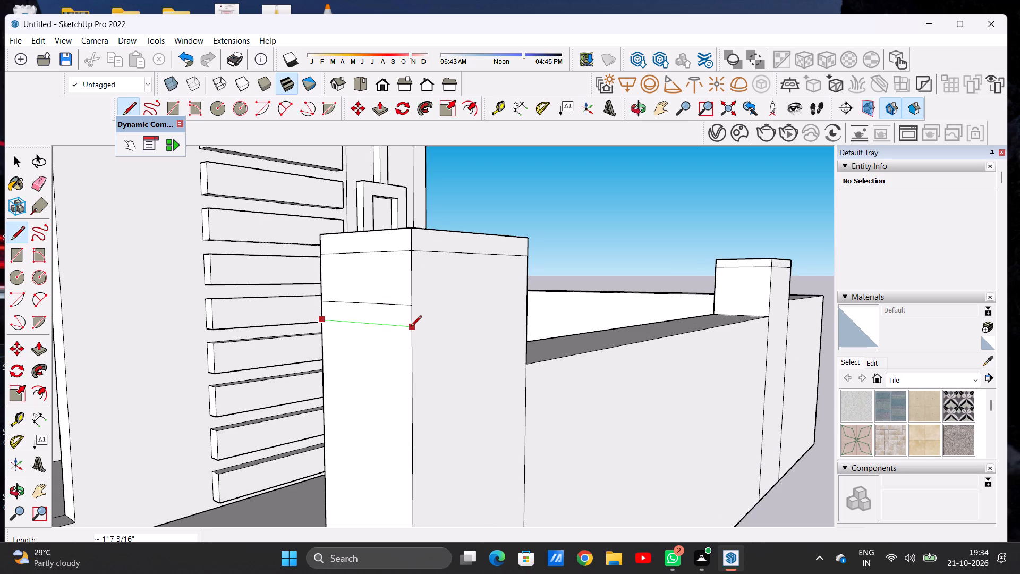
pyautogui.click(411, 327)
pyautogui.press('space')
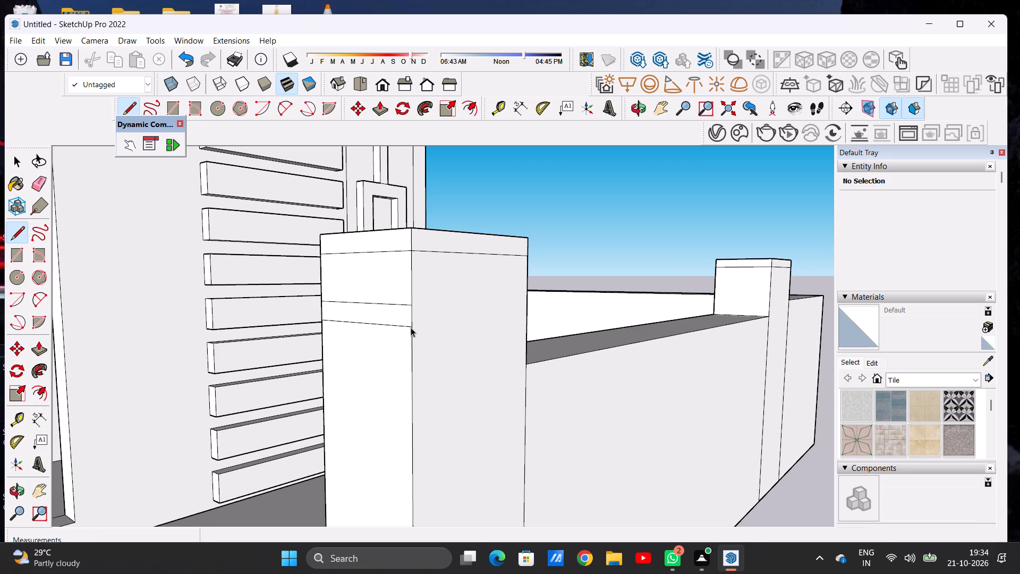
# Push/Pull the band on the pillar's inner face 3 9/16" out into the entrance.
pyautogui.press('p')
pyautogui.moveTo(406, 314); pyautogui.dragTo(386, 314)
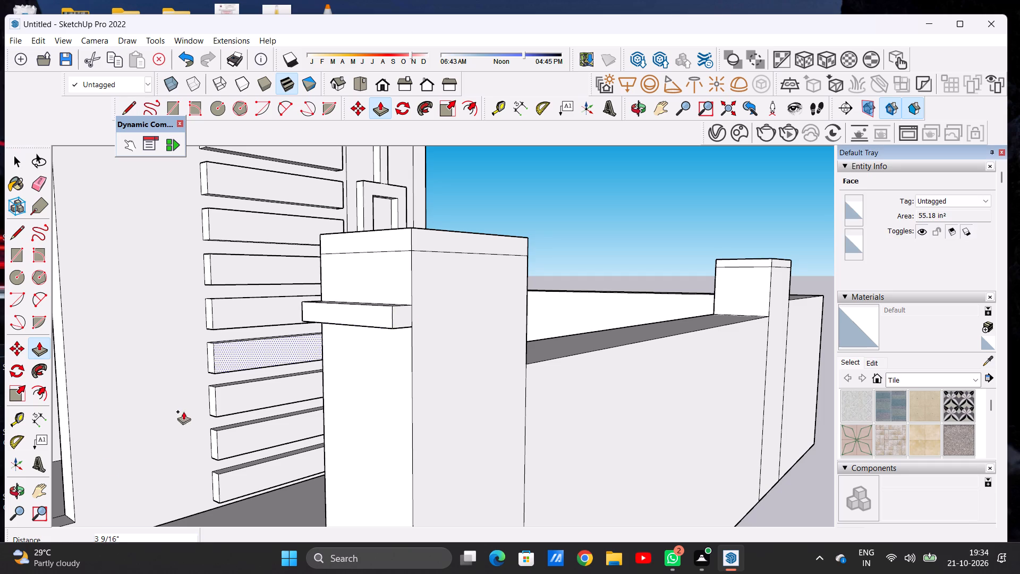
pyautogui.press('space')
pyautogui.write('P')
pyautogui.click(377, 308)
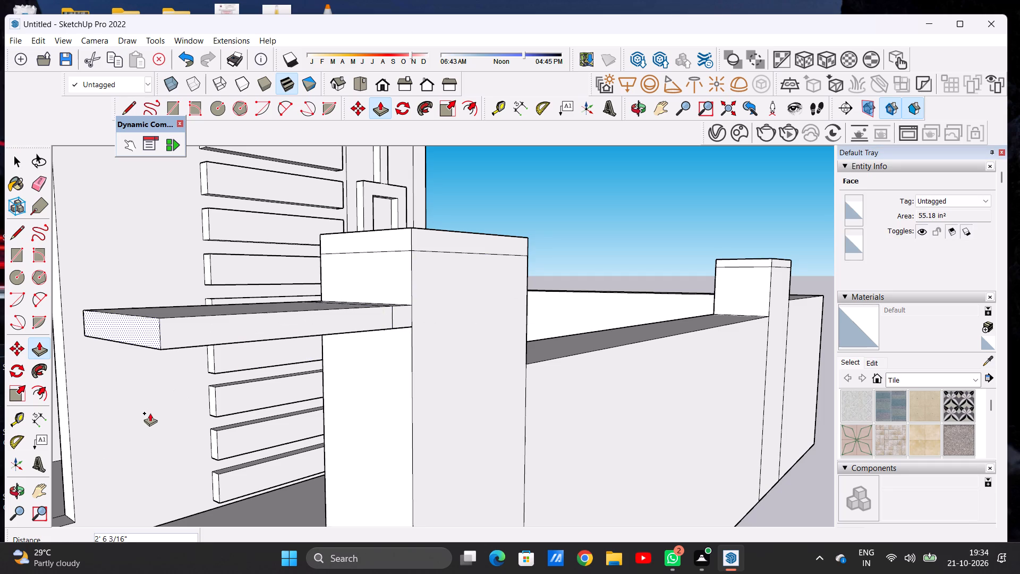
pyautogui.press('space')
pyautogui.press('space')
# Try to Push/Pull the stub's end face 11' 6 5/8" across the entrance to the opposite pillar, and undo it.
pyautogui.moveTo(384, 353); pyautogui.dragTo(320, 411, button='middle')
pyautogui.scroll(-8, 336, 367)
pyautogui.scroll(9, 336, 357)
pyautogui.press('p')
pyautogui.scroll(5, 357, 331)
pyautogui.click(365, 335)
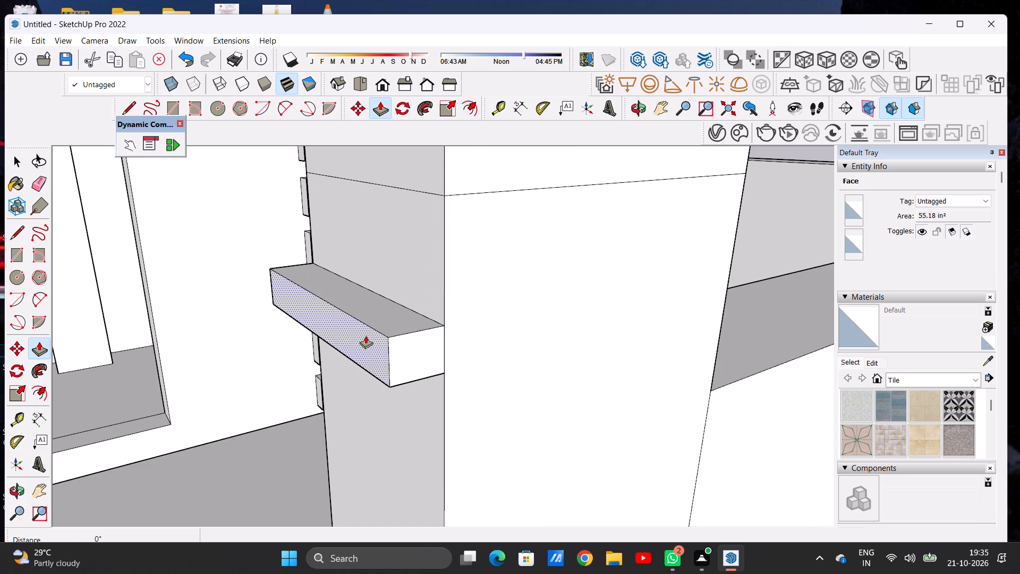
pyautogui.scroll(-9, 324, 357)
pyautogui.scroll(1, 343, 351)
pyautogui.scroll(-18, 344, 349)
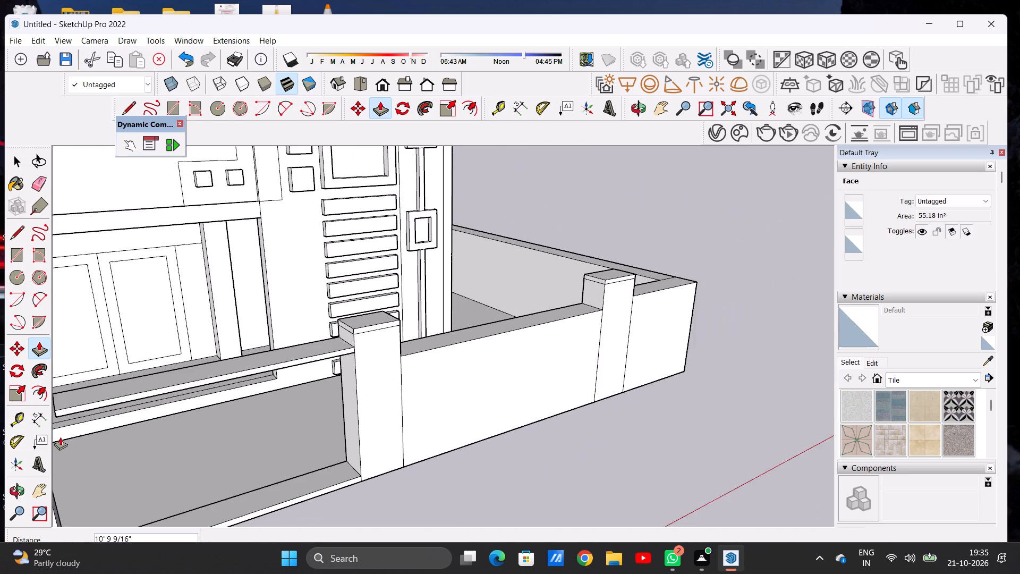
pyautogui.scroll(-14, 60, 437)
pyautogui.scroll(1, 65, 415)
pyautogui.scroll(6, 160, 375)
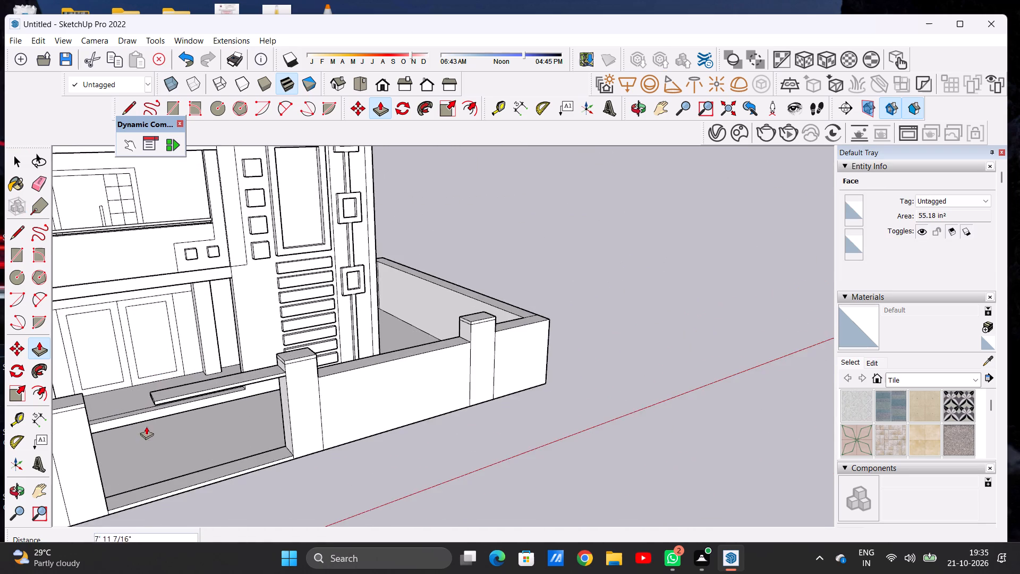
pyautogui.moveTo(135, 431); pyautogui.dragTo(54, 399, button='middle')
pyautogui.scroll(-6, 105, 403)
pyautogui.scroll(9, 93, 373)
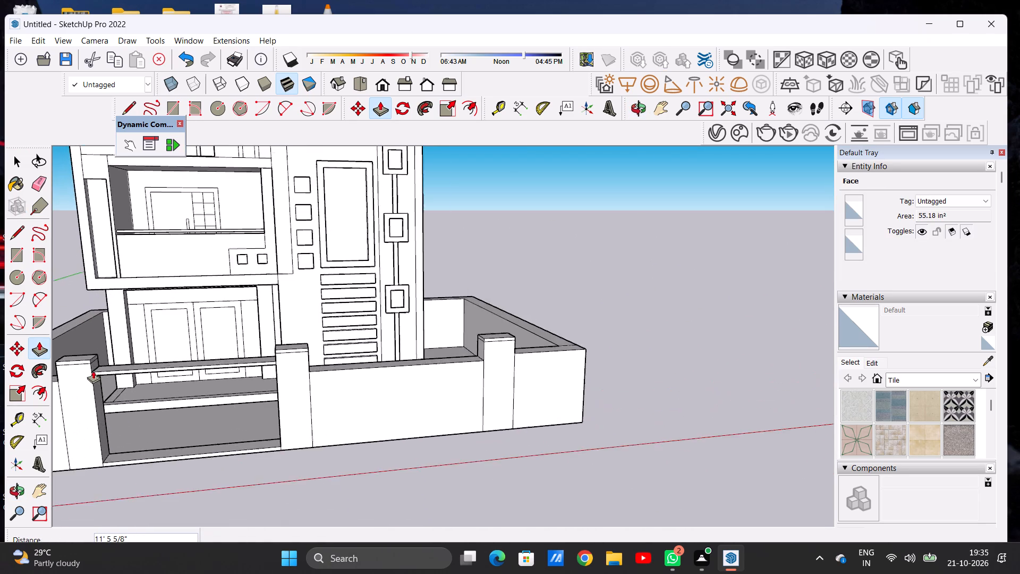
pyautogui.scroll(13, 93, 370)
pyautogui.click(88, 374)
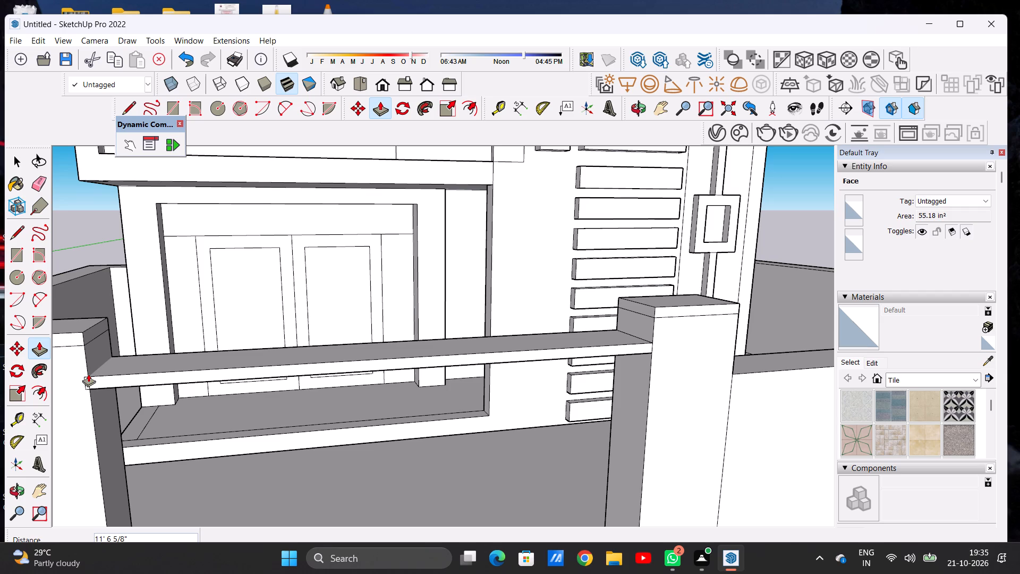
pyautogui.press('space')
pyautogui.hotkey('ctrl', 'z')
# Push/Pull the stub's end face about 11' 5 13/16" across the entrance to the opposite pillar, forming a horizontal rail.
pyautogui.scroll(-12, 116, 371)
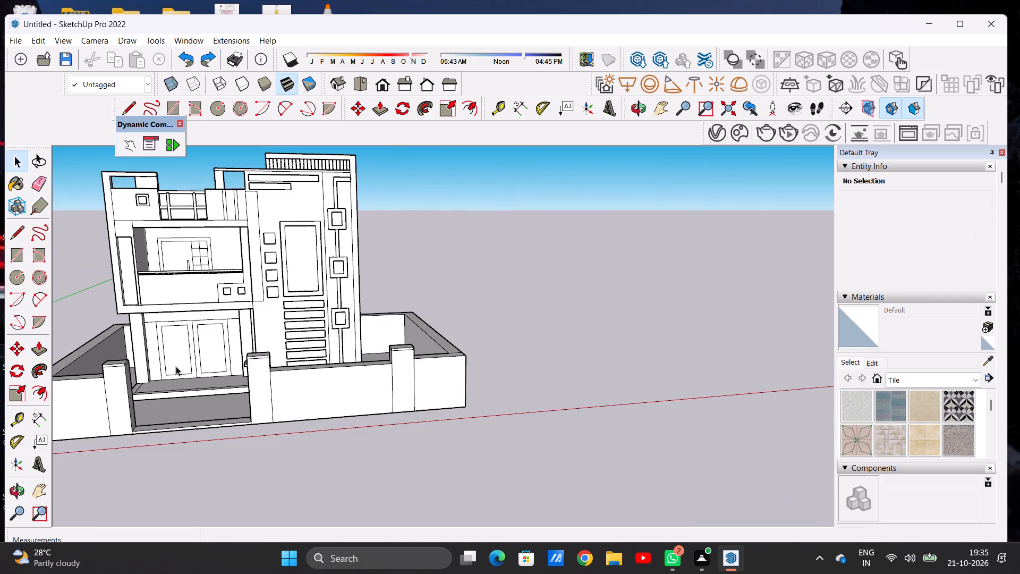
pyautogui.moveTo(159, 389); pyautogui.dragTo(295, 385, button='middle')
pyautogui.scroll(13, 297, 396)
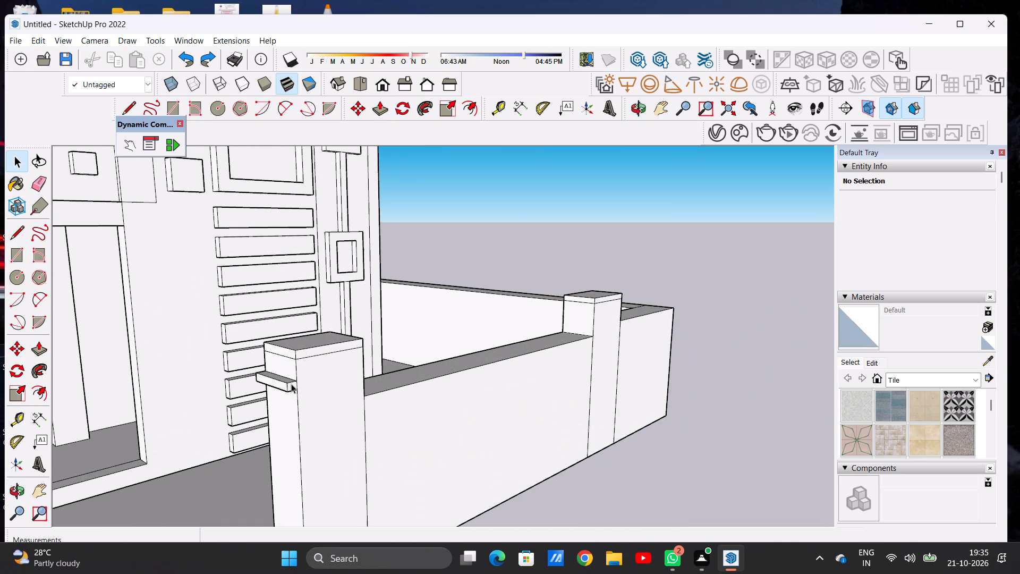
pyautogui.press('p')
pyautogui.scroll(1, 271, 374)
pyautogui.scroll(-3, 271, 377)
pyautogui.scroll(8, 271, 377)
pyautogui.click(295, 395)
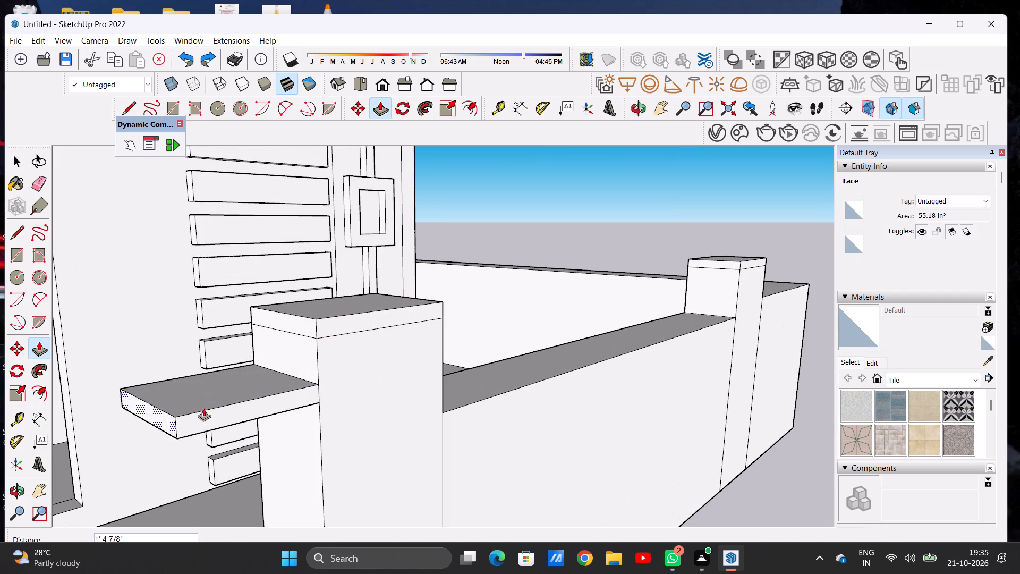
pyautogui.scroll(-8, 227, 393)
pyautogui.scroll(1, 228, 393)
pyautogui.scroll(-11, 248, 392)
pyautogui.scroll(1, 248, 392)
pyautogui.scroll(-20, 249, 392)
pyautogui.scroll(-1, 249, 392)
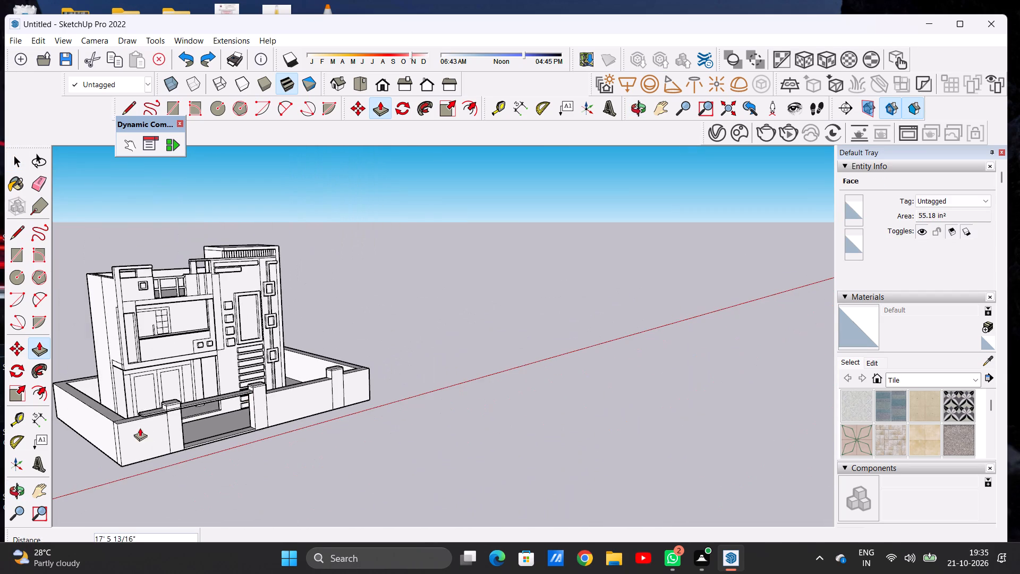
pyautogui.moveTo(199, 416); pyautogui.dragTo(71, 414, button='middle')
pyautogui.scroll(5, 180, 377)
pyautogui.scroll(-1, 185, 377)
pyautogui.scroll(11, 186, 377)
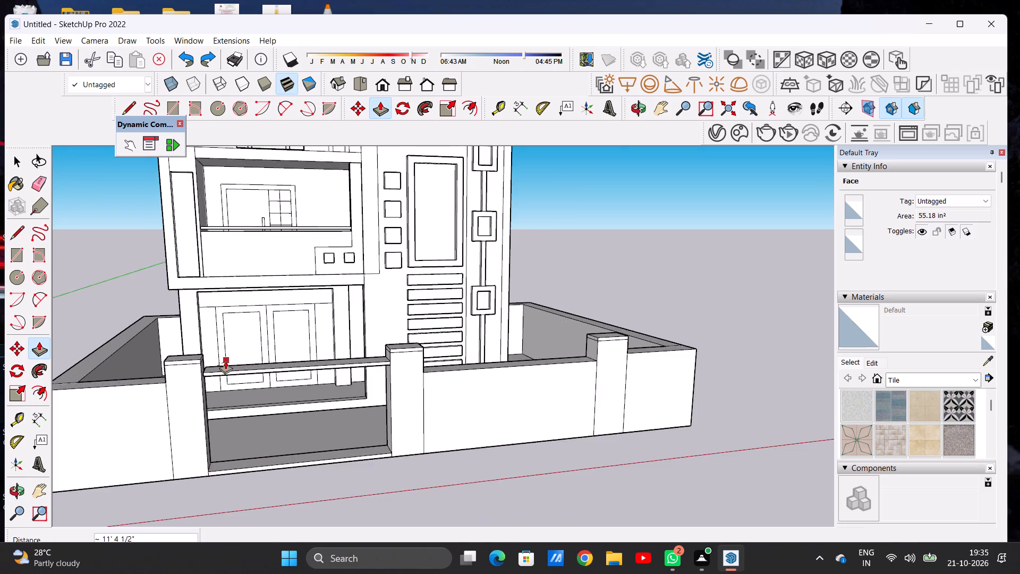
pyautogui.scroll(10, 225, 361)
pyautogui.scroll(-10, 191, 386)
pyautogui.scroll(7, 171, 418)
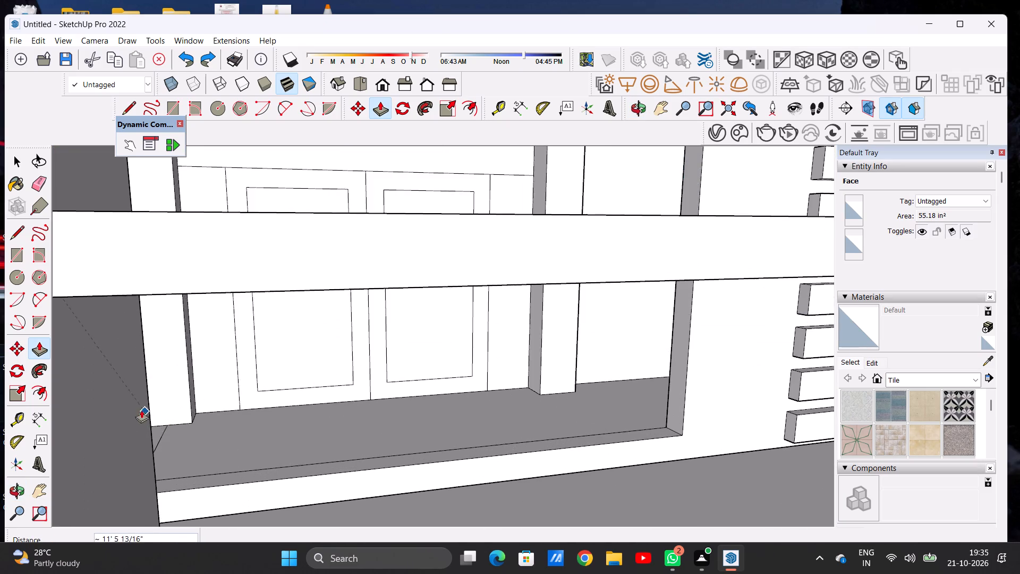
pyautogui.scroll(-7, 150, 407)
pyautogui.click(142, 379)
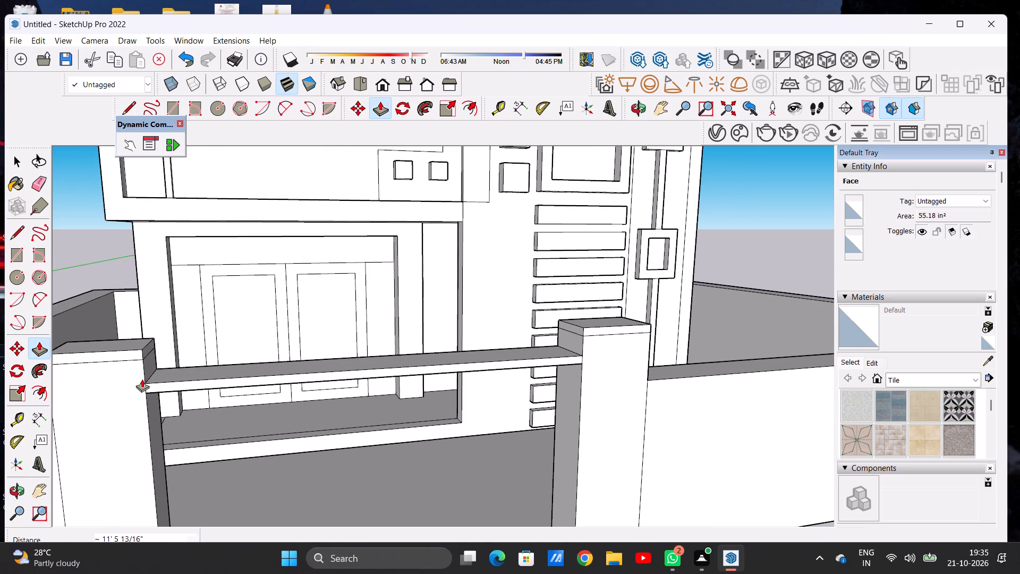
pyautogui.press('space')
# Examine the house, boundary wall and entrance rail from several distances and angles.
pyautogui.scroll(-20, 241, 400)
pyautogui.scroll(-1, 241, 400)
pyautogui.scroll(11, 336, 353)
pyautogui.scroll(-1, 336, 353)
pyautogui.scroll(1, 336, 353)
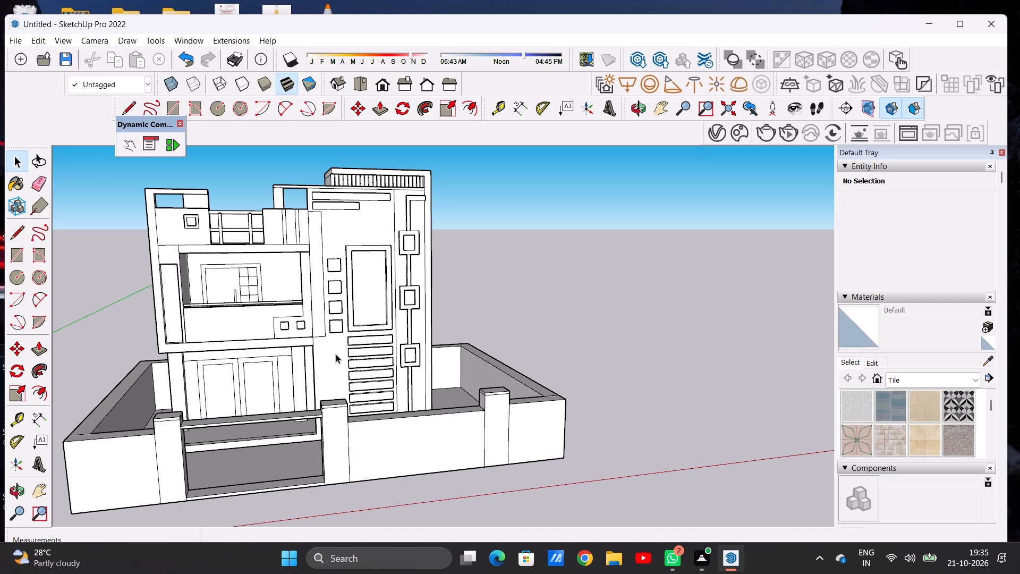
pyautogui.scroll(-11, 307, 372)
pyautogui.scroll(5, 311, 408)
pyautogui.scroll(-1, 282, 414)
pyautogui.scroll(9, 279, 415)
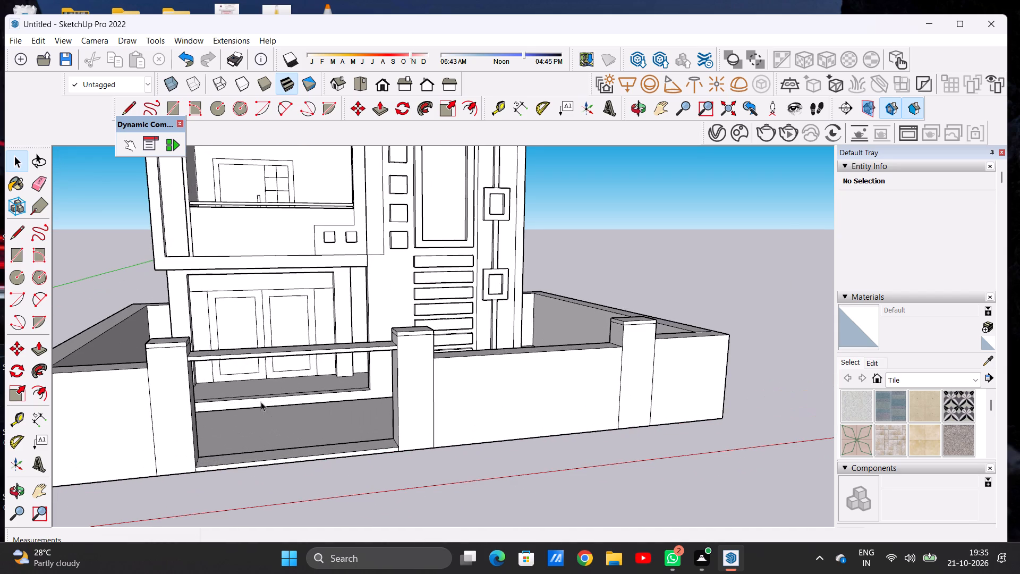
pyautogui.moveTo(183, 383); pyautogui.dragTo(181, 438, button='middle')
pyautogui.scroll(-6, 413, 343)
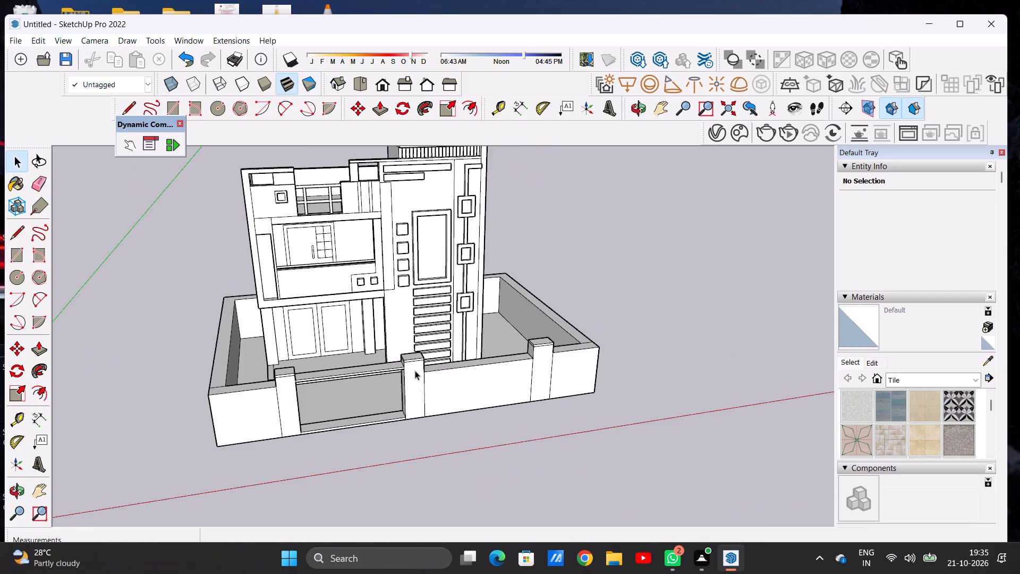
pyautogui.moveTo(338, 384); pyautogui.dragTo(261, 352, button='middle')
pyautogui.scroll(8, 261, 352)
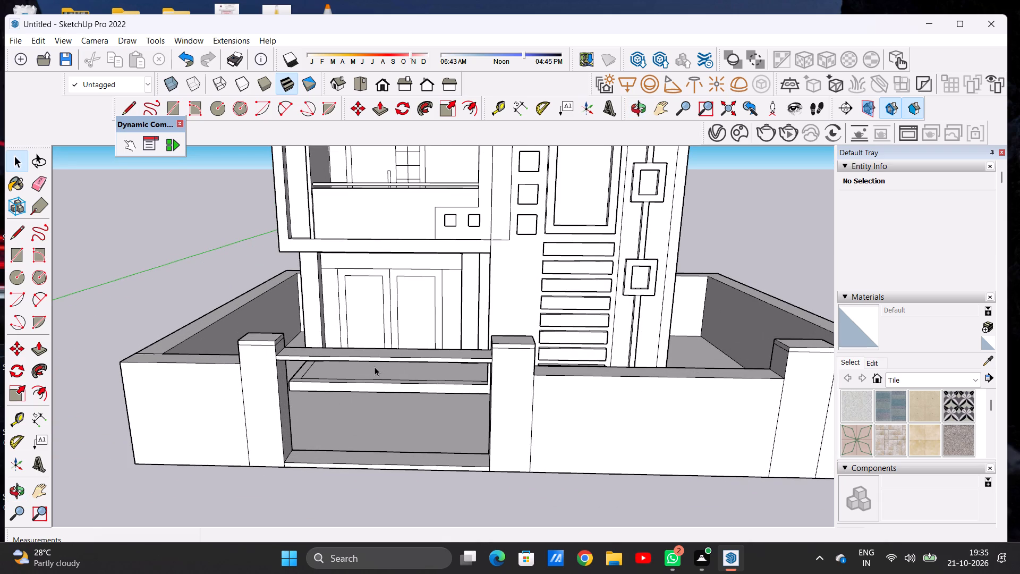
# Draw three lines about 1' 7 3/16" long across the threshold's top near its middle, marking two narrow adjacent strips.
pyautogui.scroll(-6, 363, 367)
pyautogui.moveTo(368, 396); pyautogui.dragTo(370, 467, button='middle')
pyautogui.scroll(1, 370, 467)
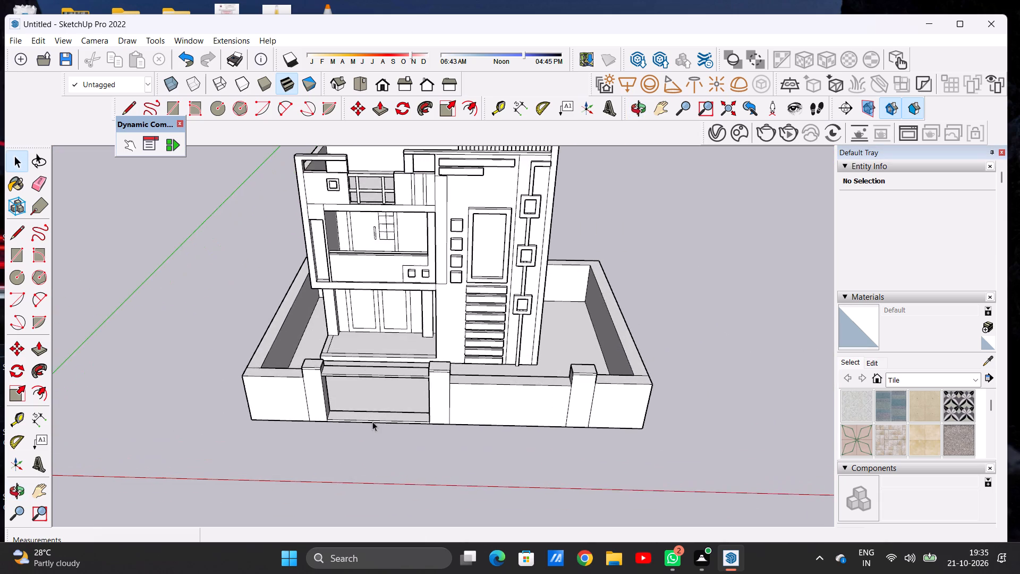
pyautogui.scroll(12, 372, 421)
pyautogui.press('l')
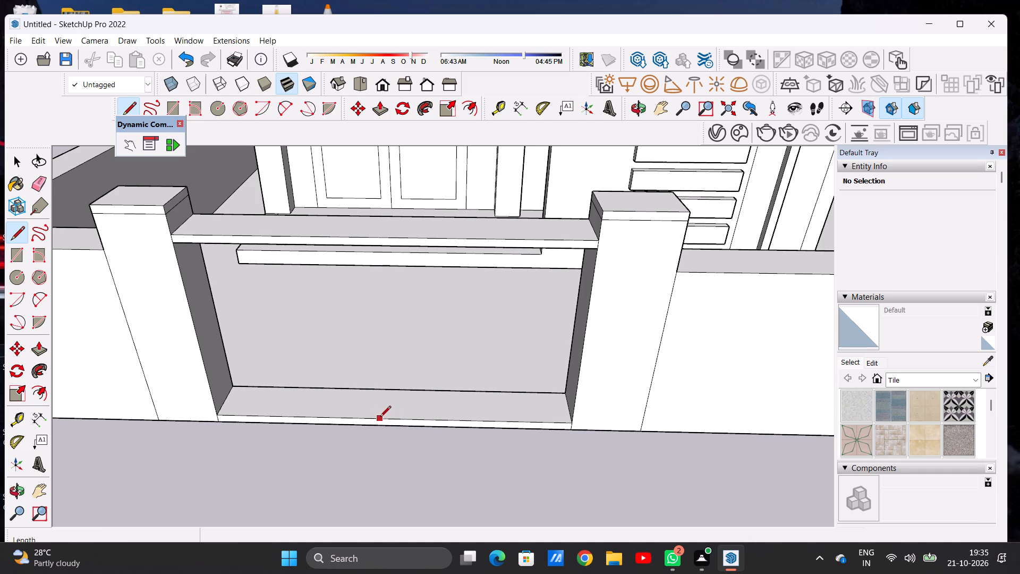
pyautogui.click(377, 420)
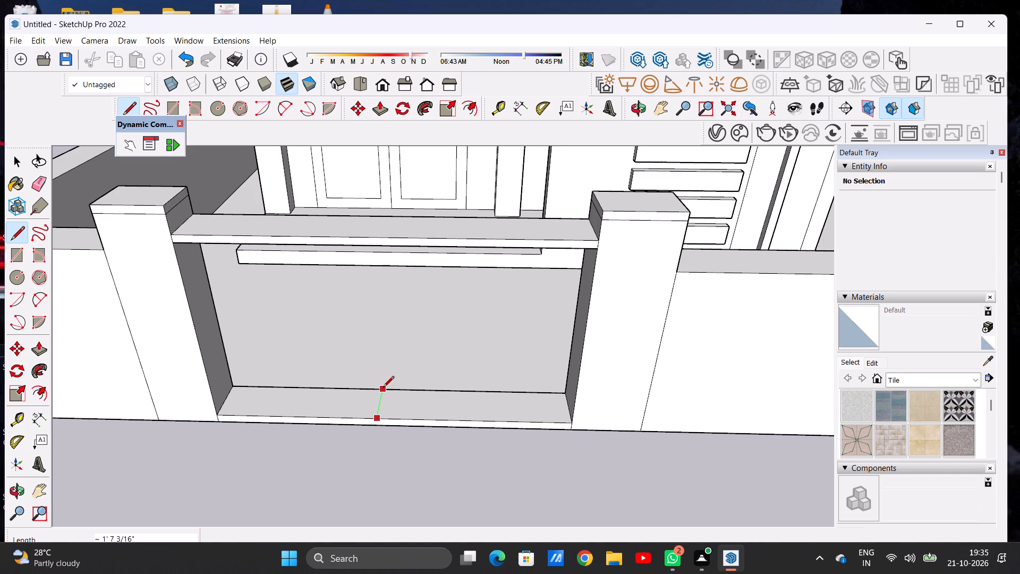
pyautogui.click(383, 388)
pyautogui.click(411, 419)
pyautogui.click(409, 391)
pyautogui.click(395, 419)
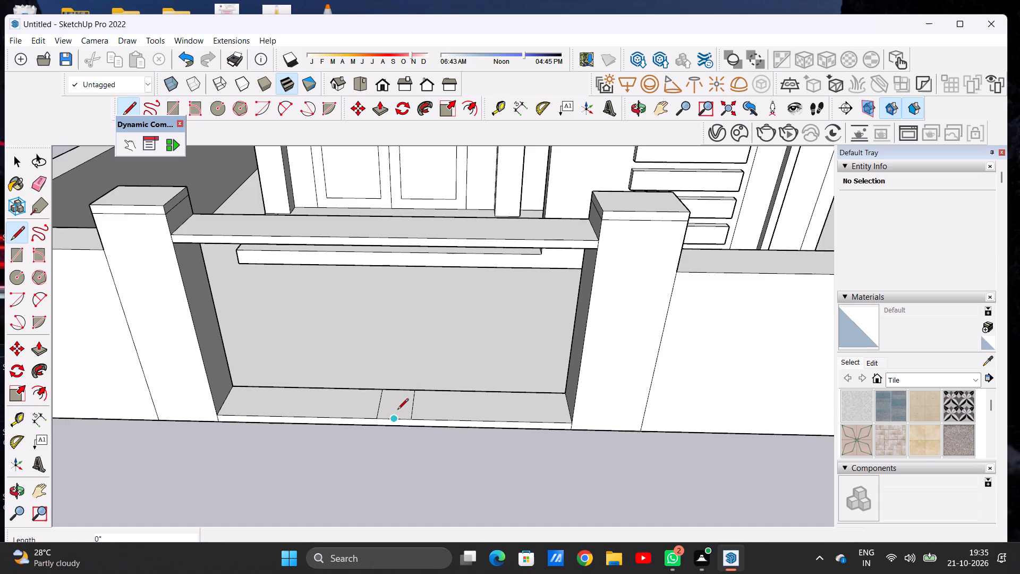
pyautogui.click(398, 392)
pyautogui.press('space')
# Push/Pull the two narrow threshold strips up about 6' 2 3/16" to the rail's underside, forming the central post.
pyautogui.write('P')
pyautogui.scroll(5, 406, 406)
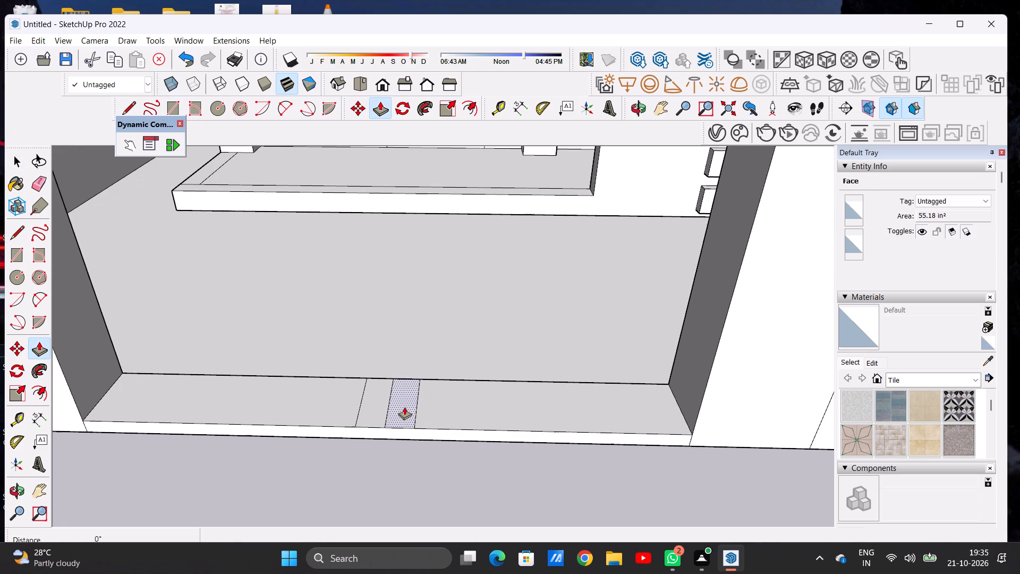
pyautogui.click(404, 407)
pyautogui.scroll(-10, 403, 342)
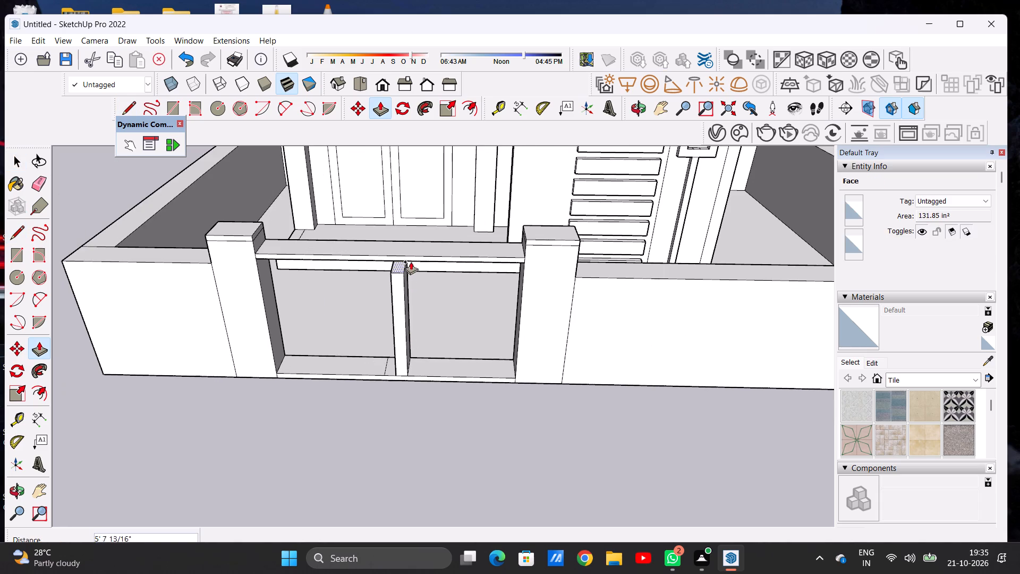
pyautogui.click(524, 263)
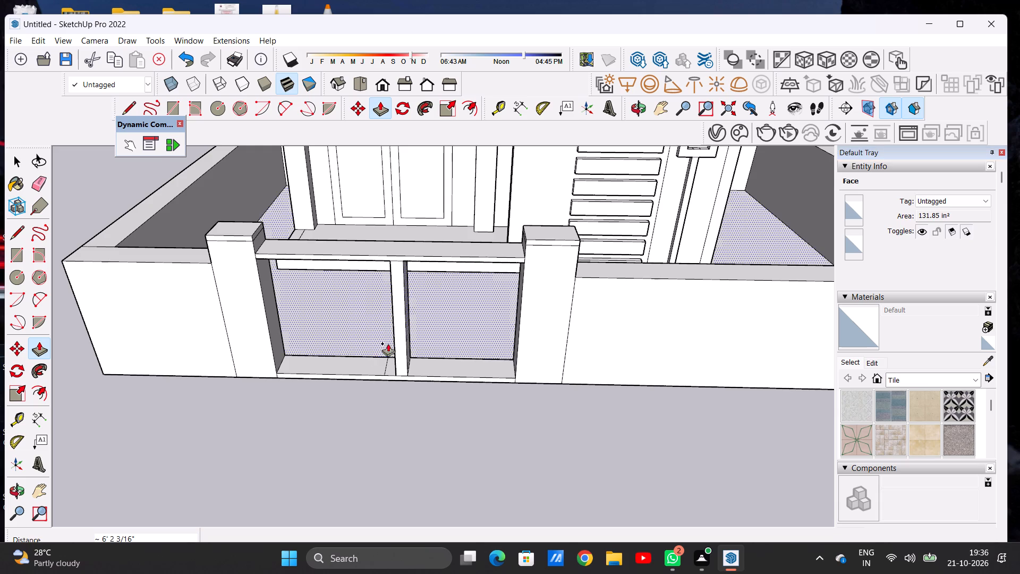
pyautogui.scroll(12, 381, 350)
pyautogui.click(399, 393)
pyautogui.scroll(-10, 404, 334)
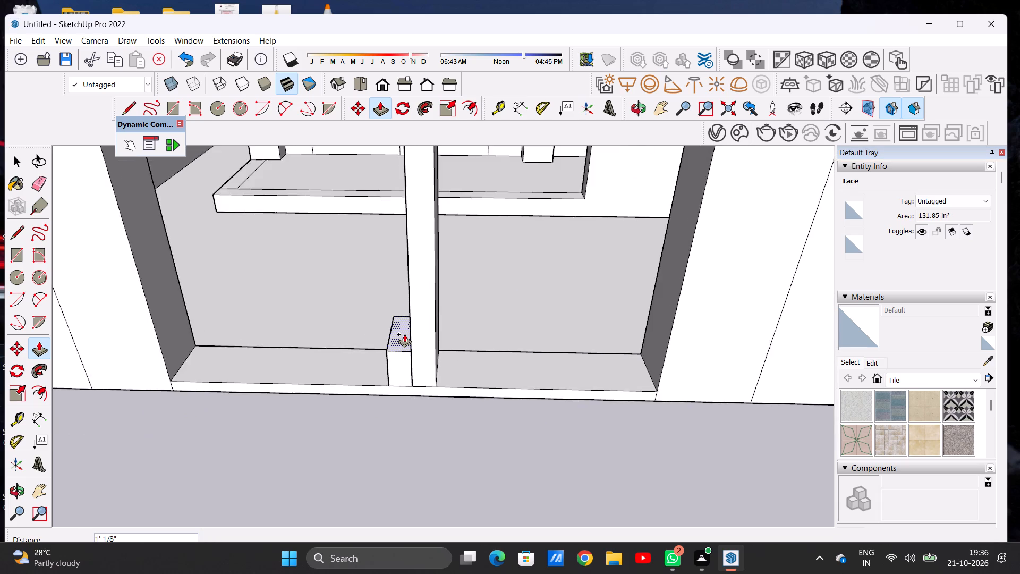
pyautogui.scroll(-13, 404, 334)
pyautogui.scroll(7, 412, 268)
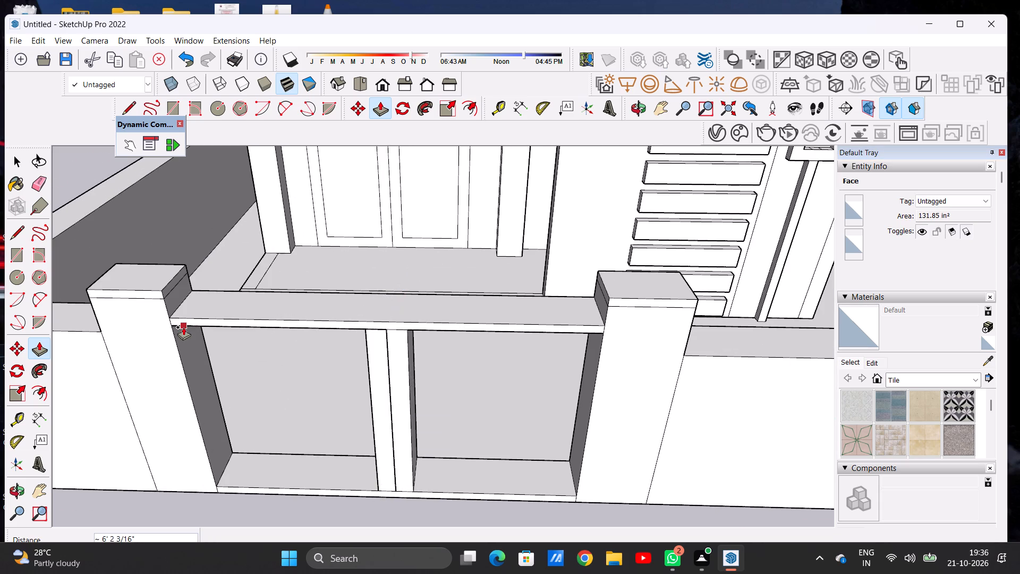
pyautogui.click(177, 329)
pyautogui.press('space')
# Examine the entrance frame, boundary walls and house front from several distances and angles.
pyautogui.scroll(-9, 369, 340)
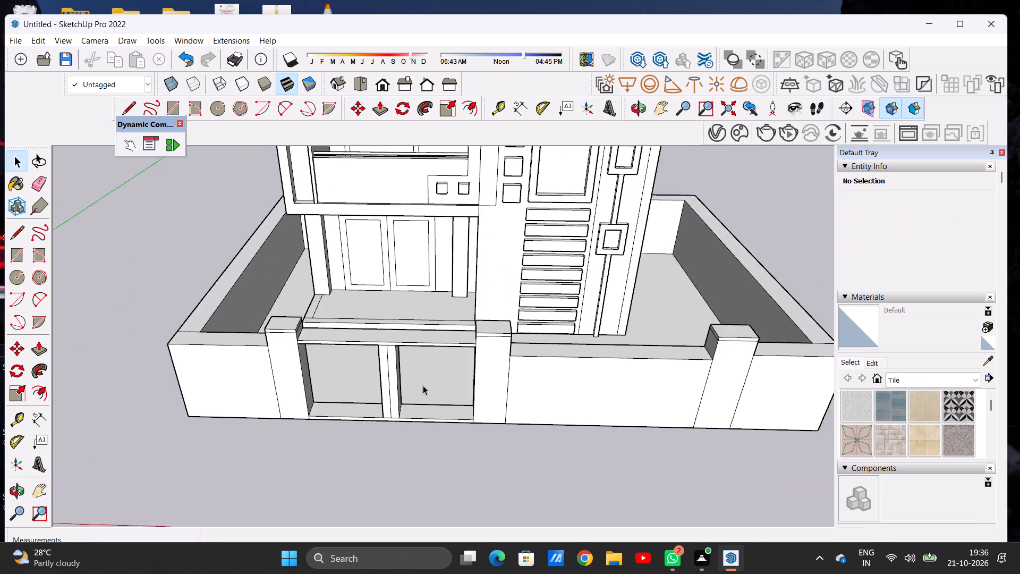
pyautogui.scroll(-6, 423, 385)
pyautogui.scroll(1, 430, 386)
pyautogui.scroll(-2, 430, 386)
pyautogui.moveTo(405, 400); pyautogui.dragTo(409, 314, button='middle')
pyautogui.scroll(8, 413, 356)
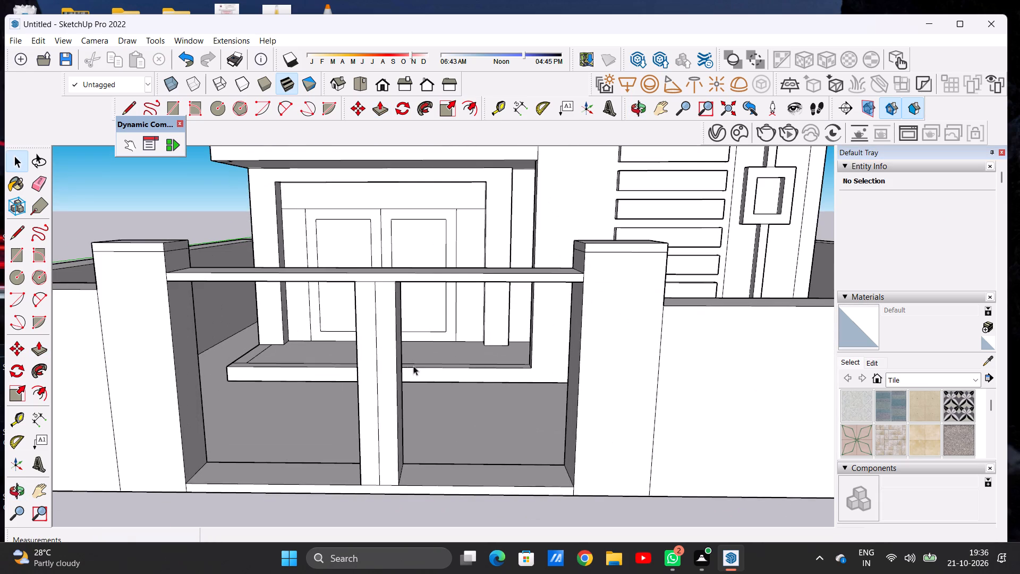
pyautogui.scroll(-6, 413, 386)
pyautogui.scroll(-5, 341, 394)
pyautogui.scroll(6, 342, 393)
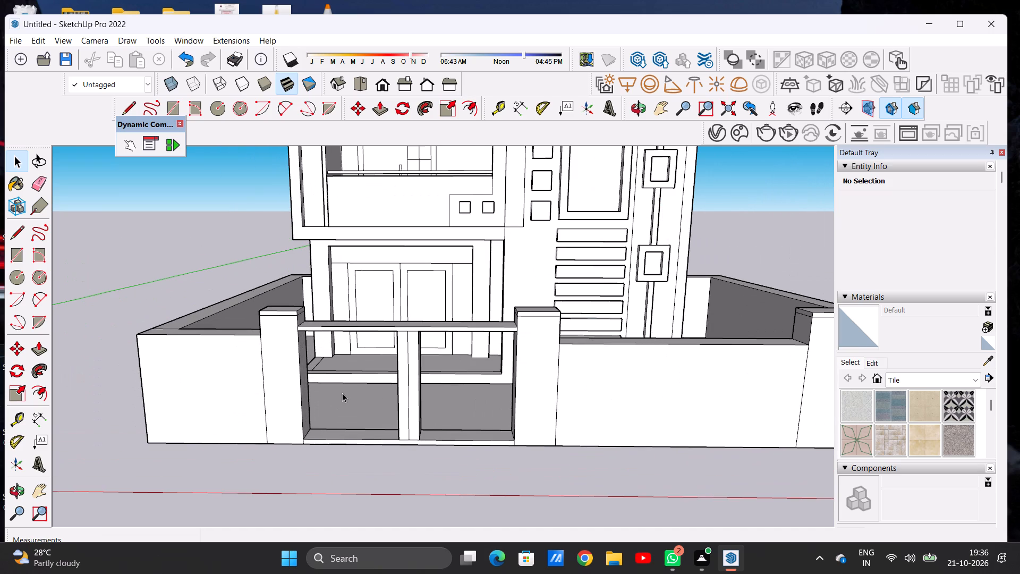
pyautogui.scroll(-4, 342, 393)
pyautogui.scroll(7, 367, 396)
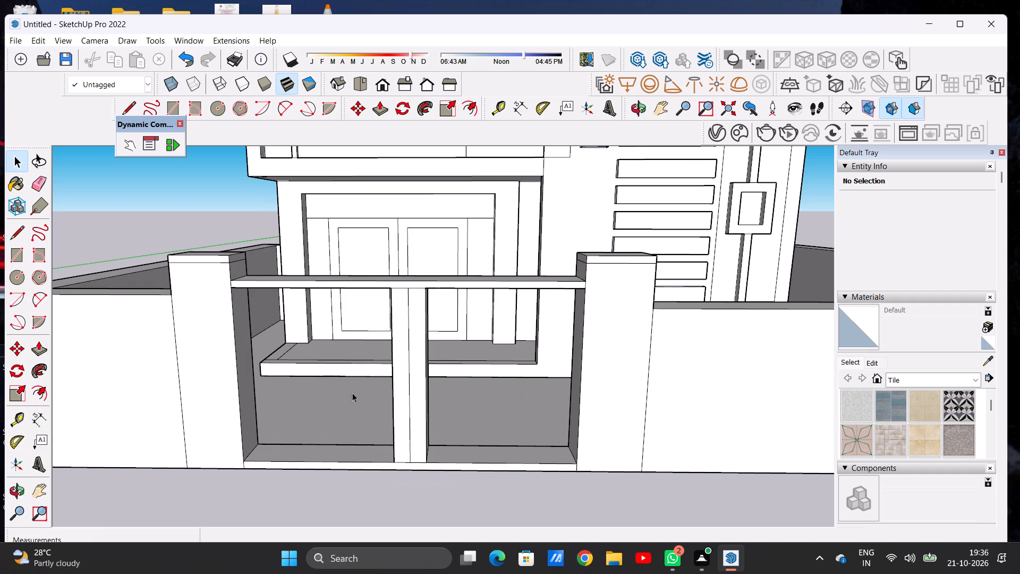
pyautogui.scroll(-5, 280, 386)
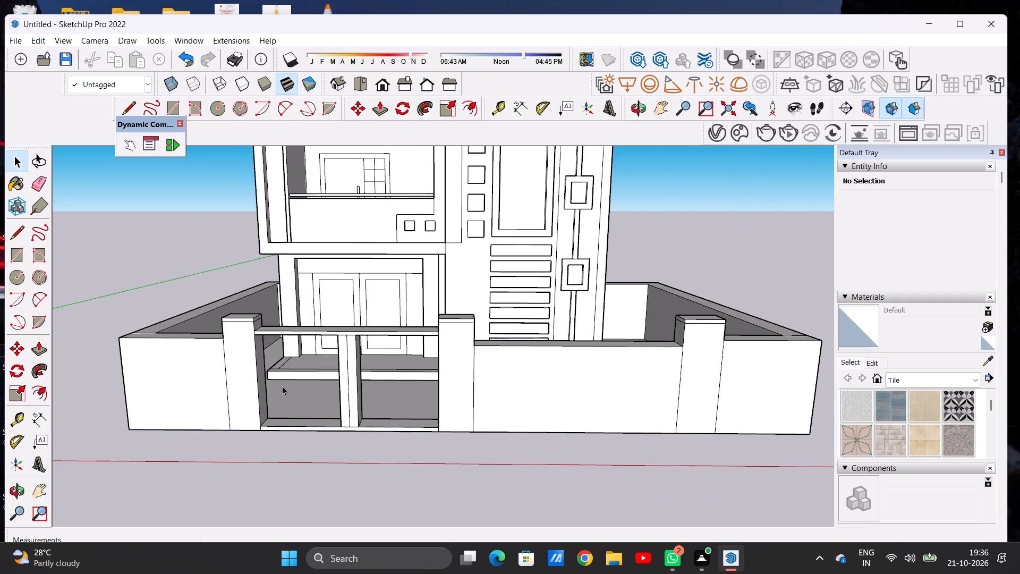
pyautogui.scroll(2, 288, 399)
pyautogui.scroll(-1, 288, 399)
pyautogui.scroll(1, 288, 399)
# Draw lengthwise lines along the threshold's top on both sides of the central post, the right-hand one about 5' 3 7/16" long.
pyautogui.moveTo(335, 415); pyautogui.dragTo(335, 474, button='middle')
pyautogui.scroll(1, 335, 474)
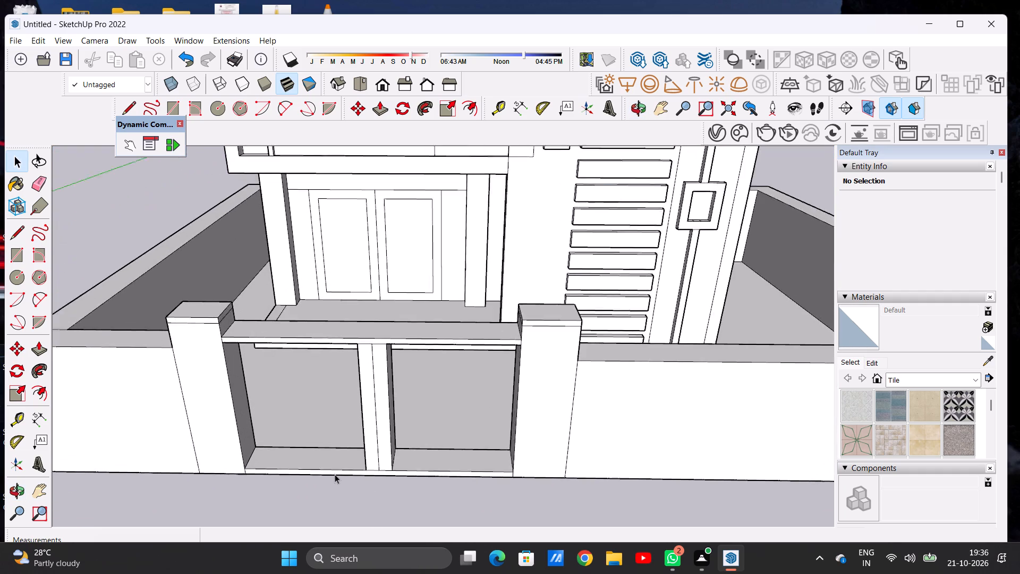
pyautogui.scroll(3, 335, 474)
pyautogui.press('l')
pyautogui.scroll(6, 334, 463)
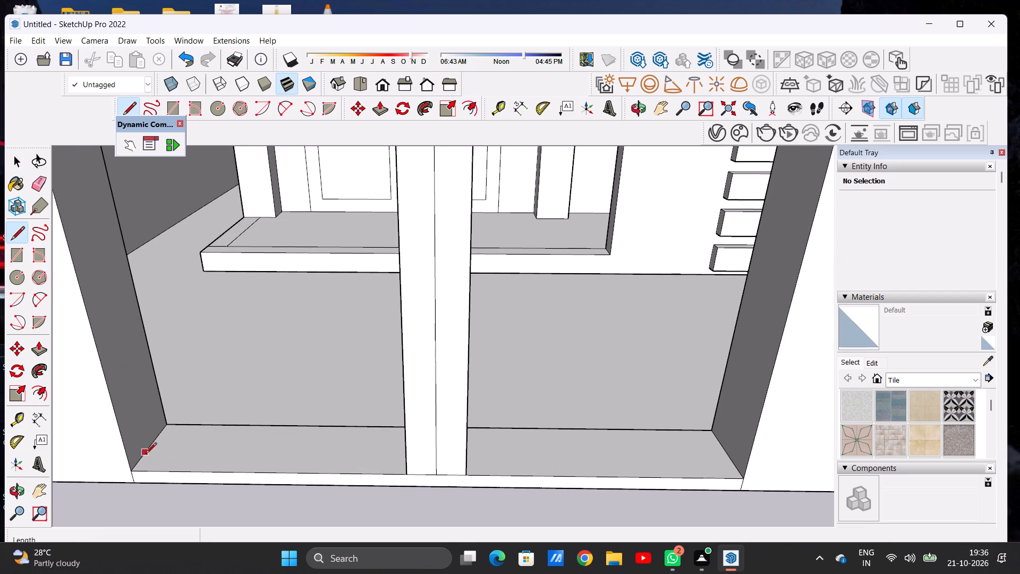
pyautogui.click(147, 455)
pyautogui.scroll(-4, 317, 458)
pyautogui.moveTo(308, 457); pyautogui.dragTo(406, 446, button='middle')
pyautogui.scroll(7, 406, 446)
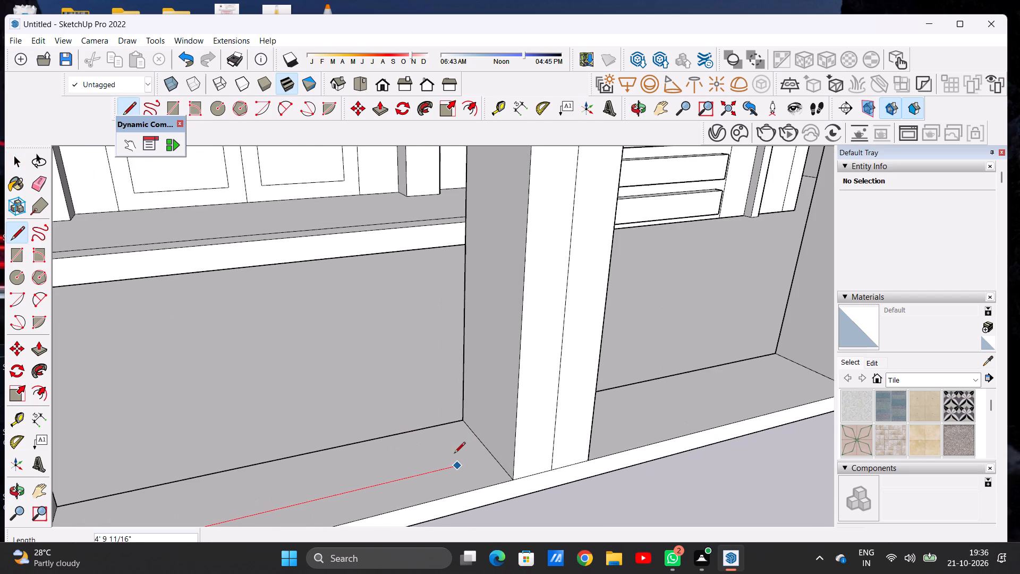
pyautogui.click(490, 458)
pyautogui.scroll(-9, 392, 469)
pyautogui.scroll(14, 476, 459)
pyautogui.moveTo(484, 439); pyautogui.dragTo(404, 439, button='middle')
pyautogui.click(378, 445)
pyautogui.scroll(-5, 461, 445)
pyautogui.scroll(1, 460, 447)
pyautogui.scroll(-2, 460, 447)
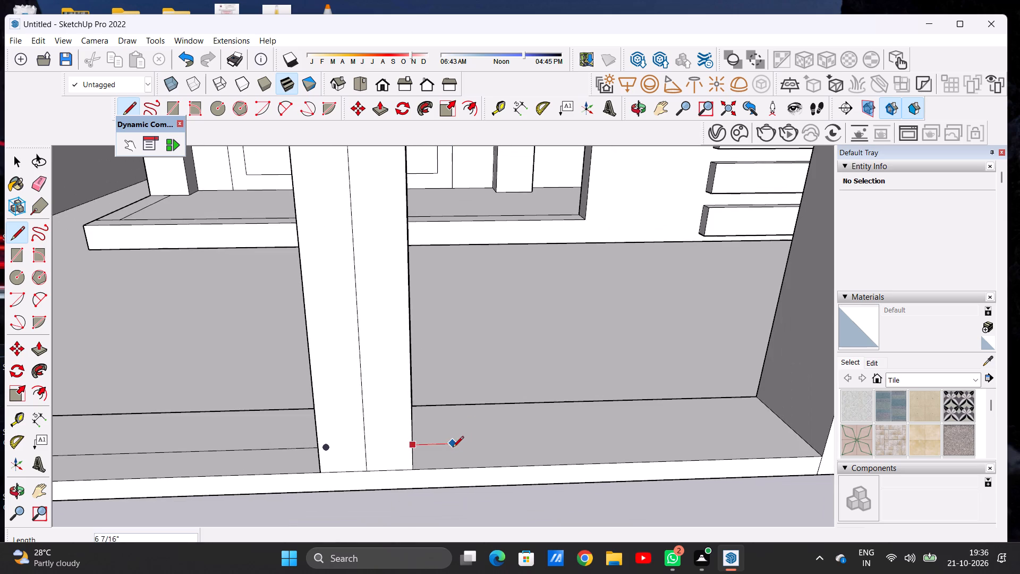
pyautogui.scroll(-8, 526, 448)
pyautogui.scroll(12, 639, 438)
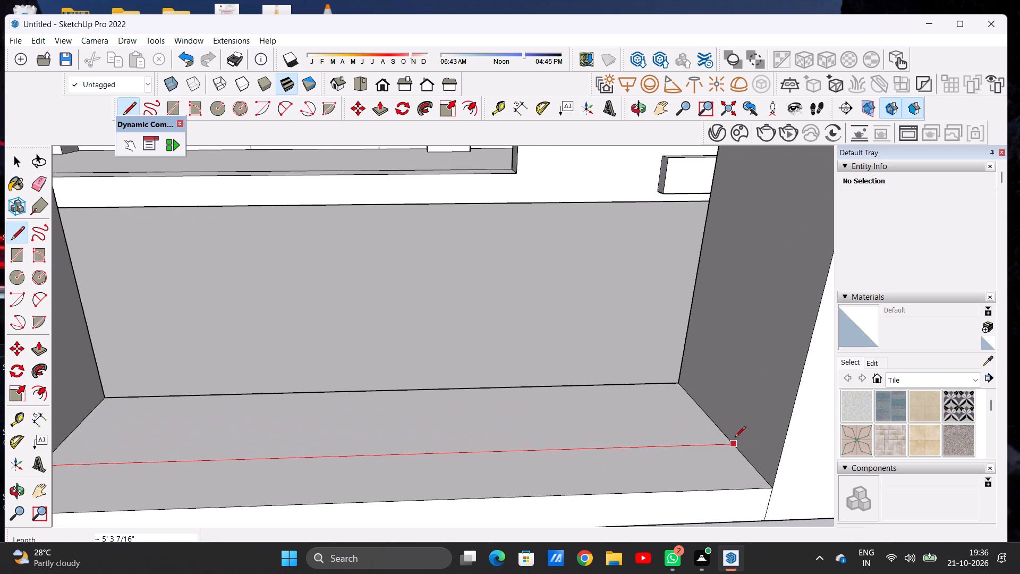
pyautogui.click(736, 439)
pyautogui.press('space')
# Push/Pull the rear threshold strip left of the central post up about 2 5/16".
pyautogui.scroll(-9, 547, 455)
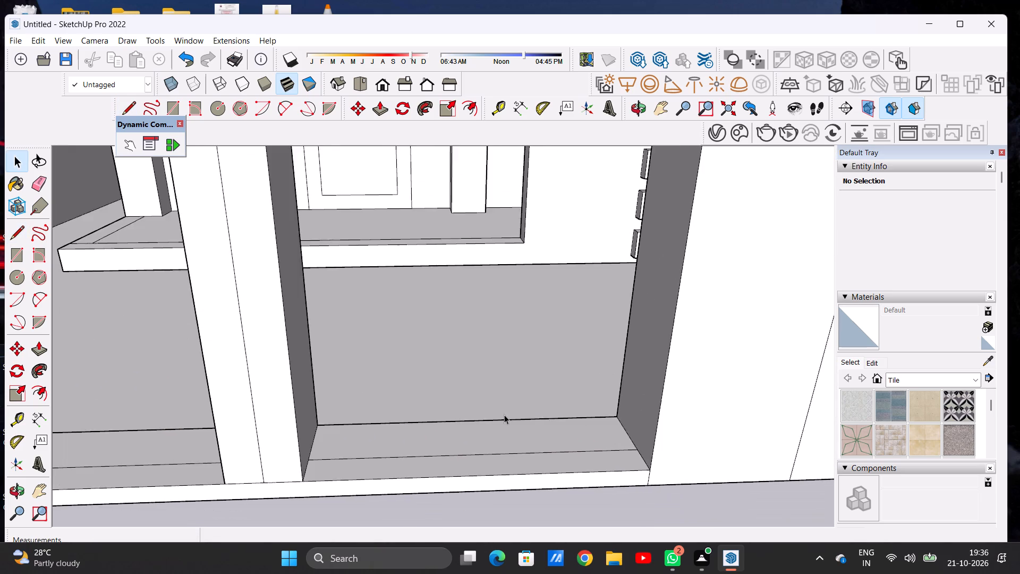
pyautogui.scroll(-12, 504, 415)
pyautogui.scroll(4, 365, 421)
pyautogui.press('p')
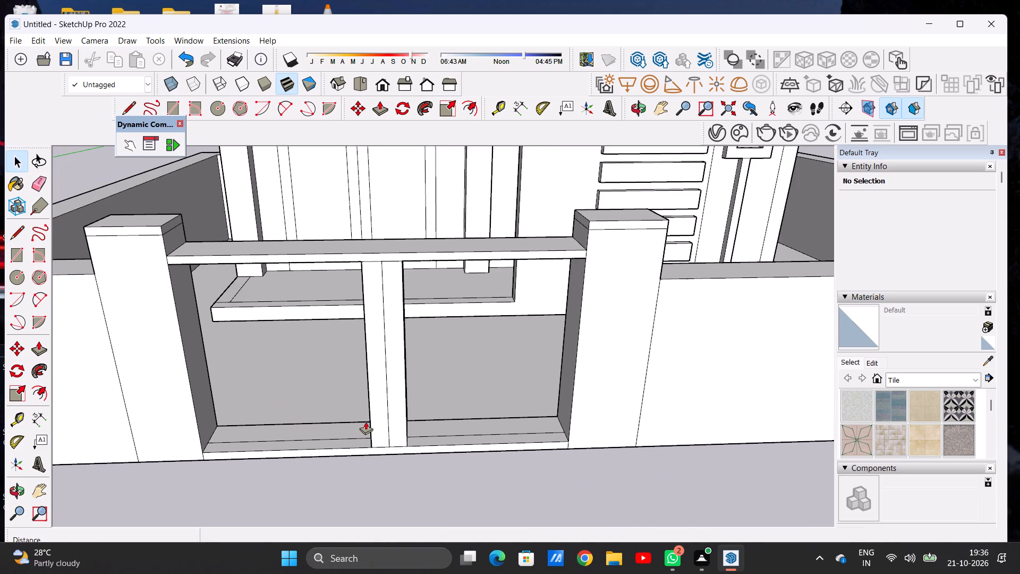
pyautogui.scroll(7, 365, 421)
pyautogui.moveTo(365, 433); pyautogui.dragTo(364, 423)
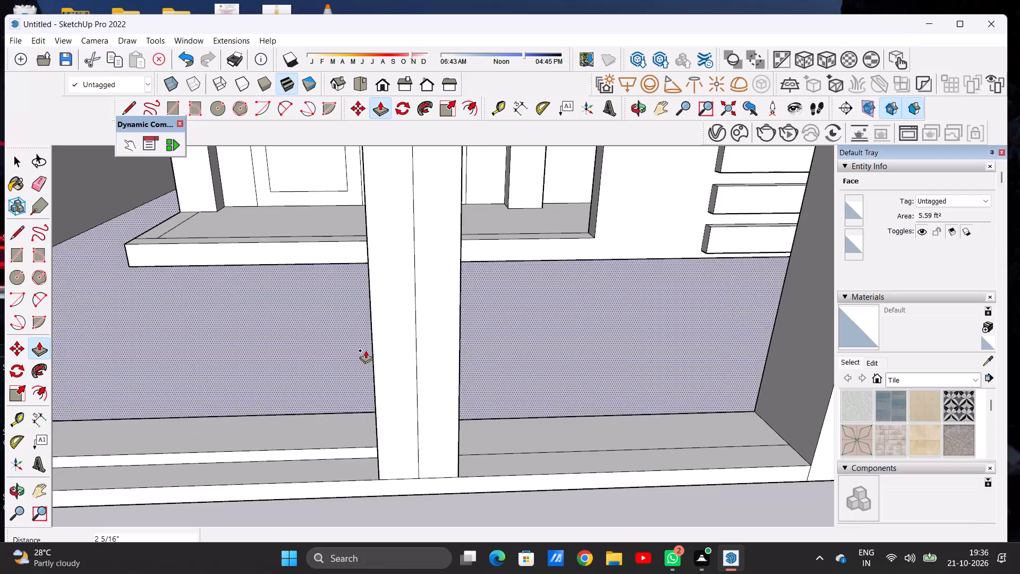
pyautogui.scroll(-3, 365, 350)
pyautogui.press('space')
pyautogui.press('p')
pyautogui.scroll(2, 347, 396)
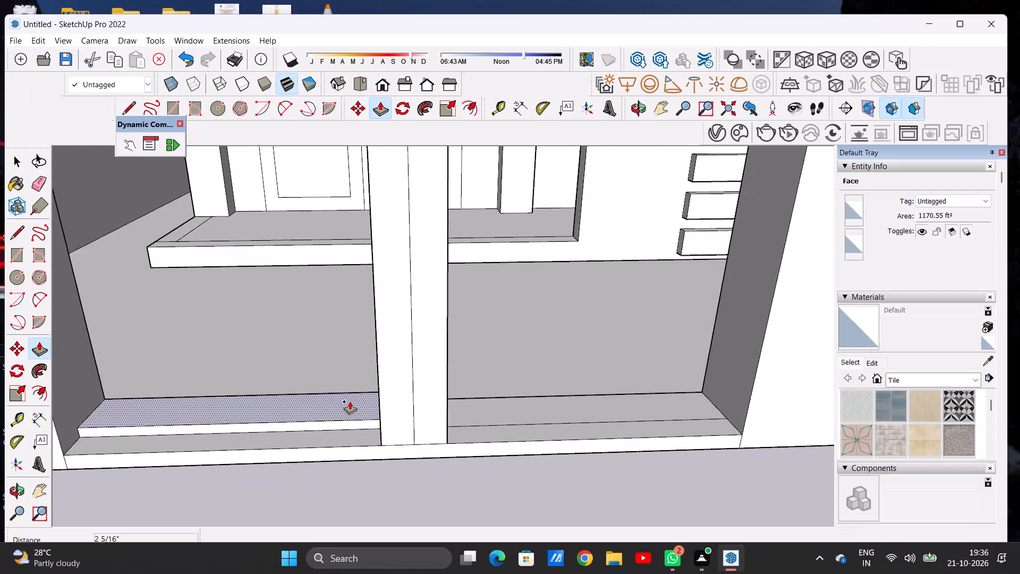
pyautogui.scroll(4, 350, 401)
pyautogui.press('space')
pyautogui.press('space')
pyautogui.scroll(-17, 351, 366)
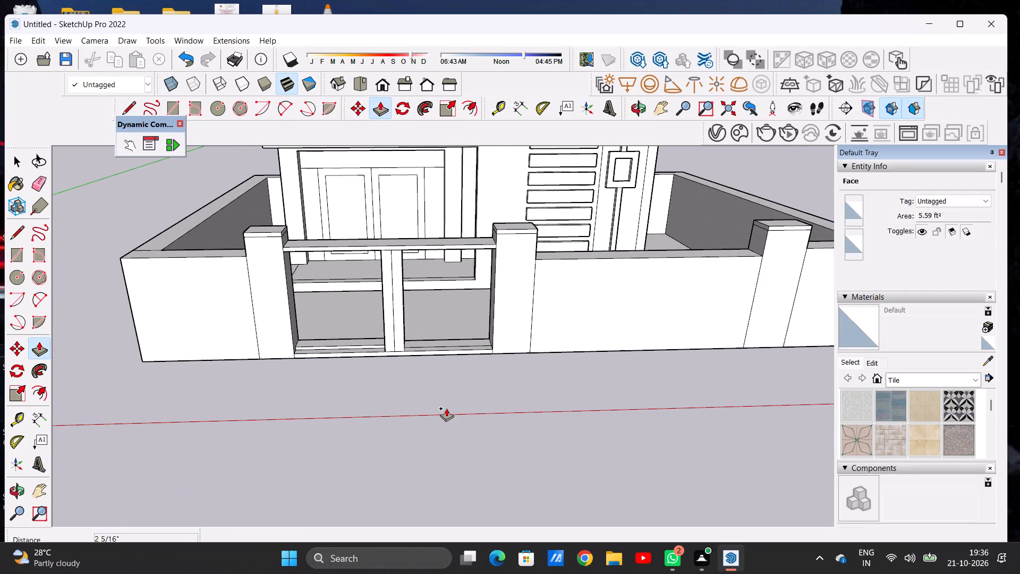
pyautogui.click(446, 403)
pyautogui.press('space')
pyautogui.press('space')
# Push/Pull the raised left rear strip up about 5' 11 7/8" to the rail's underside, forming the left gate panel.
pyautogui.scroll(6, 346, 335)
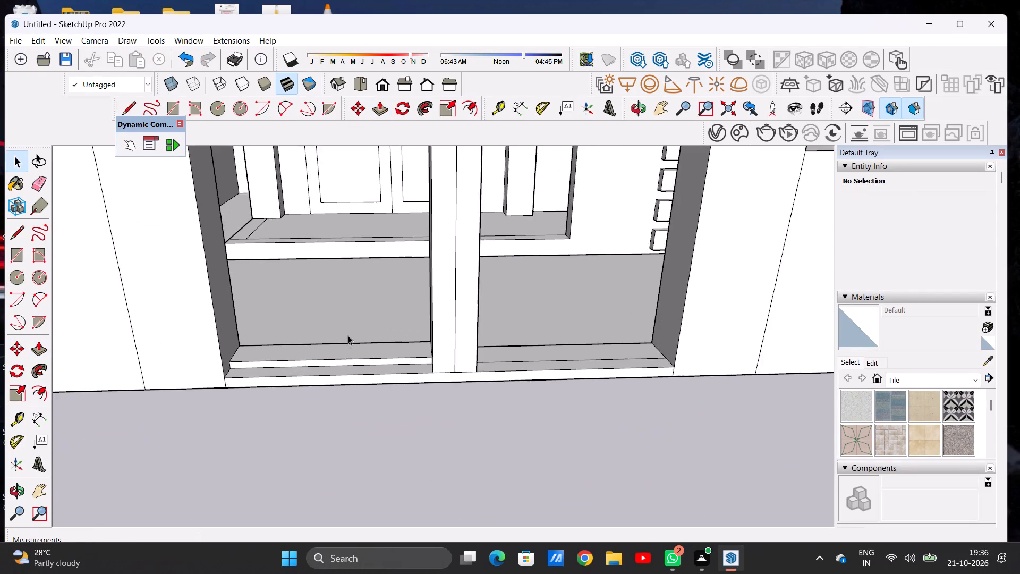
pyautogui.scroll(5, 348, 335)
pyautogui.press('p')
pyautogui.scroll(4, 390, 343)
pyautogui.click(447, 372)
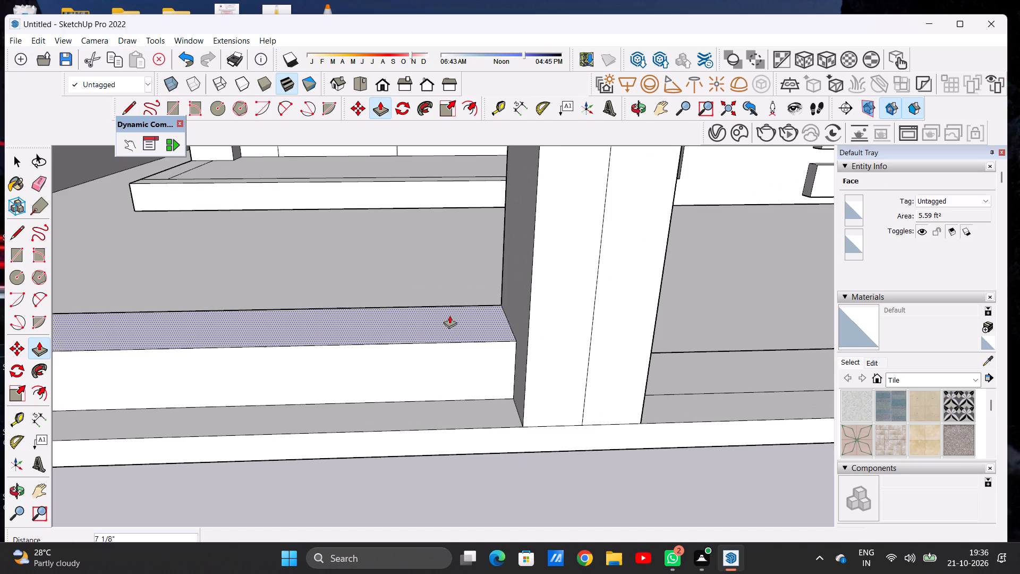
pyautogui.scroll(-5, 457, 324)
pyautogui.scroll(1, 463, 332)
pyautogui.scroll(-17, 463, 332)
pyautogui.scroll(12, 469, 269)
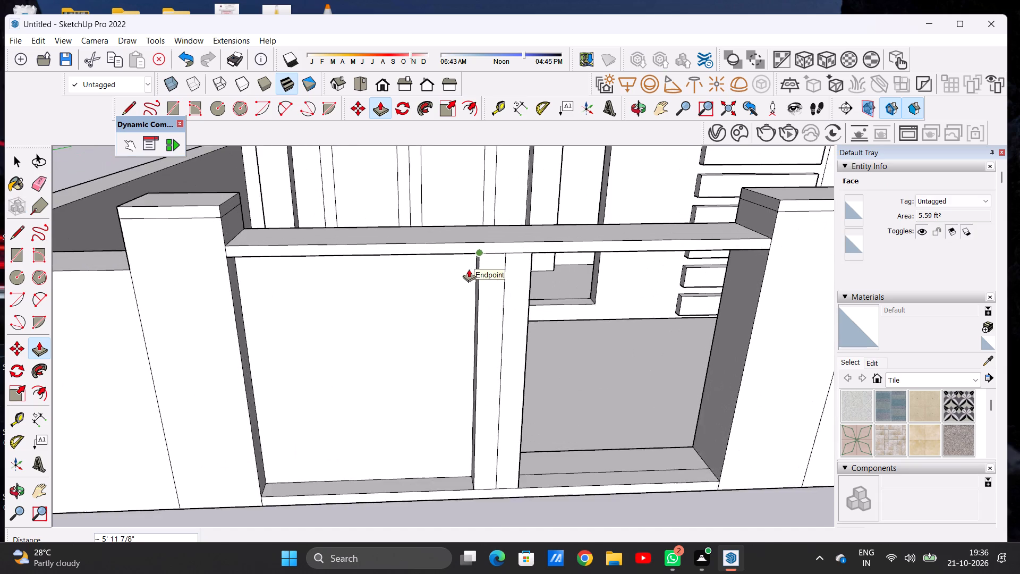
pyautogui.click(480, 251)
# Push/Pull the rear threshold strip right of the central post up about 6' 2 3/16" to the rail, forming the right gate panel.
pyautogui.scroll(-4, 482, 316)
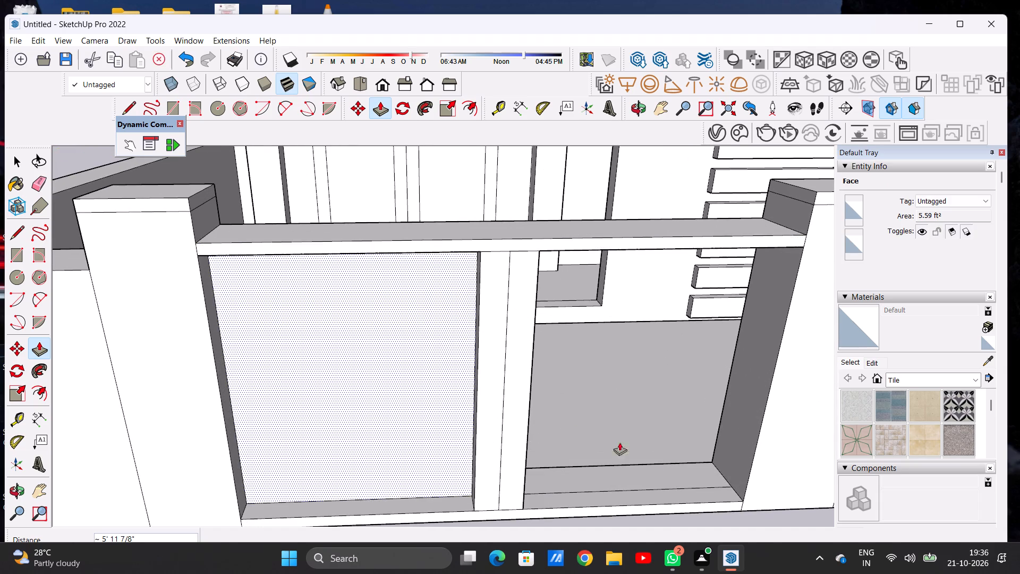
pyautogui.scroll(5, 687, 503)
pyautogui.scroll(3, 607, 430)
pyautogui.click(672, 475)
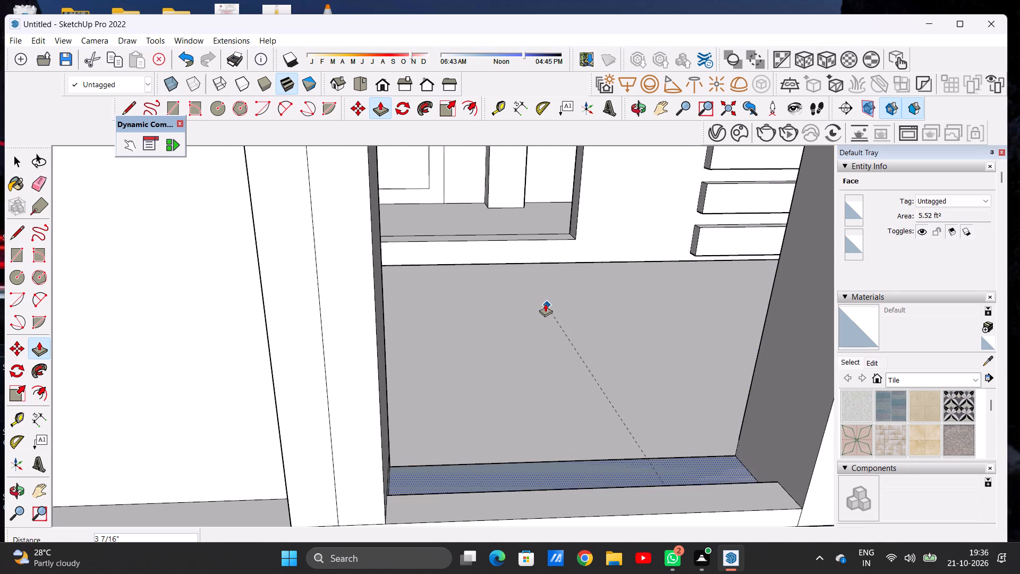
pyautogui.scroll(-16, 600, 273)
pyautogui.scroll(7, 665, 261)
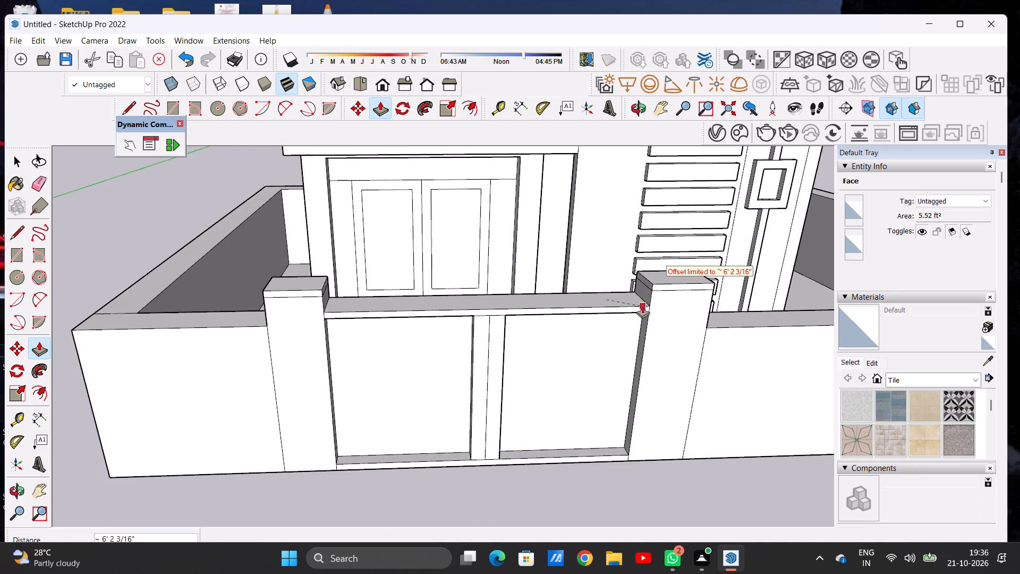
pyautogui.scroll(3, 653, 311)
pyautogui.scroll(-1, 653, 311)
pyautogui.scroll(1, 653, 311)
pyautogui.scroll(-1, 653, 311)
pyautogui.scroll(5, 653, 311)
pyautogui.click(643, 316)
pyautogui.press('space')
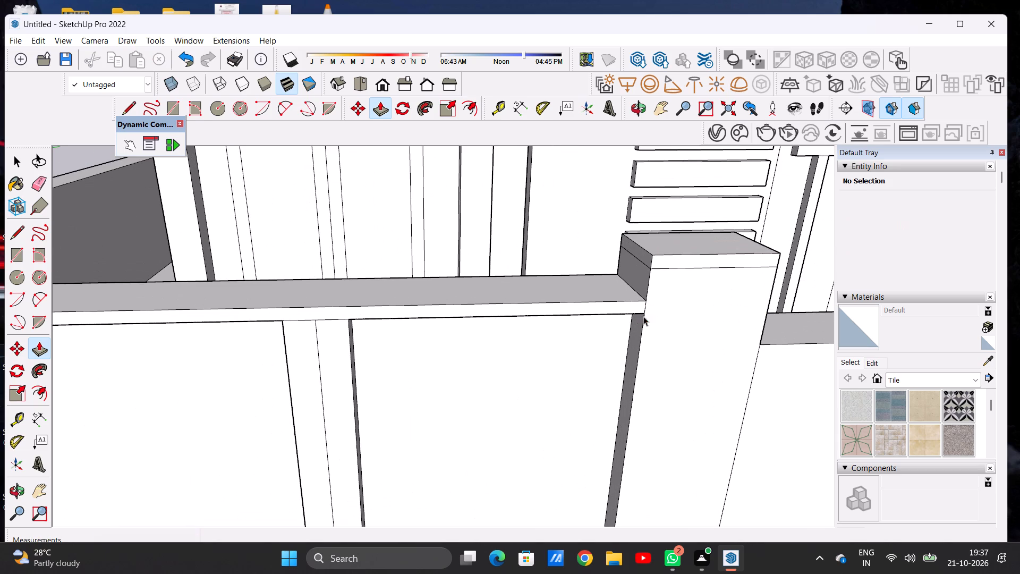
# Examine the whole house with its boundary walls, and inspect the two-panel entrance gate up close.
pyautogui.scroll(-7, 1019, 573)
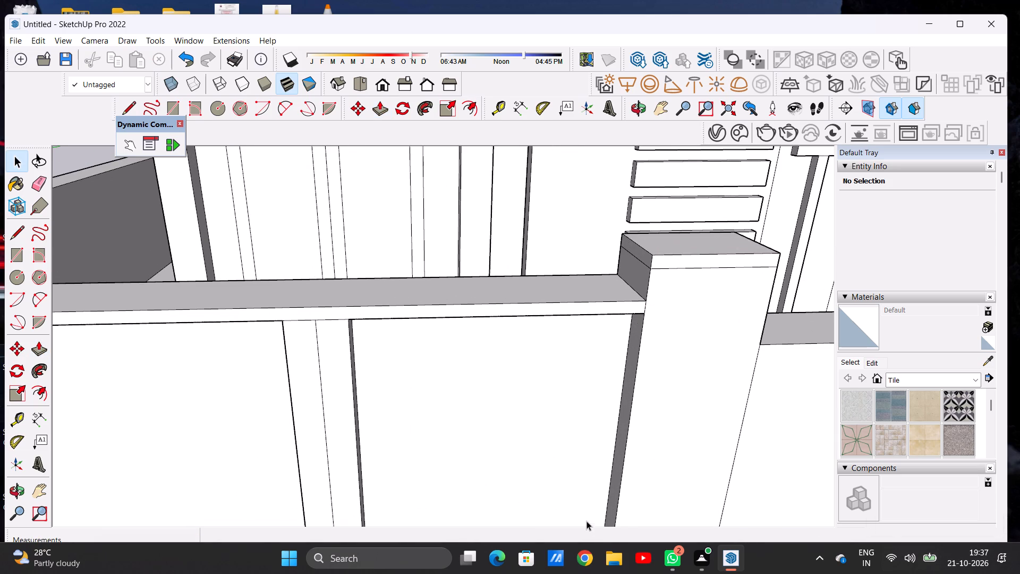
pyautogui.scroll(-5, 331, 261)
pyautogui.scroll(-14, 494, 278)
pyautogui.scroll(-2, 436, 300)
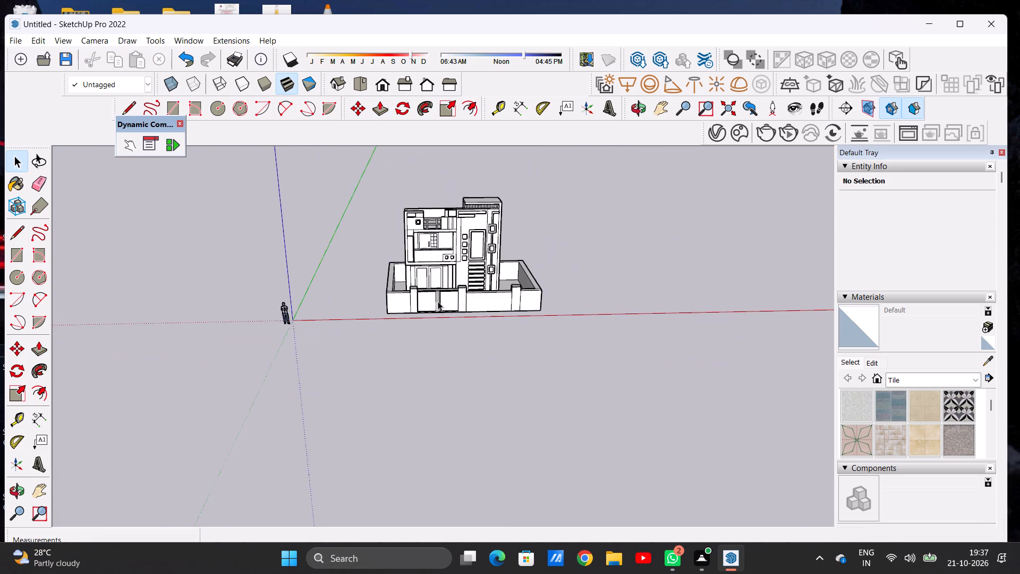
pyautogui.scroll(-4, 438, 301)
pyautogui.scroll(6, 453, 298)
pyautogui.moveTo(453, 301); pyautogui.dragTo(437, 239, button='middle')
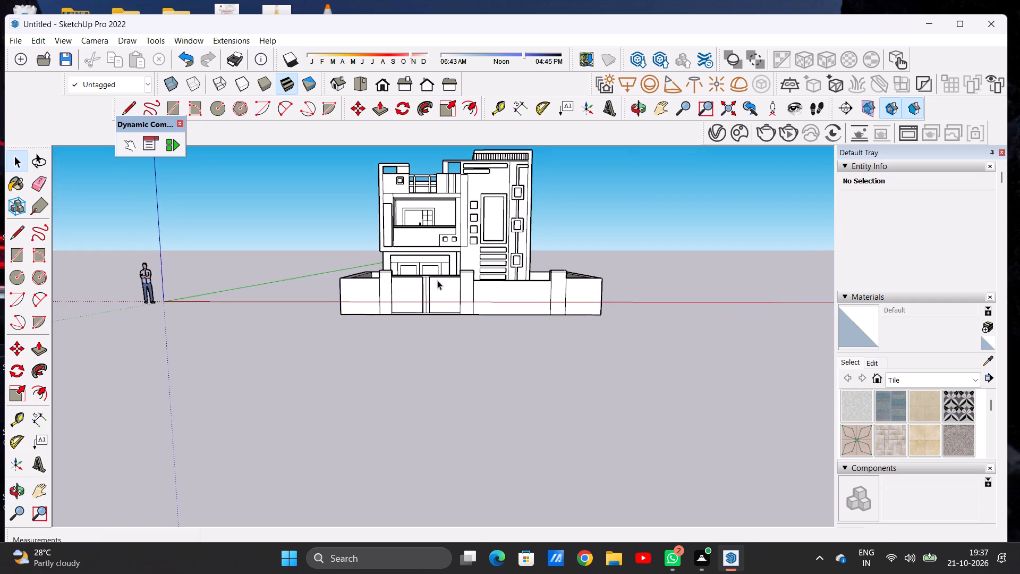
pyautogui.scroll(8, 437, 280)
pyautogui.scroll(-6, 396, 311)
pyautogui.moveTo(396, 322); pyautogui.dragTo(396, 342, button='middle')
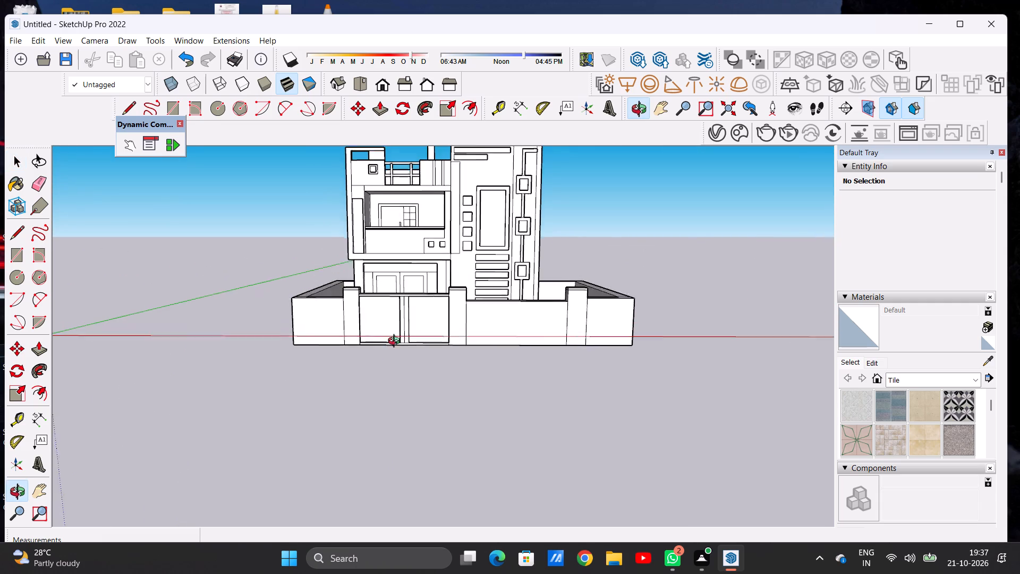
pyautogui.moveTo(396, 342); pyautogui.dragTo(394, 376, button='middle')
pyautogui.scroll(-4, 393, 376)
pyautogui.scroll(7, 393, 373)
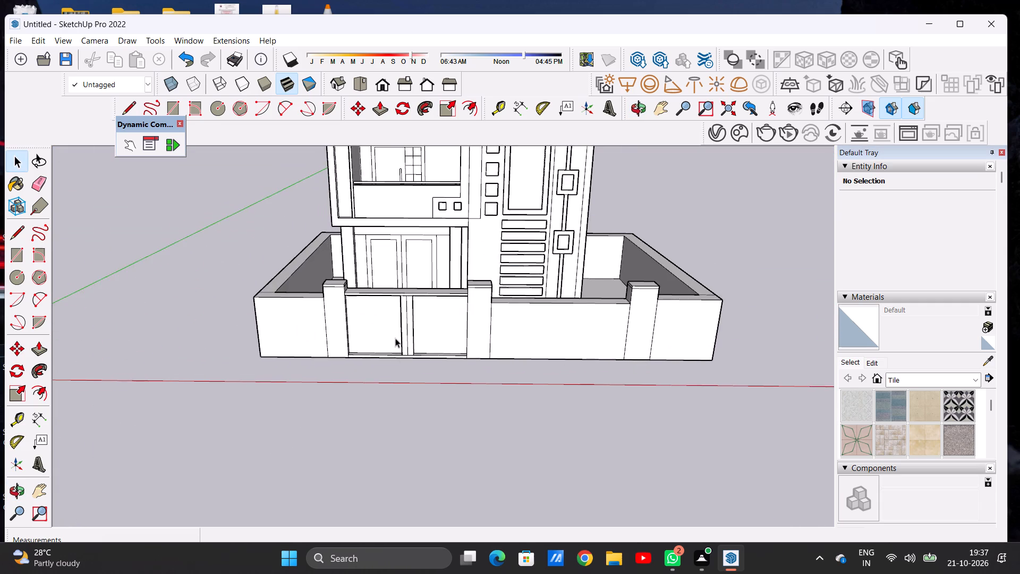
pyautogui.scroll(5, 396, 337)
pyautogui.moveTo(396, 337); pyautogui.dragTo(396, 313, button='middle')
pyautogui.scroll(1, 396, 313)
pyautogui.moveTo(397, 313); pyautogui.dragTo(397, 324, button='middle')
pyautogui.scroll(6, 399, 311)
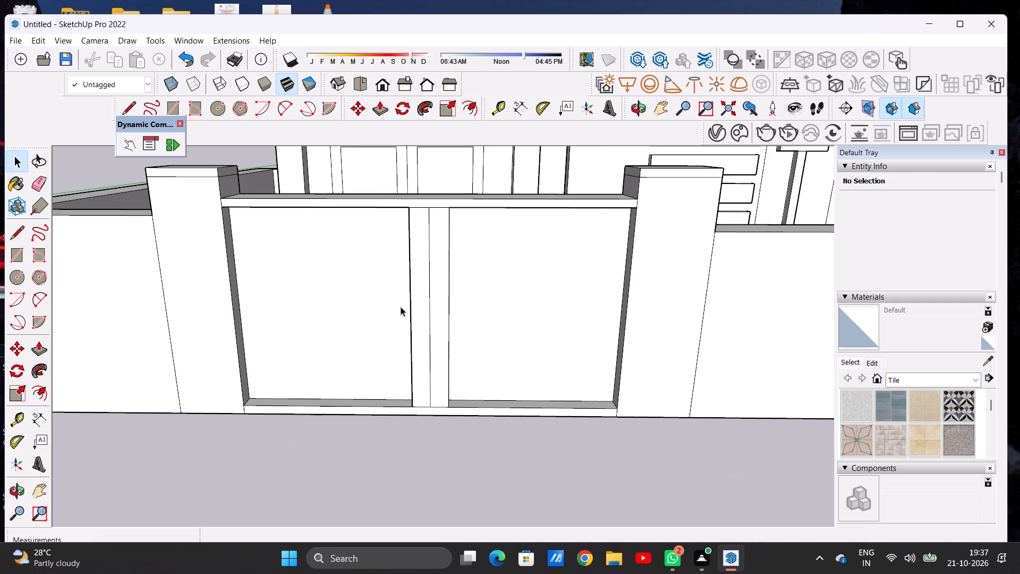
pyautogui.scroll(-2, 391, 311)
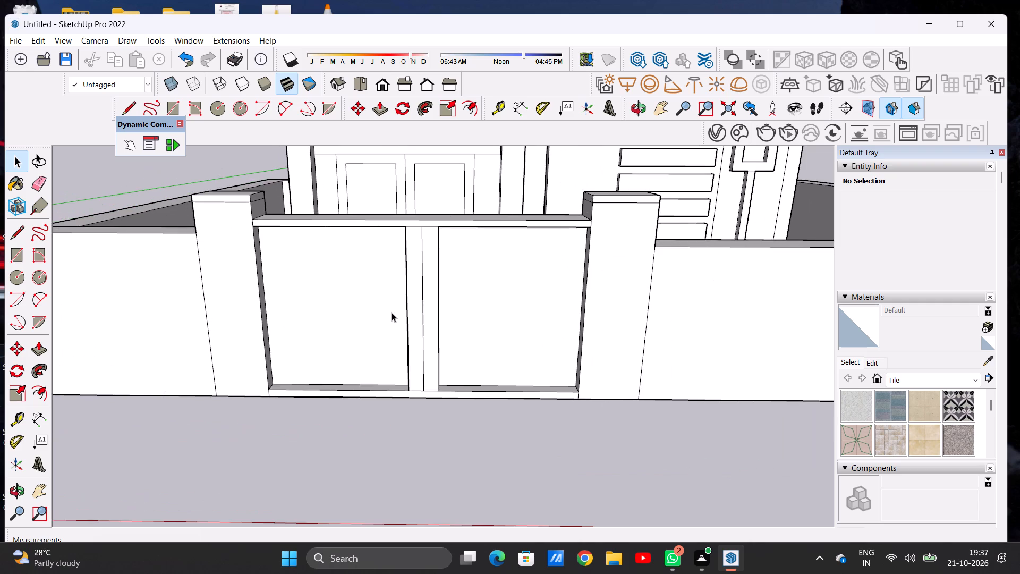
pyautogui.moveTo(395, 312); pyautogui.dragTo(399, 275, button='middle')
pyautogui.scroll(3, 393, 259)
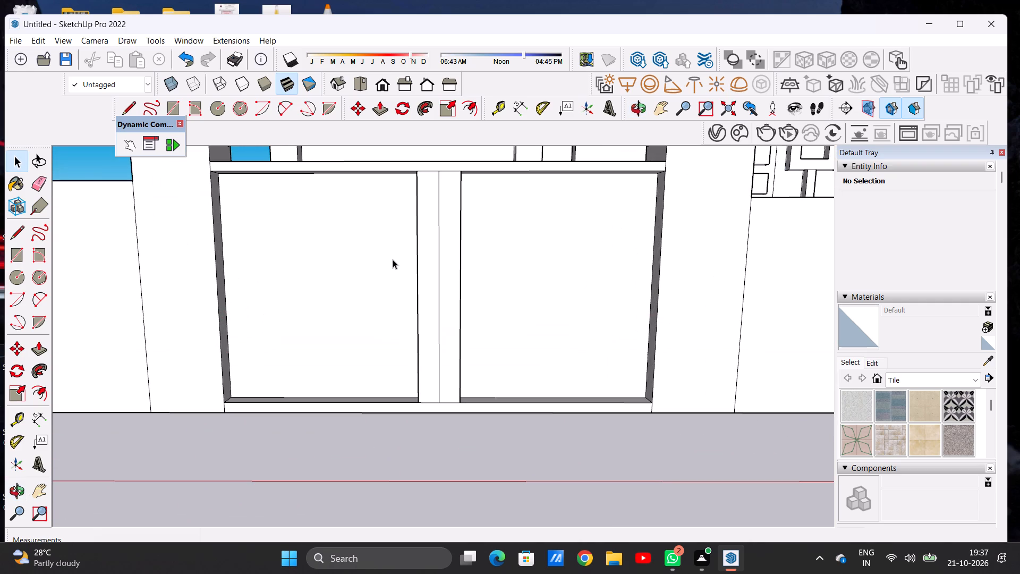
# Draw a horizontal line about 5' 4 1/4" long across the left gate panel near its upper edge.
pyautogui.press('l')
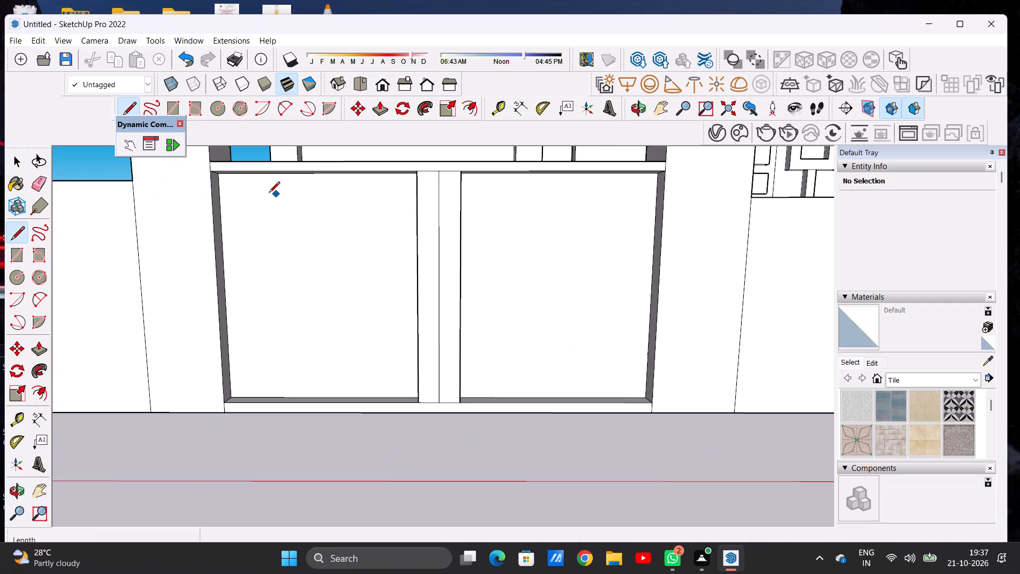
pyautogui.click(223, 206)
pyautogui.moveTo(368, 207); pyautogui.dragTo(368, 208, button='middle')
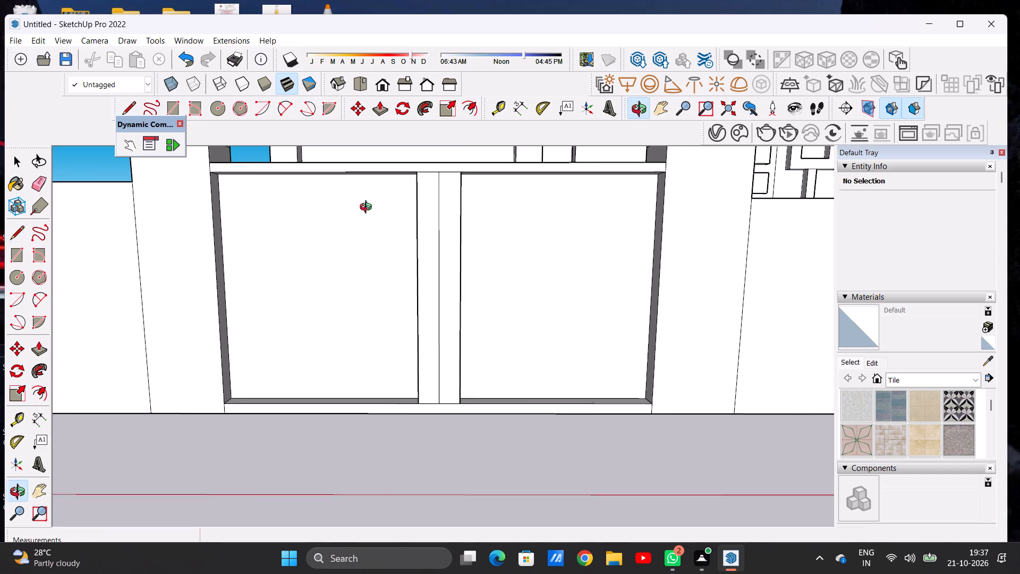
pyautogui.moveTo(368, 208); pyautogui.dragTo(412, 206, button='middle')
pyautogui.scroll(6, 419, 205)
pyautogui.click(488, 198)
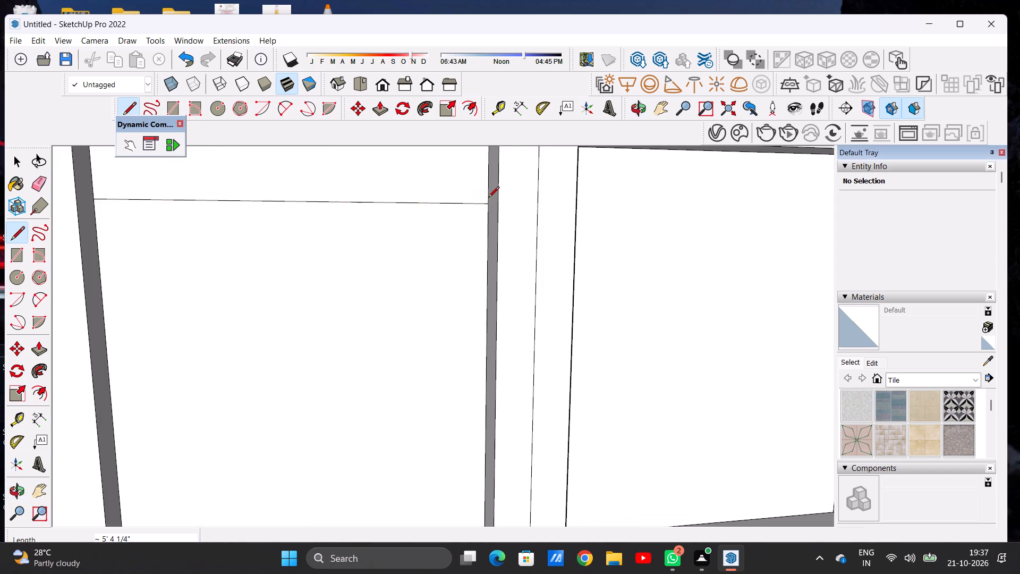
# Draw a horizontal line across the right gate panel near its upper edge, level with the left panel's line.
pyautogui.scroll(-12, 385, 220)
pyautogui.moveTo(443, 202); pyautogui.dragTo(344, 205, button='middle')
pyautogui.scroll(6, 350, 209)
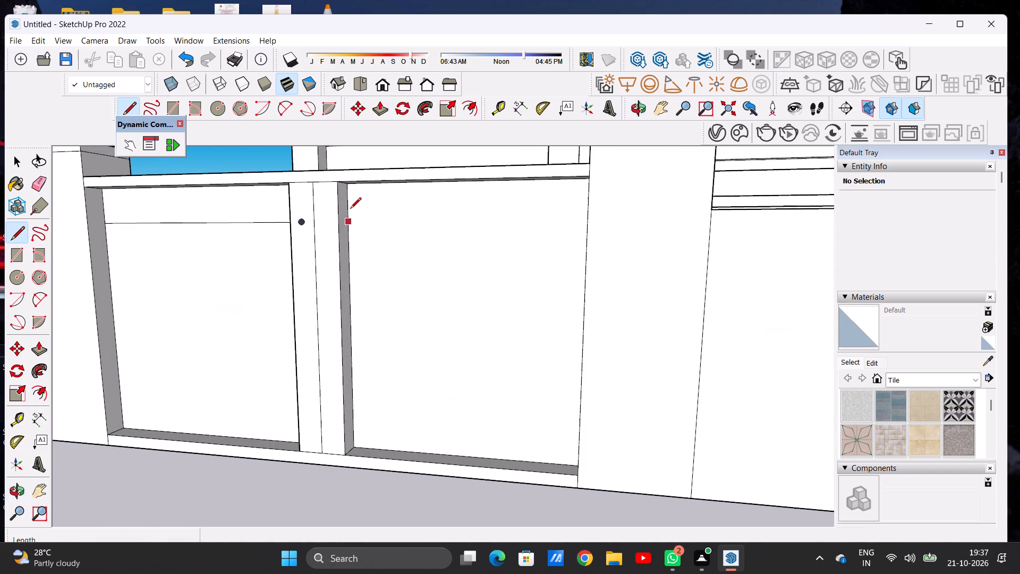
pyautogui.click(350, 221)
pyautogui.scroll(-6, 496, 235)
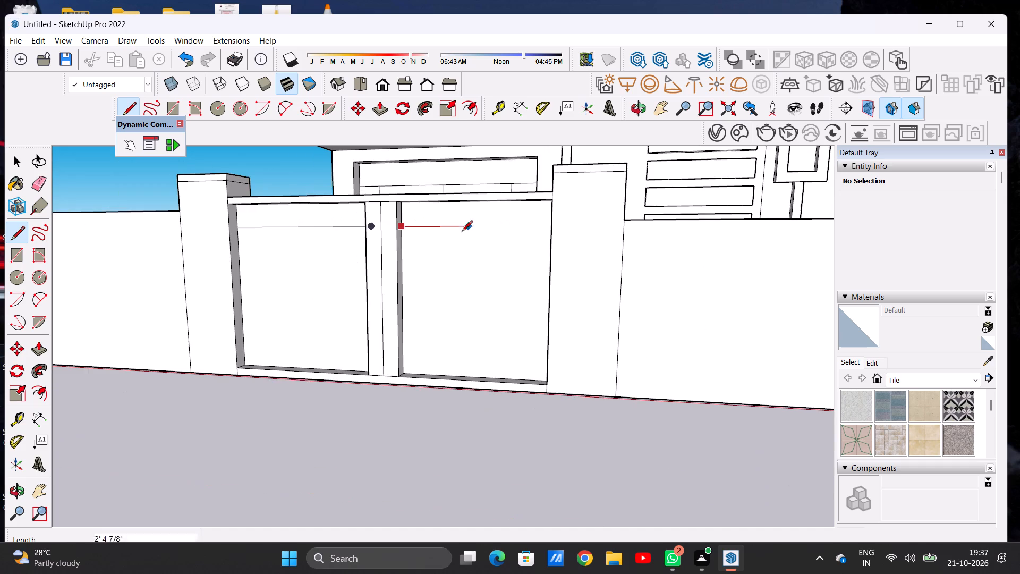
pyautogui.moveTo(456, 231); pyautogui.dragTo(596, 205, button='middle')
pyautogui.scroll(4, 604, 206)
pyautogui.scroll(-1, 604, 206)
pyautogui.scroll(7, 604, 206)
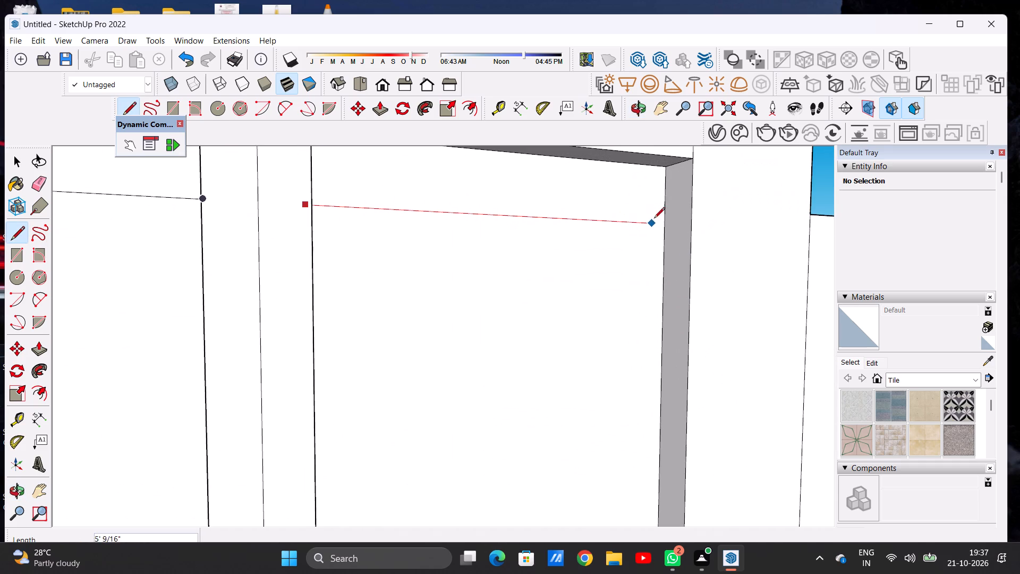
pyautogui.click(664, 222)
pyautogui.press('space')
pyautogui.scroll(-7, 454, 234)
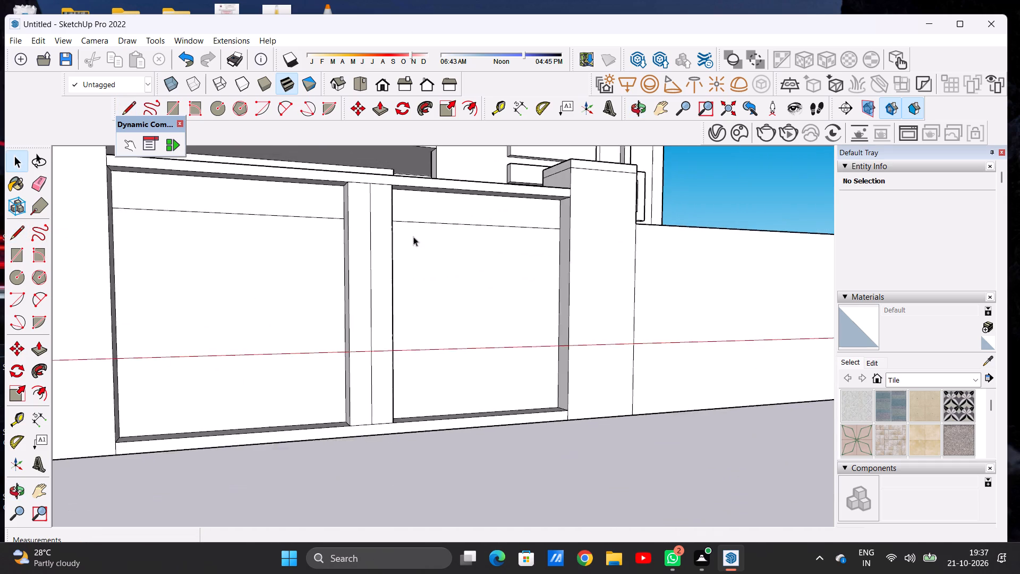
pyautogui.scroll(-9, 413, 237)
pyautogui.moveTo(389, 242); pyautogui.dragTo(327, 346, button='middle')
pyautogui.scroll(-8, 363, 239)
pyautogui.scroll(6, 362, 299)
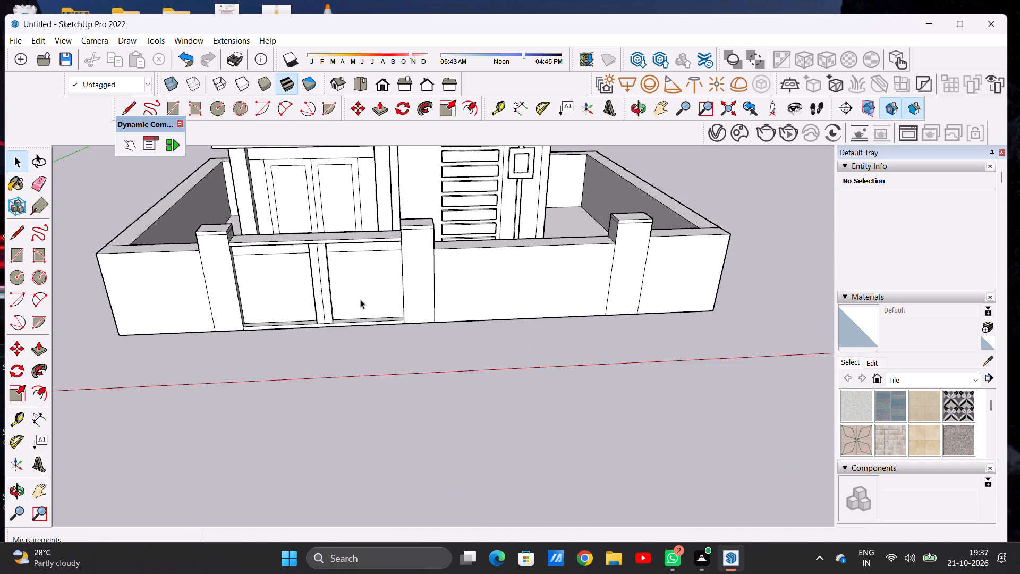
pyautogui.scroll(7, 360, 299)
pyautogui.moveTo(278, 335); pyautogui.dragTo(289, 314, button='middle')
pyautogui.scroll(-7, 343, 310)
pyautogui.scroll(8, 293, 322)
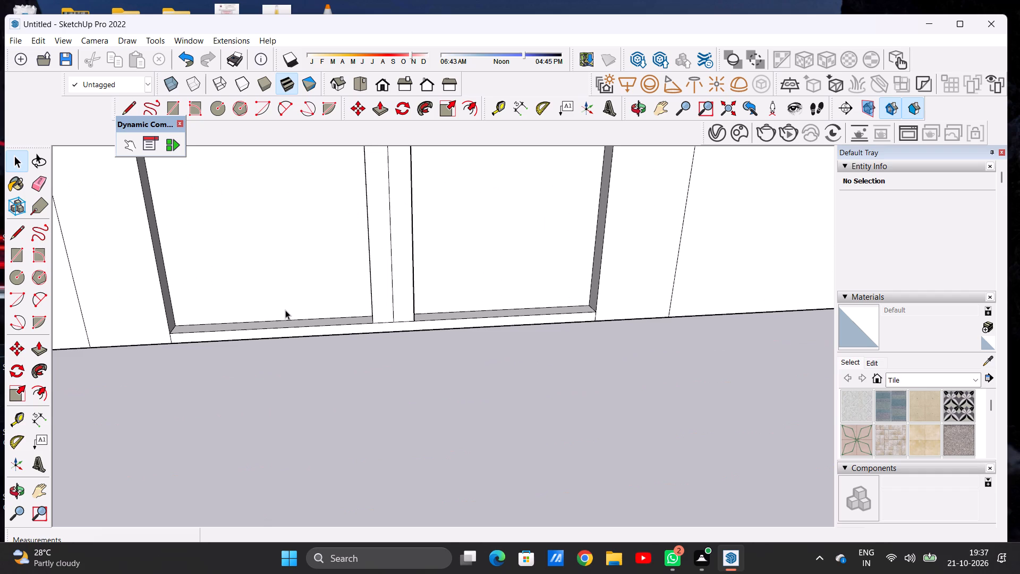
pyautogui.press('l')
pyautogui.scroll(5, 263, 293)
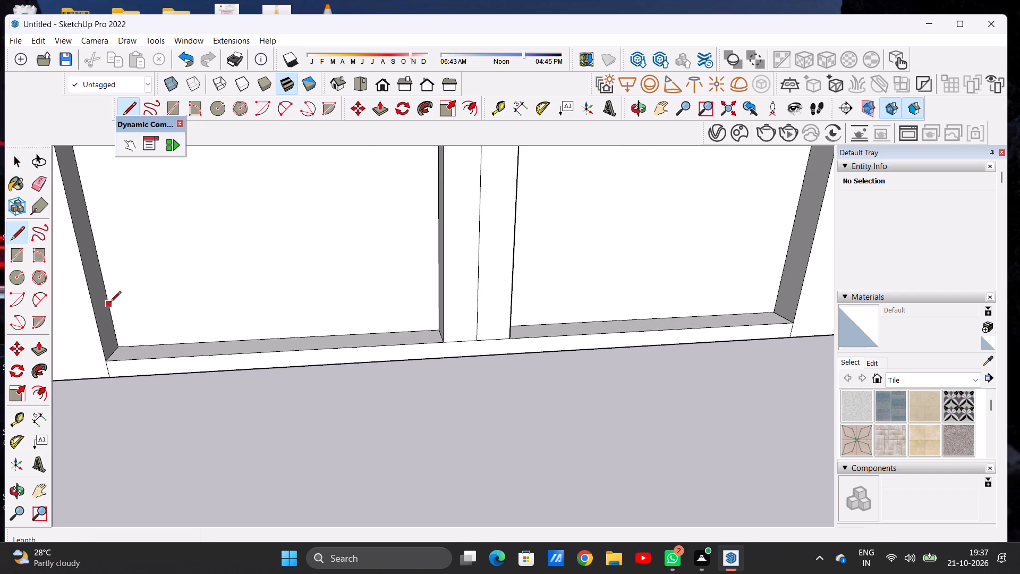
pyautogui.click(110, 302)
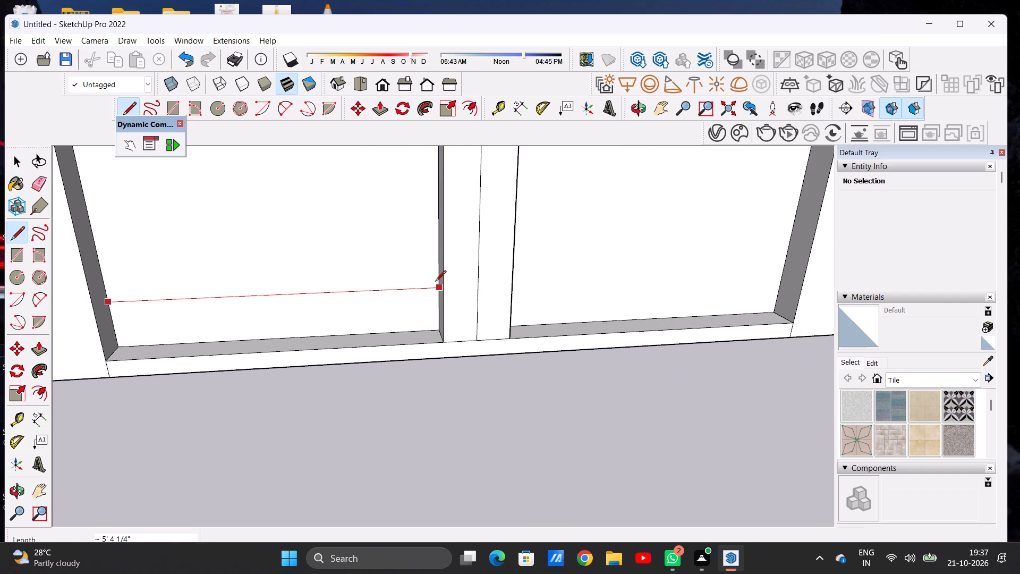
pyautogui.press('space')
# Draw a horizontal line about 5' 4 1/4" long across the left gate panel near its lower edge.
pyautogui.write('L')
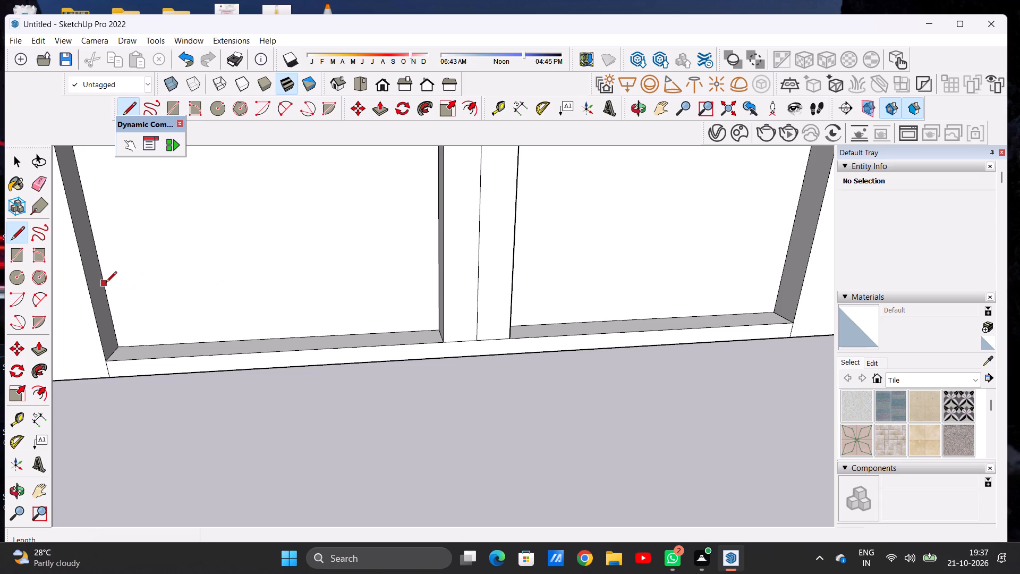
pyautogui.click(106, 283)
pyautogui.click(434, 271)
# Draw a horizontal line about 5' 3 7/16" long across the right gate panel near its bottom, level with the left panel's lower line.
pyautogui.scroll(-5, 358, 293)
pyautogui.moveTo(368, 317); pyautogui.dragTo(339, 225, button='middle')
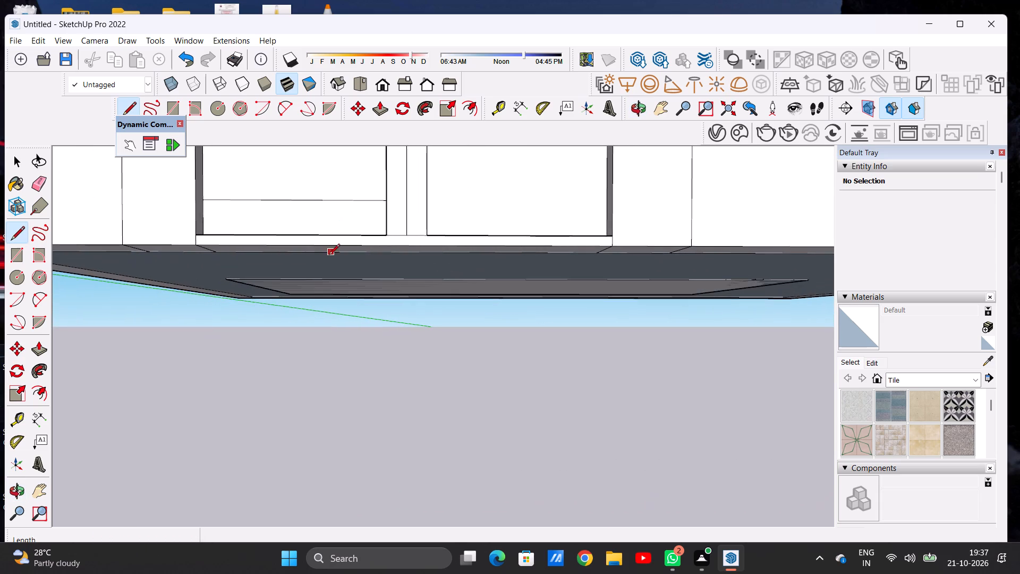
pyautogui.scroll(-2, 311, 332)
pyautogui.scroll(1, 310, 341)
pyautogui.scroll(-6, 310, 350)
pyautogui.scroll(8, 350, 290)
pyautogui.moveTo(350, 289); pyautogui.dragTo(342, 352, button='middle')
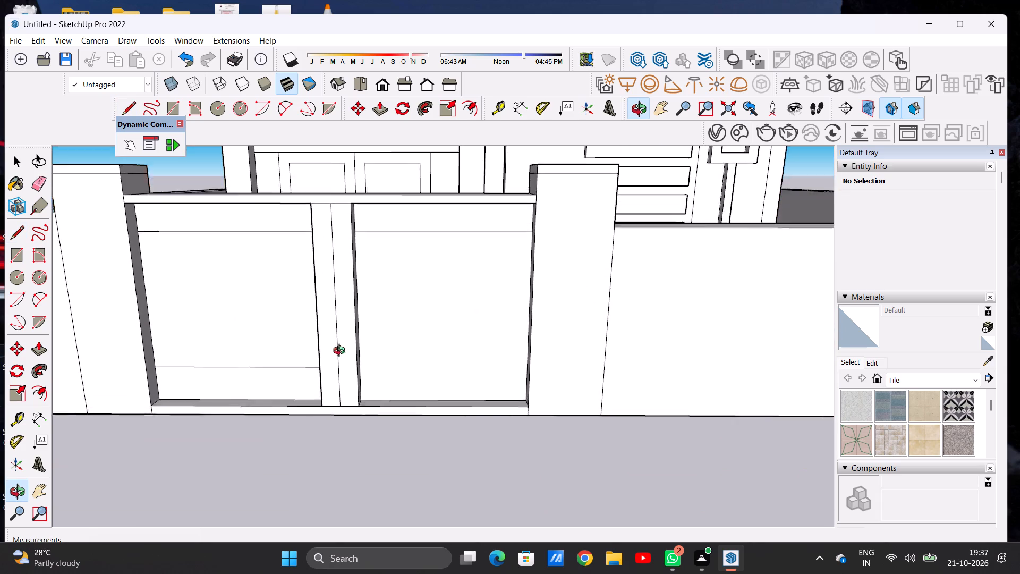
pyautogui.moveTo(342, 352); pyautogui.dragTo(340, 357, button='middle')
pyautogui.scroll(2, 343, 366)
pyautogui.scroll(-1, 343, 366)
pyautogui.scroll(4, 343, 366)
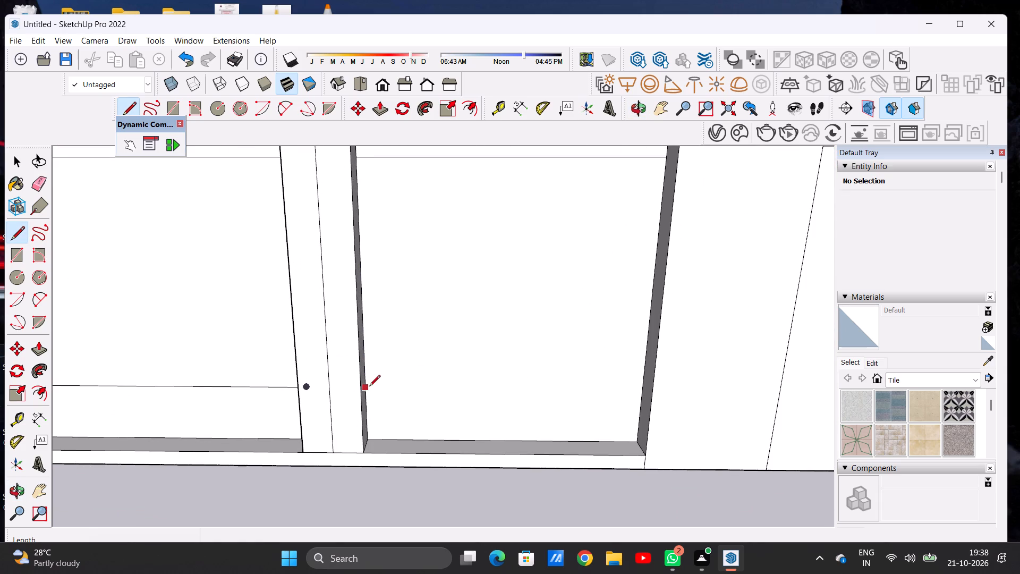
pyautogui.click(369, 387)
pyautogui.click(643, 383)
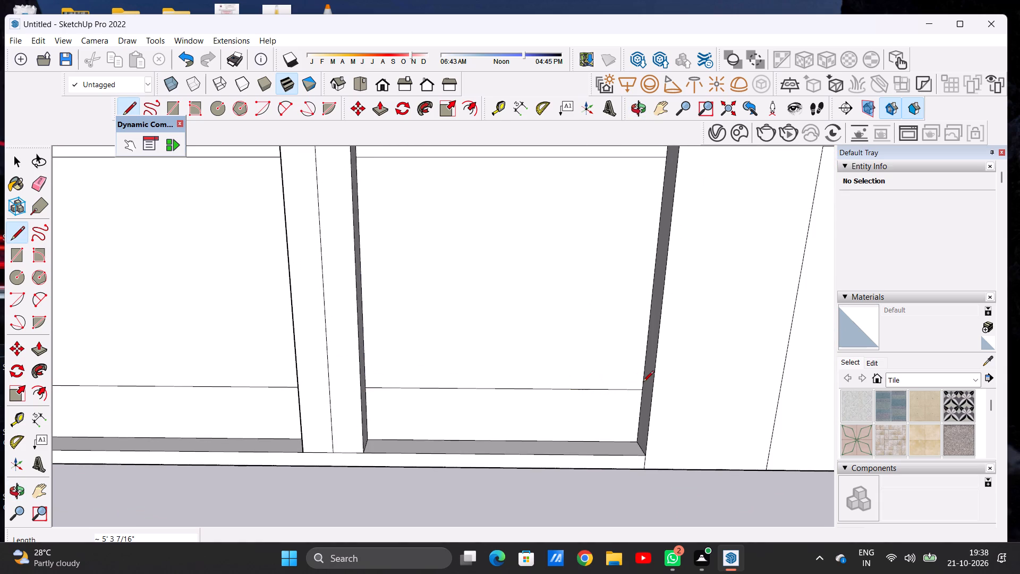
pyautogui.press('space')
# Examine the divided gate panels together with the front boundary wall and house facade.
pyautogui.scroll(-20, 412, 321)
pyautogui.scroll(-5, 412, 321)
pyautogui.scroll(12, 393, 379)
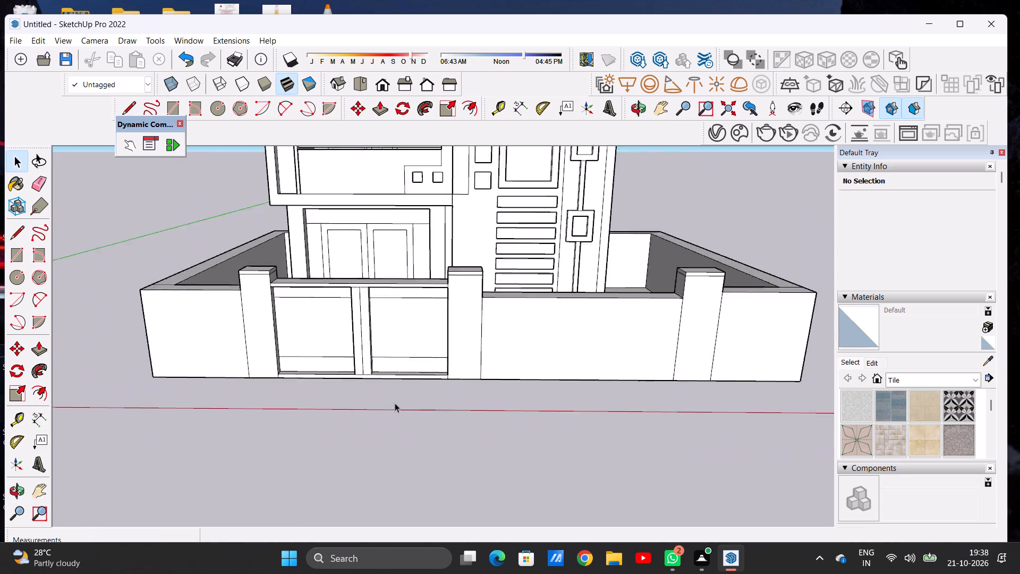
pyautogui.scroll(3, 395, 403)
pyautogui.moveTo(421, 410); pyautogui.dragTo(422, 412, button='middle')
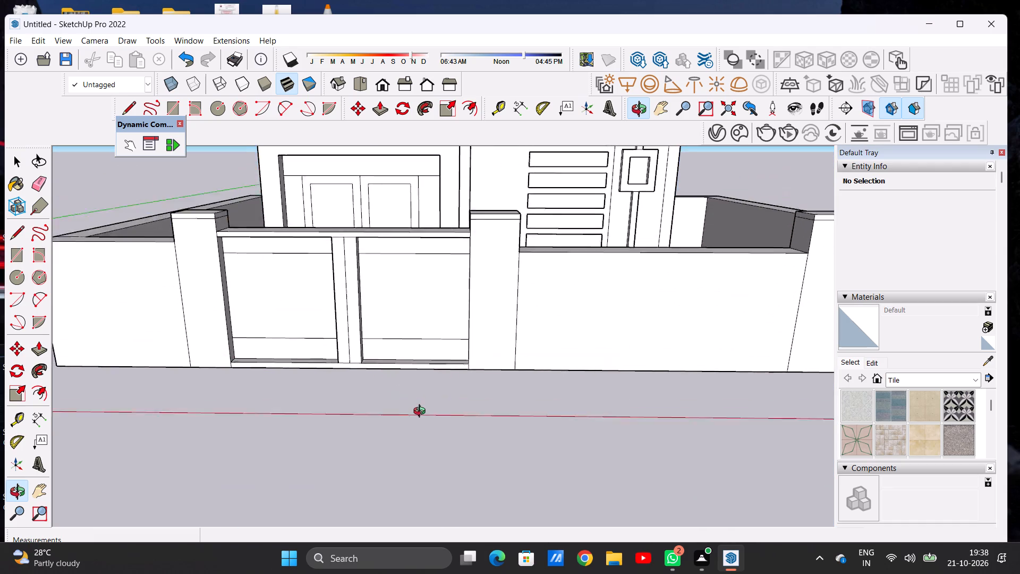
pyautogui.moveTo(422, 412); pyautogui.dragTo(431, 442, button='middle')
pyautogui.scroll(1, 431, 443)
pyautogui.scroll(-12, 313, 365)
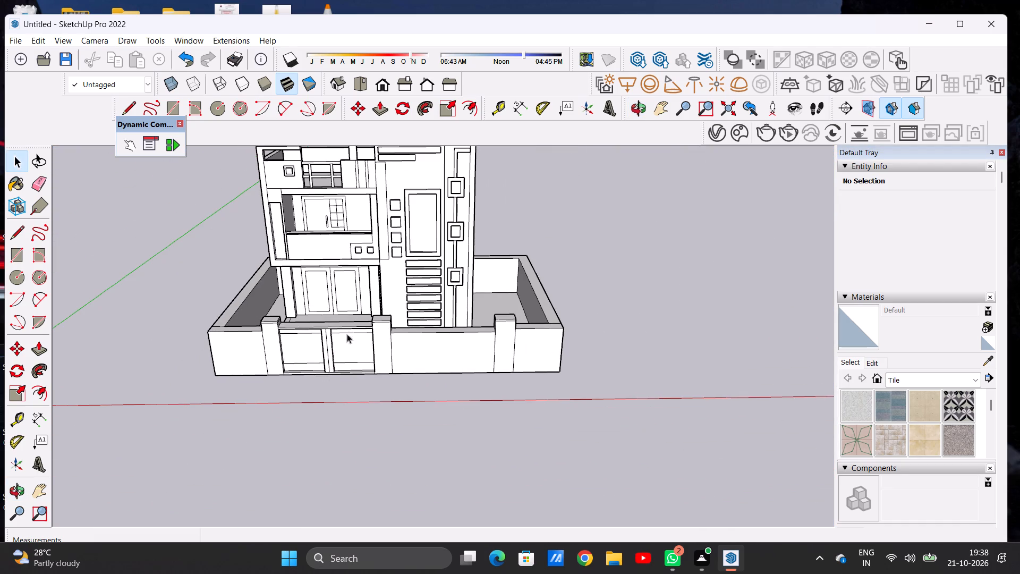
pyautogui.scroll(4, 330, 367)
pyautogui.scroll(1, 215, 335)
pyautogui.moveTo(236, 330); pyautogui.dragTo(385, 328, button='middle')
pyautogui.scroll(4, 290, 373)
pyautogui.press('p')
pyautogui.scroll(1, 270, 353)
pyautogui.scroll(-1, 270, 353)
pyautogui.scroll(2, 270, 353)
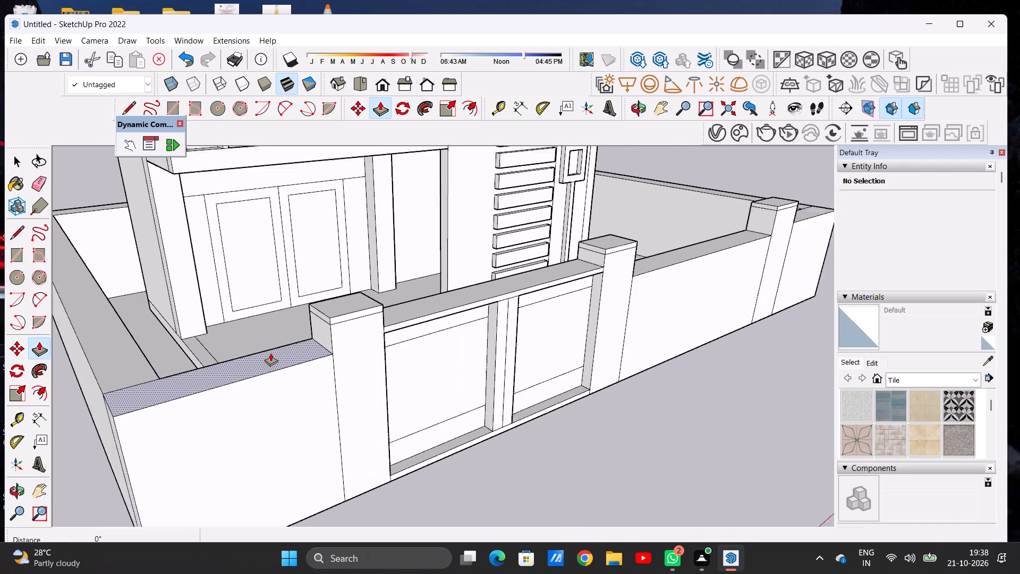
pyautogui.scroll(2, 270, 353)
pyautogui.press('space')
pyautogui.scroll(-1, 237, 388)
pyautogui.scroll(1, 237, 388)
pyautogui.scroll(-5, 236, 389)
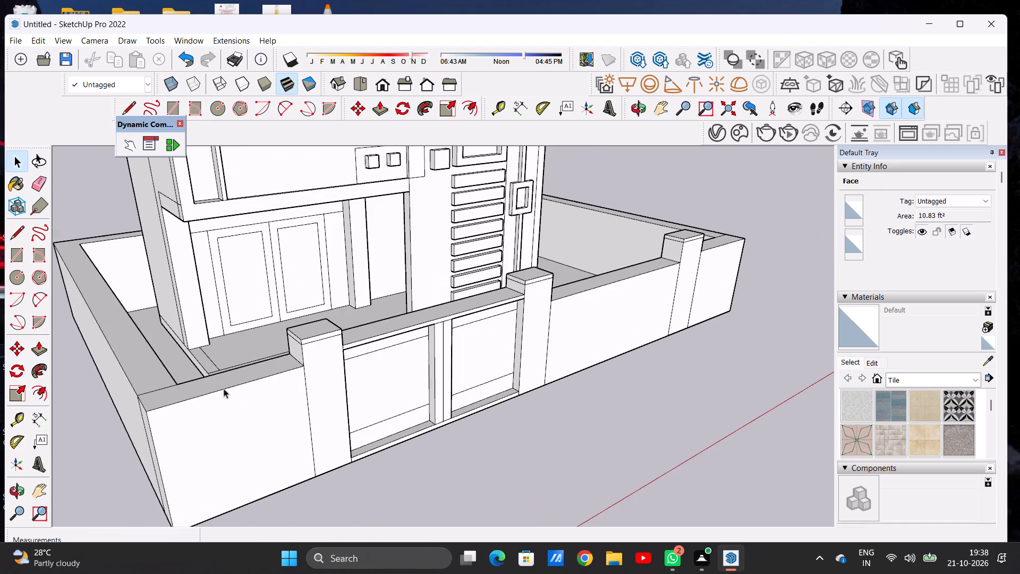
# Examine the house, gate and boundary walls from the front, side and rear.
pyautogui.scroll(-11, 224, 389)
pyautogui.moveTo(406, 366); pyautogui.dragTo(280, 320, button='middle')
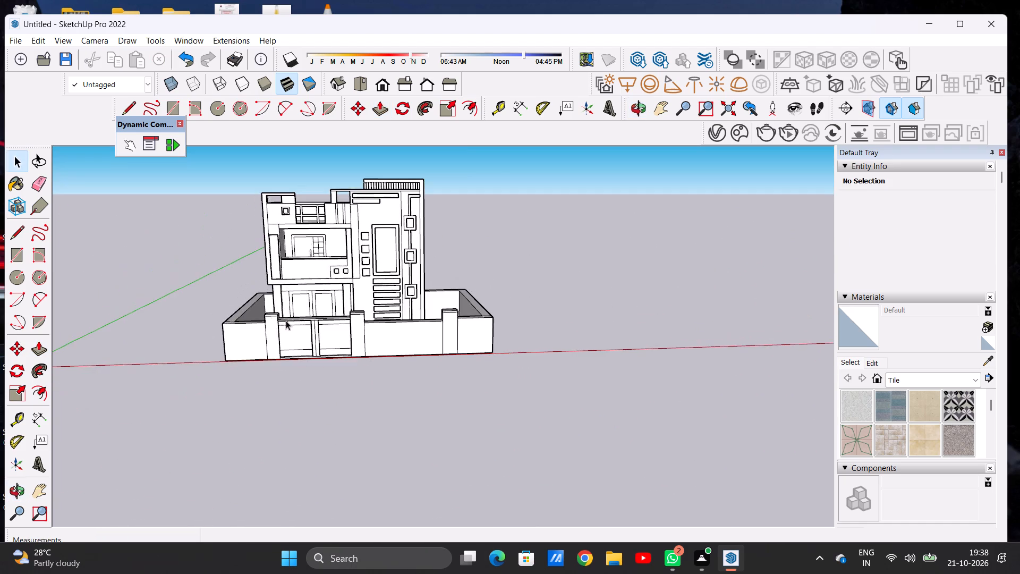
pyautogui.scroll(14, 286, 322)
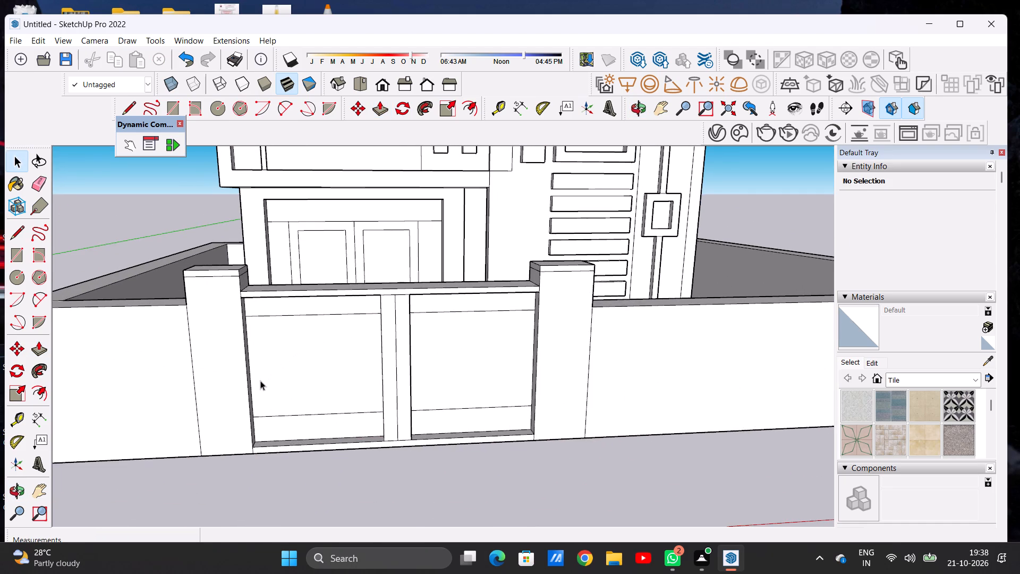
pyautogui.scroll(-17, 260, 382)
pyautogui.scroll(7, 367, 318)
pyautogui.moveTo(464, 316); pyautogui.dragTo(128, 319, button='middle')
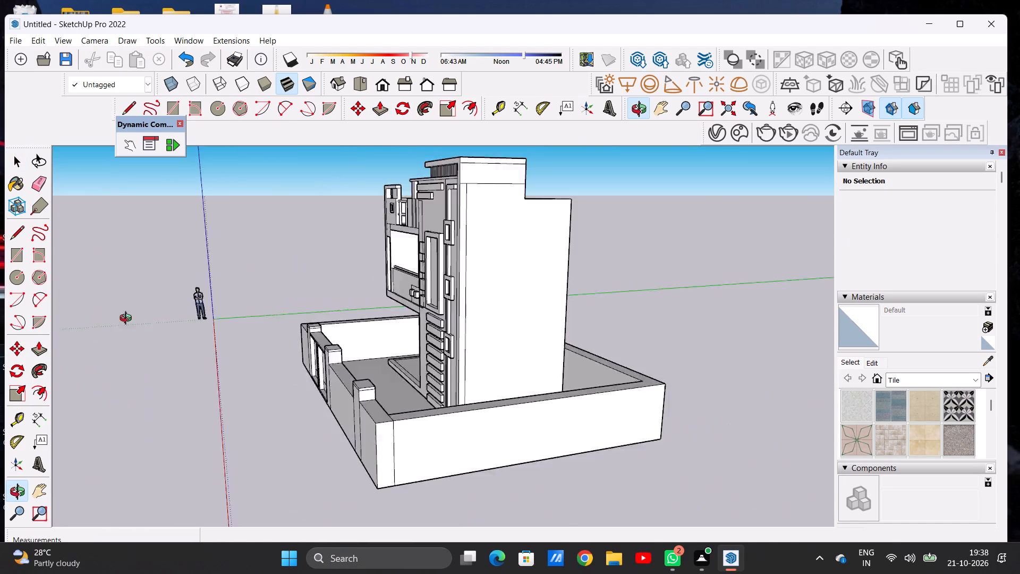
pyautogui.moveTo(128, 319); pyautogui.dragTo(0, 339, button='middle')
pyautogui.scroll(-5, 295, 326)
pyautogui.moveTo(498, 324); pyautogui.dragTo(192, 305, button='middle')
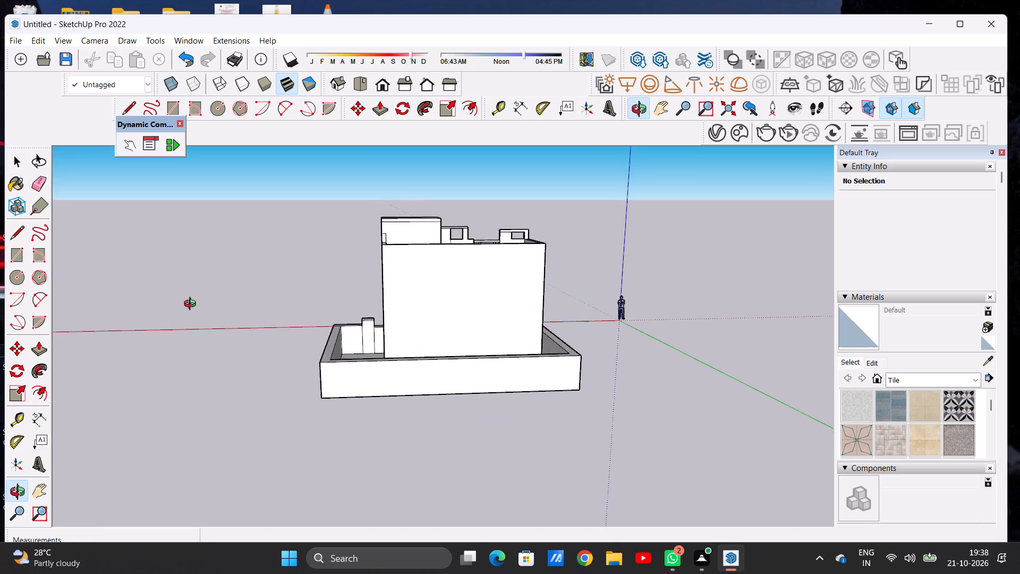
pyautogui.moveTo(192, 305); pyautogui.dragTo(414, 376, button='middle')
pyautogui.moveTo(114, 357); pyautogui.dragTo(418, 367, button='middle')
pyautogui.moveTo(210, 389); pyautogui.dragTo(292, 389, button='middle')
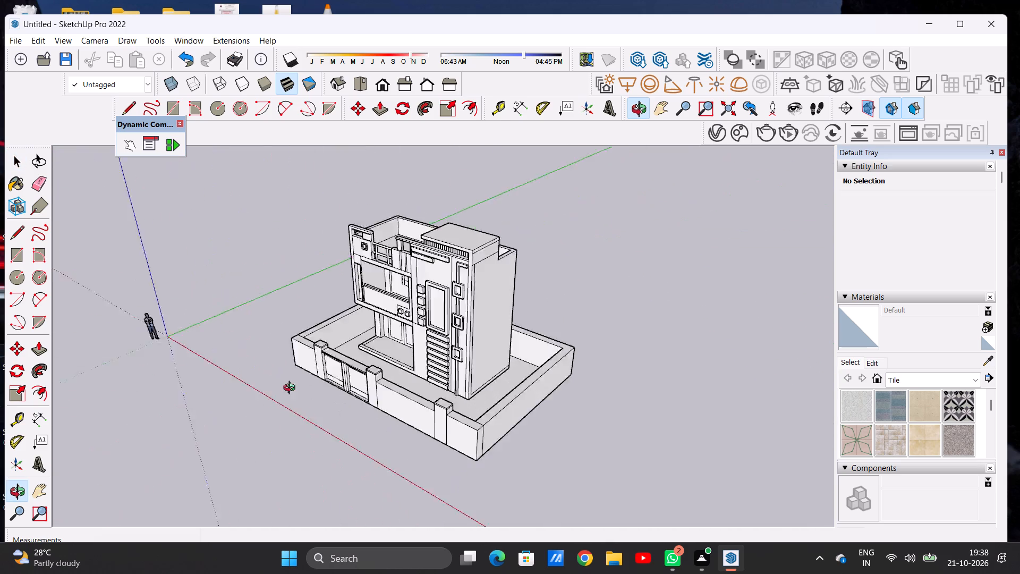
pyautogui.moveTo(292, 389); pyautogui.dragTo(427, 417, button='middle')
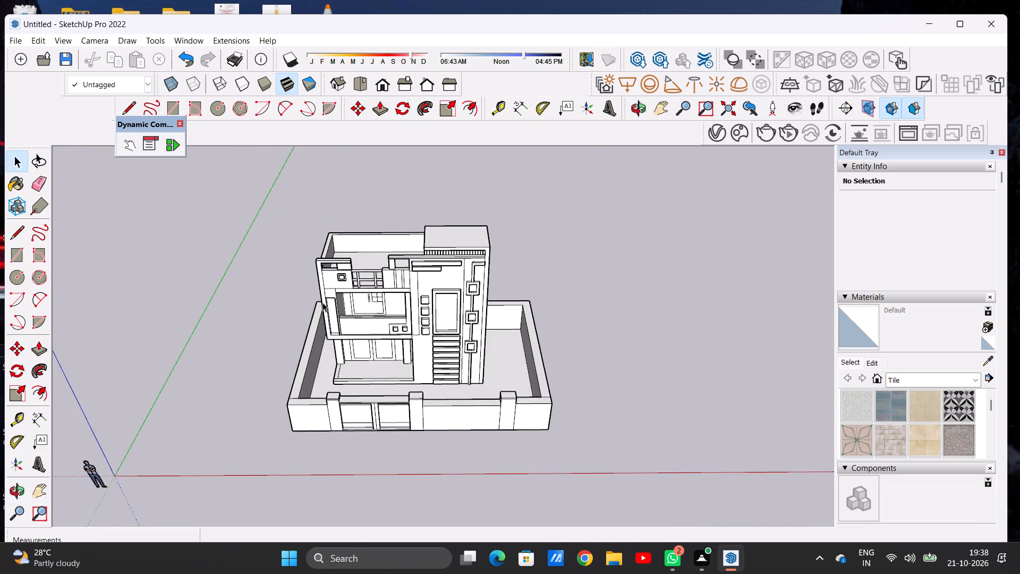
pyautogui.scroll(-6, 359, 336)
pyautogui.scroll(15, 458, 436)
pyautogui.scroll(-7, 384, 331)
pyautogui.moveTo(300, 353); pyautogui.dragTo(321, 313, button='middle')
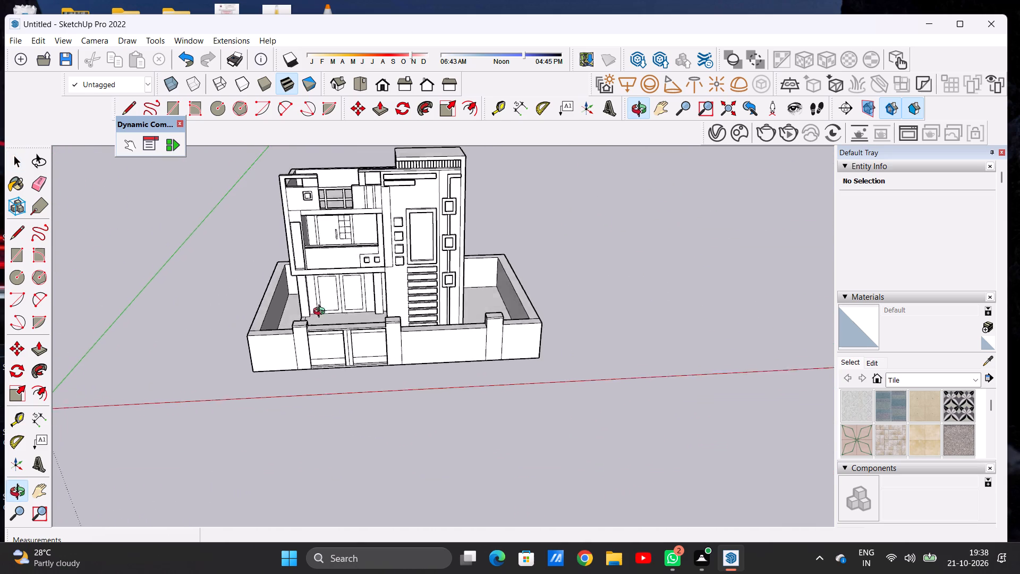
pyautogui.moveTo(321, 313); pyautogui.dragTo(355, 288, button='middle')
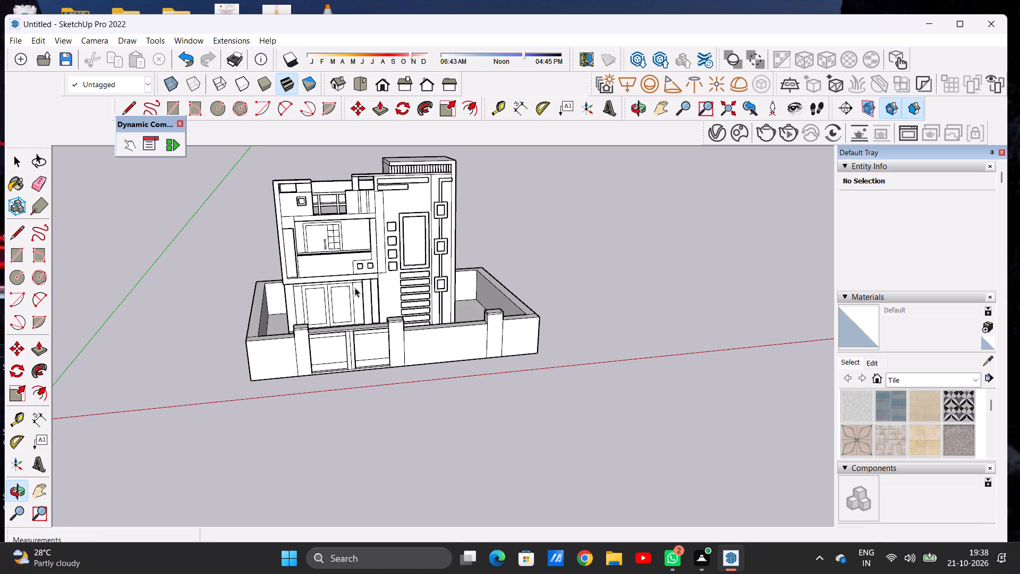
pyautogui.scroll(-6, 312, 294)
pyautogui.scroll(14, 312, 316)
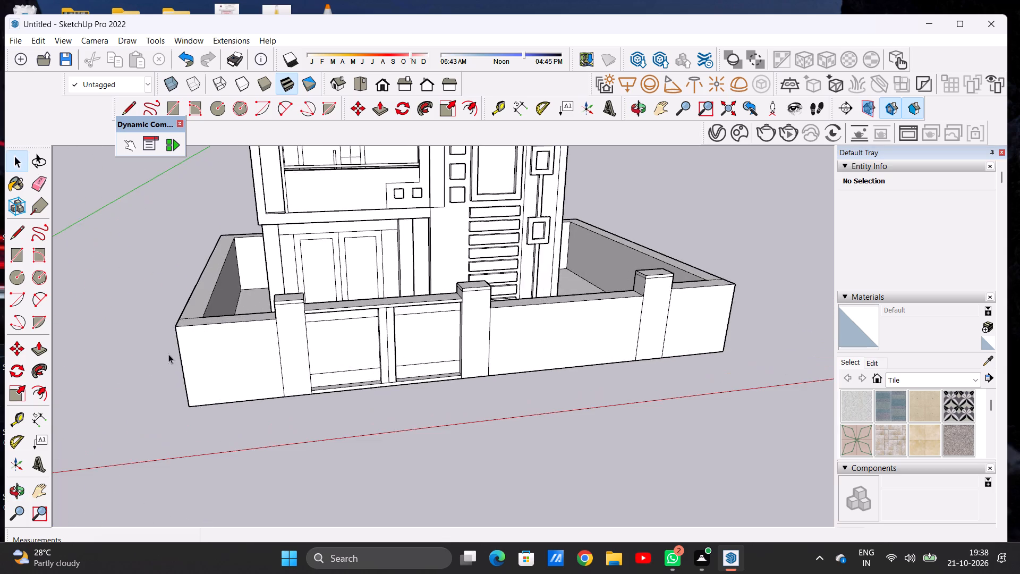
# Push/Pull the top of the front boundary wall section left of the gate down 8 5/8".
pyautogui.moveTo(166, 355); pyautogui.dragTo(325, 440, button='middle')
pyautogui.scroll(-5, 371, 318)
pyautogui.scroll(9, 360, 409)
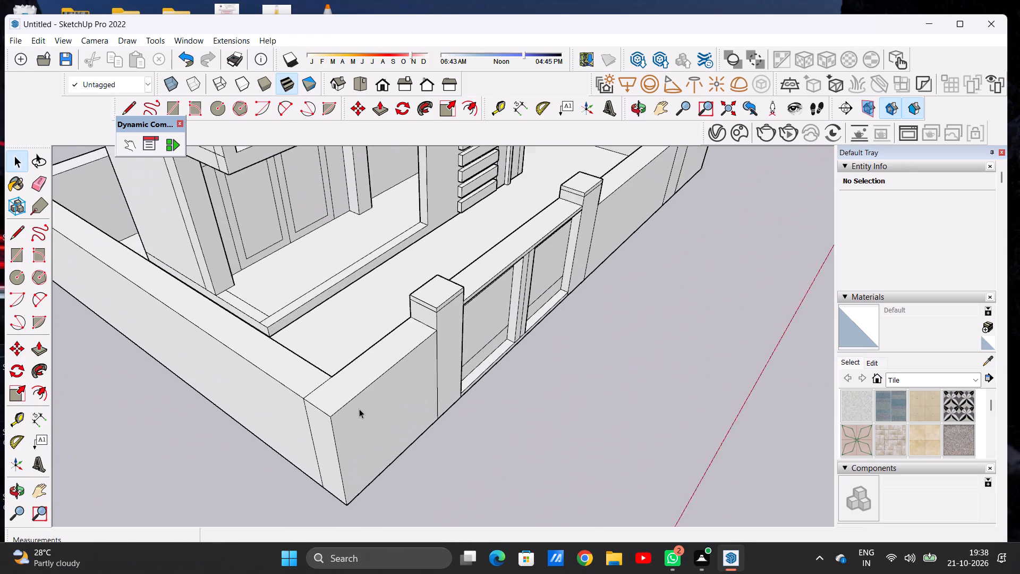
pyautogui.scroll(2, 359, 409)
pyautogui.press('p')
pyautogui.scroll(3, 359, 408)
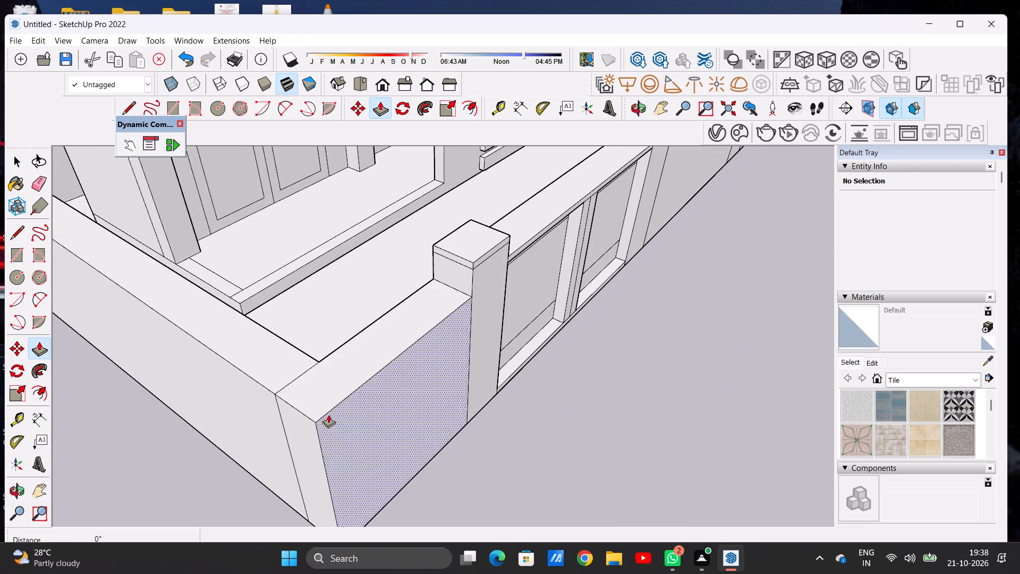
pyautogui.click(305, 399)
pyautogui.click(315, 415)
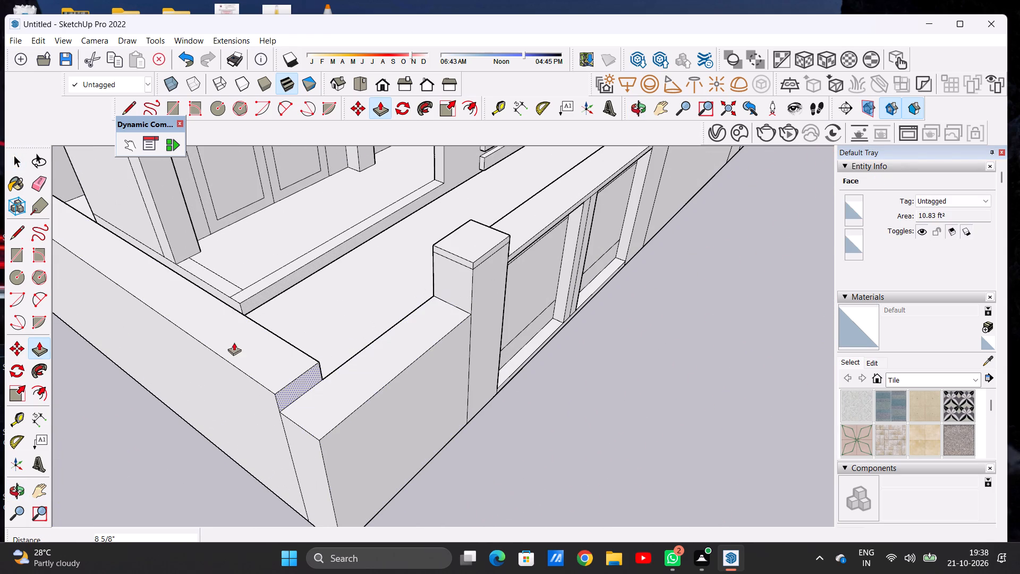
# Push/Pull the top of the left side boundary wall down 8 5/8", level with the lowered front wall section.
pyautogui.click(266, 363)
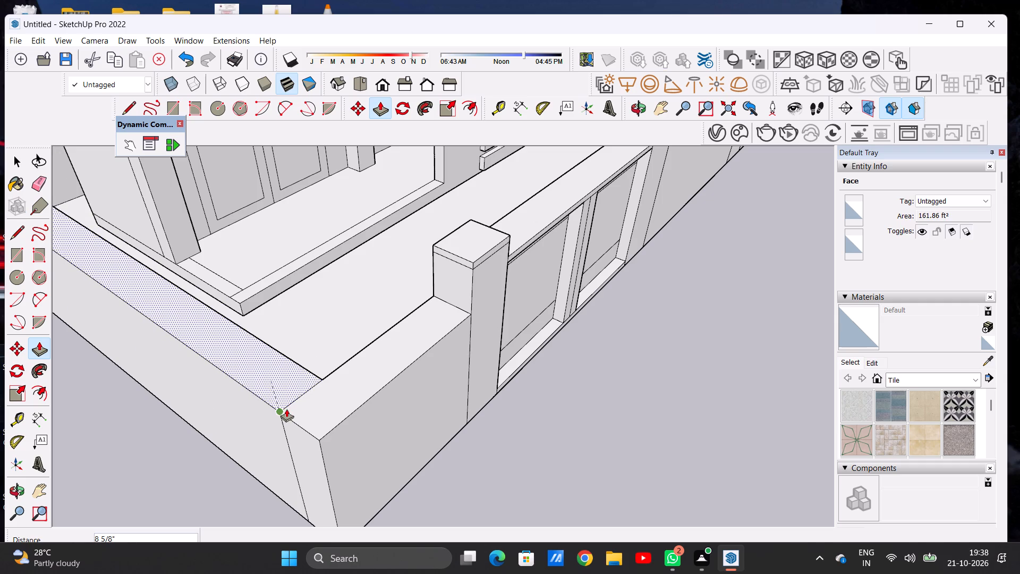
pyautogui.click(286, 409)
# Push/Pull the top of the front boundary wall section beyond the rightmost pillar down 8 5/8", level with the side wall.
pyautogui.scroll(-20, 289, 425)
pyautogui.scroll(-2, 289, 425)
pyautogui.moveTo(372, 381); pyautogui.dragTo(106, 317, button='middle')
pyautogui.scroll(6, 423, 323)
pyautogui.moveTo(578, 368); pyautogui.dragTo(555, 367, button='middle')
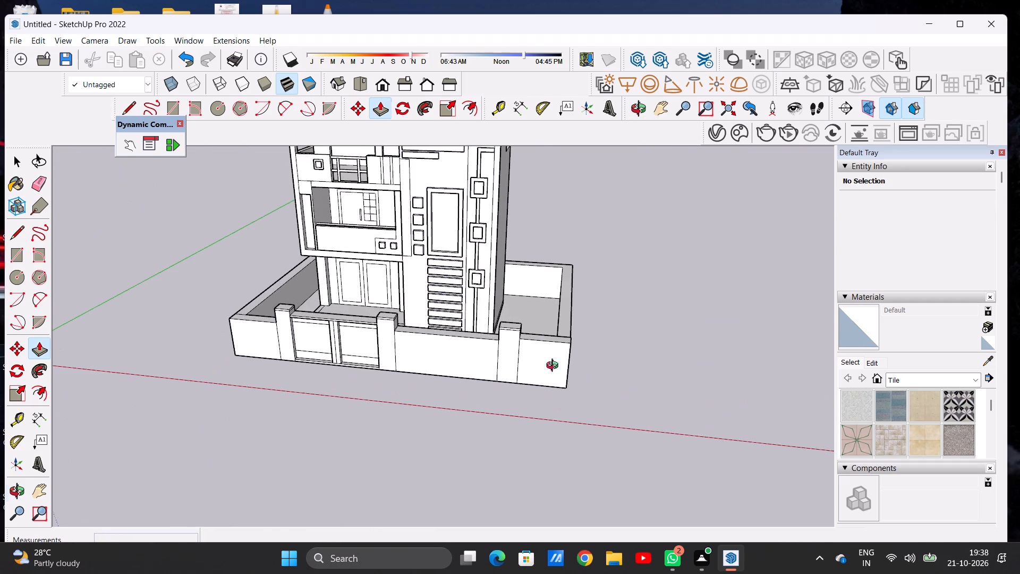
pyautogui.moveTo(555, 367); pyautogui.dragTo(441, 357, button='middle')
pyautogui.scroll(1, 480, 361)
pyautogui.scroll(-1, 480, 361)
pyautogui.scroll(5, 480, 361)
pyautogui.moveTo(504, 360); pyautogui.dragTo(396, 387, button='middle')
pyautogui.scroll(8, 396, 387)
pyautogui.click(392, 386)
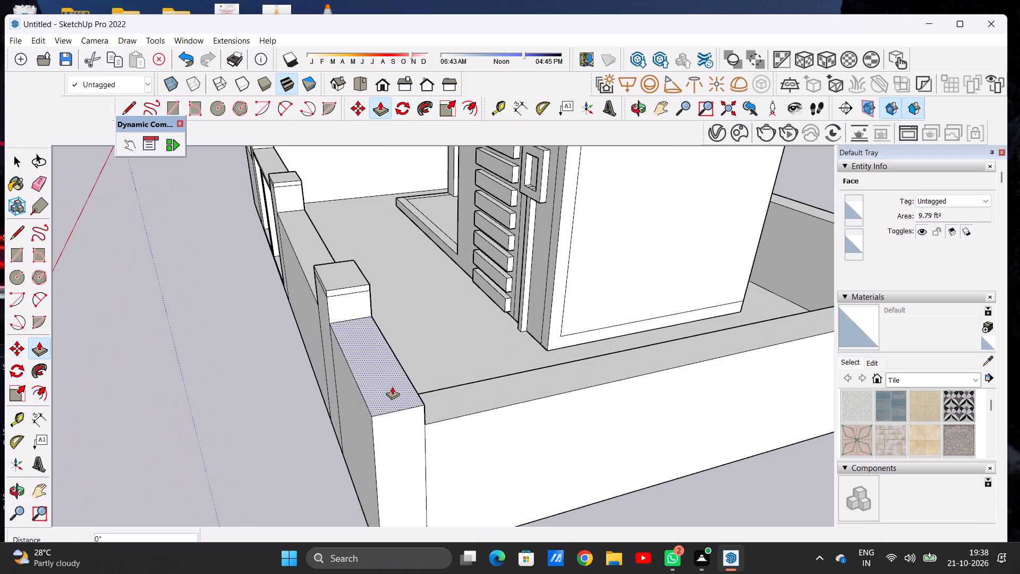
pyautogui.click(428, 424)
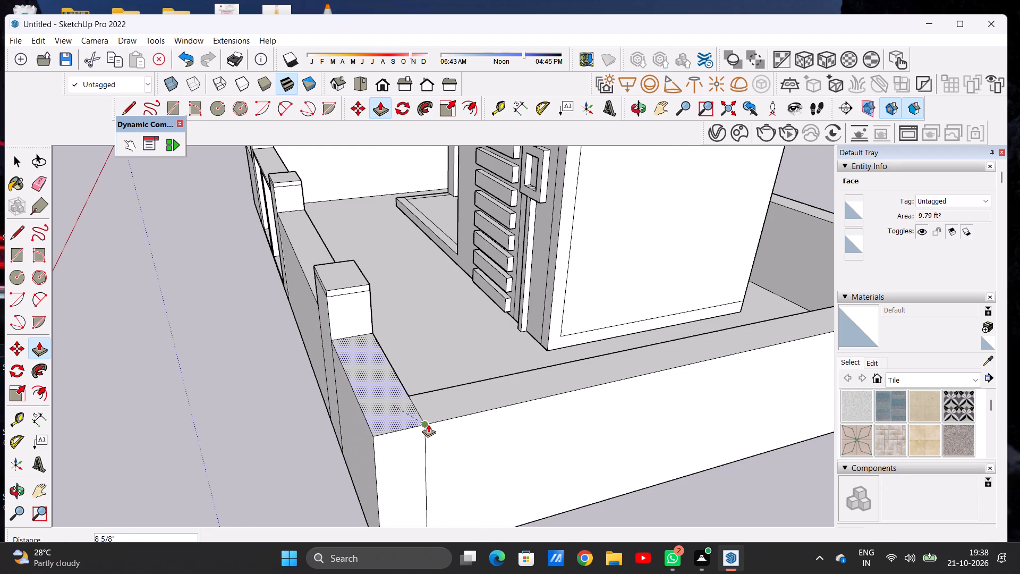
pyautogui.press('space')
# Examine the lowered boundary walls, pillars and gate together with the house from the side and front.
pyautogui.scroll(-5, 336, 391)
pyautogui.scroll(1, 336, 391)
pyautogui.scroll(-16, 337, 390)
pyautogui.scroll(12, 362, 369)
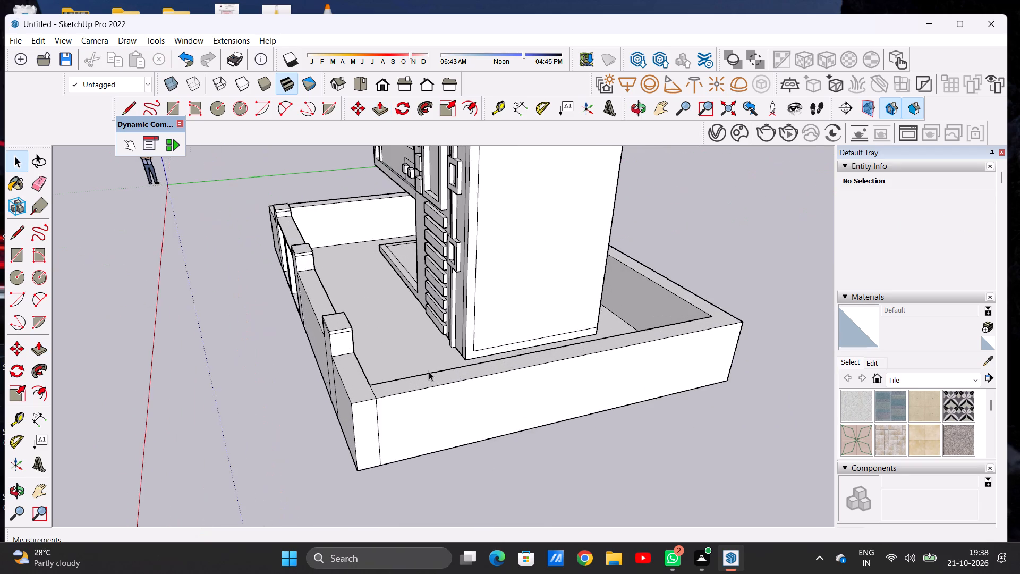
pyautogui.scroll(1, 429, 372)
pyautogui.moveTo(299, 393); pyautogui.dragTo(569, 415, button='middle')
pyautogui.scroll(-9, 471, 385)
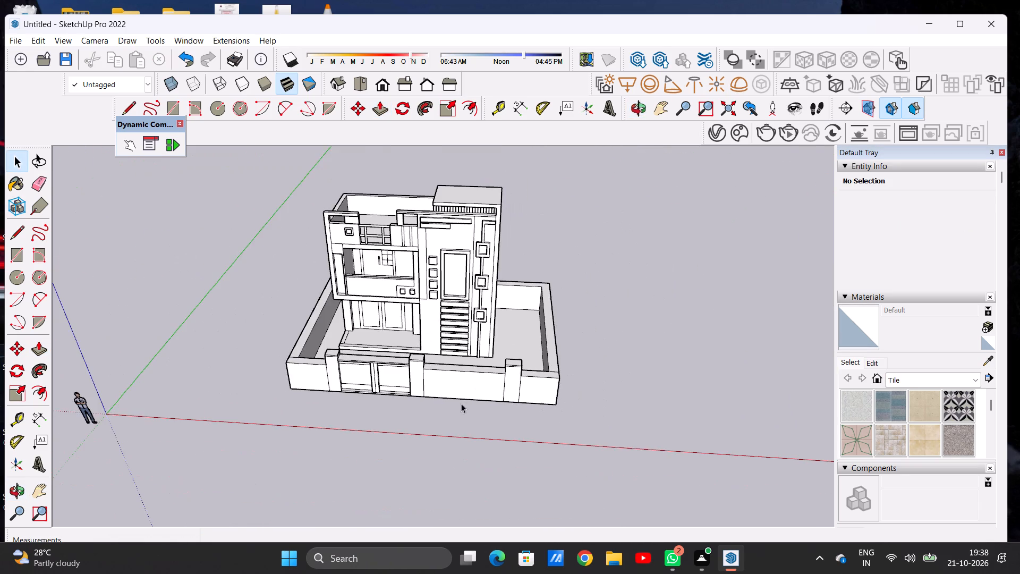
pyautogui.moveTo(467, 390); pyautogui.dragTo(482, 324, button='middle')
pyautogui.scroll(-5, 449, 352)
pyautogui.scroll(7, 440, 379)
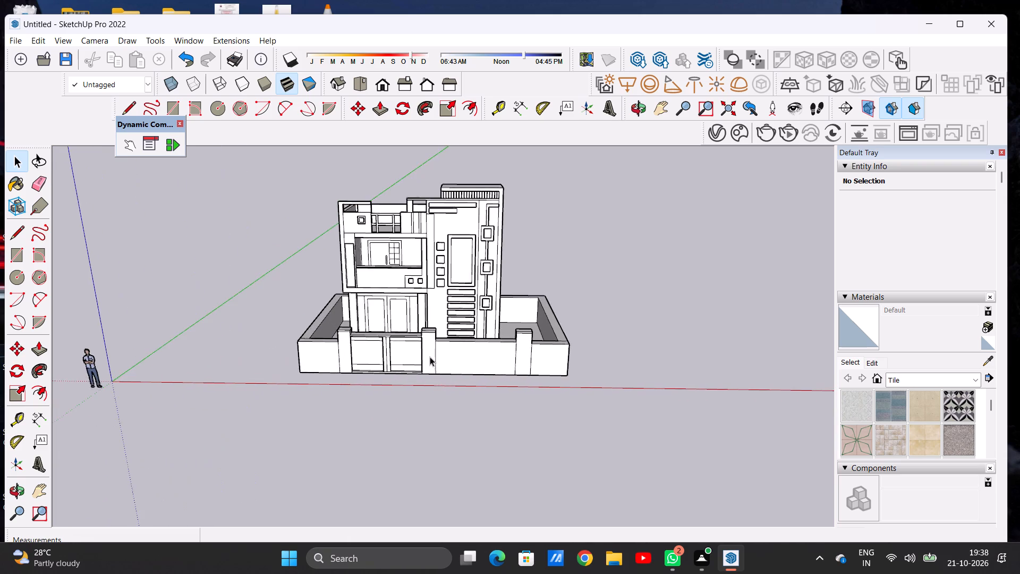
pyautogui.scroll(7, 430, 357)
pyautogui.moveTo(462, 311); pyautogui.dragTo(465, 328, button='middle')
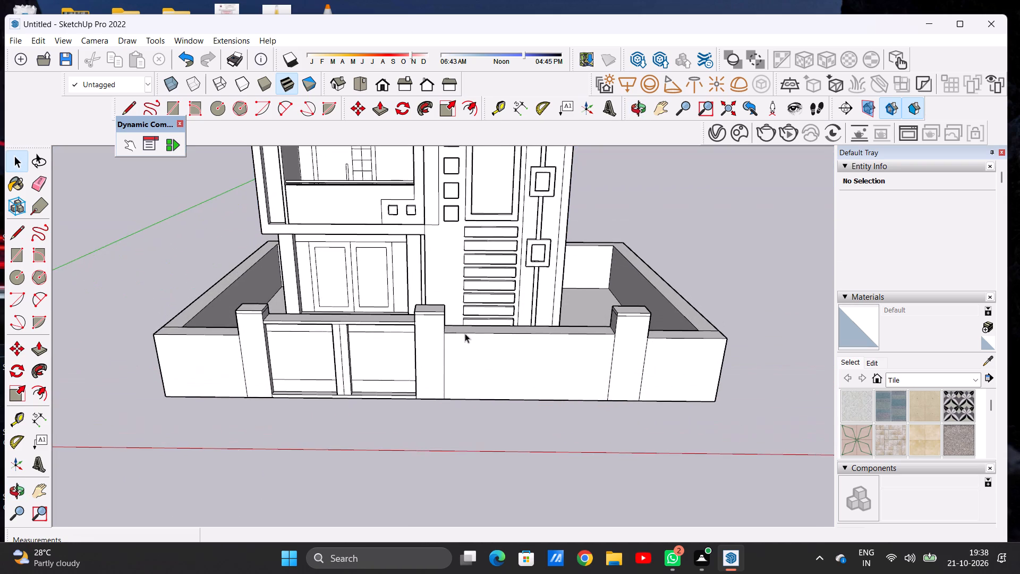
pyautogui.scroll(-12, 438, 376)
pyautogui.scroll(8, 463, 317)
pyautogui.moveTo(472, 367); pyautogui.dragTo(472, 326, button='middle')
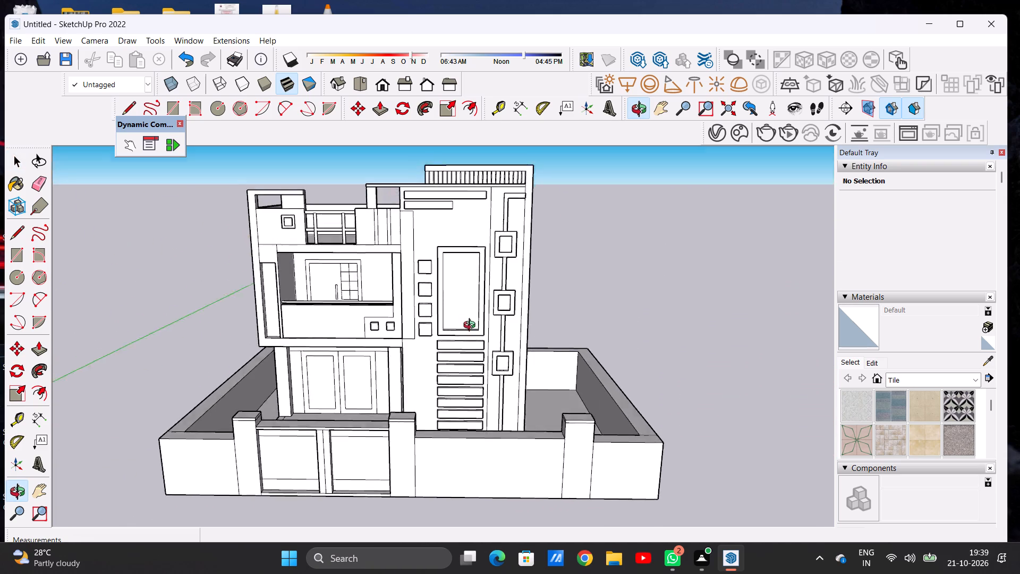
pyautogui.moveTo(472, 326); pyautogui.dragTo(468, 288, button='middle')
pyautogui.scroll(-7, 443, 367)
pyautogui.scroll(7, 471, 384)
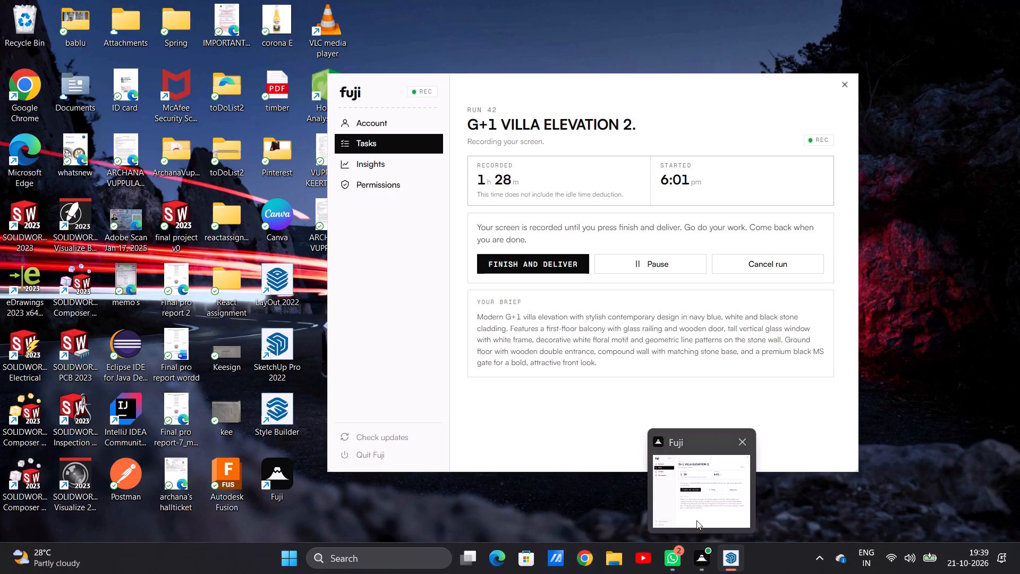
# Review the front elevation of the house with its gate and compound wall at several viewing distances.
pyautogui.click(693, 491)
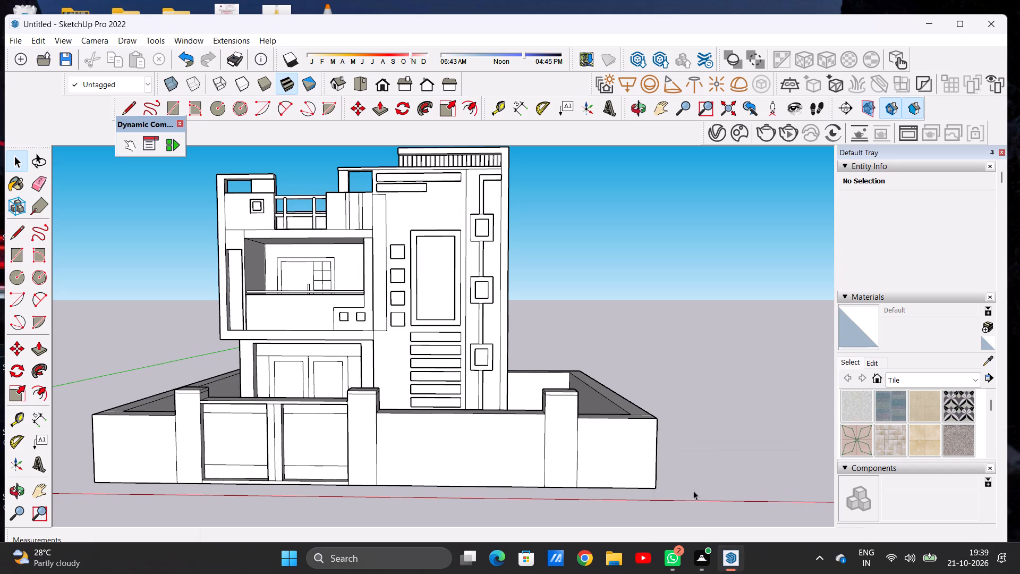
pyautogui.scroll(-6, 462, 366)
pyautogui.scroll(6, 453, 359)
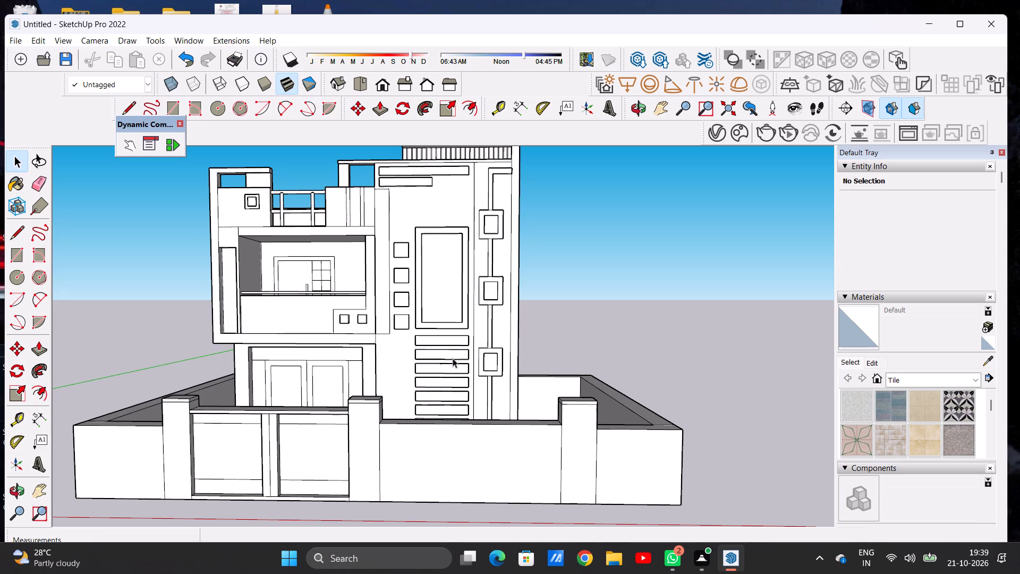
pyautogui.scroll(-9, 377, 390)
pyautogui.scroll(8, 389, 366)
pyautogui.moveTo(443, 336); pyautogui.dragTo(440, 336, button='middle')
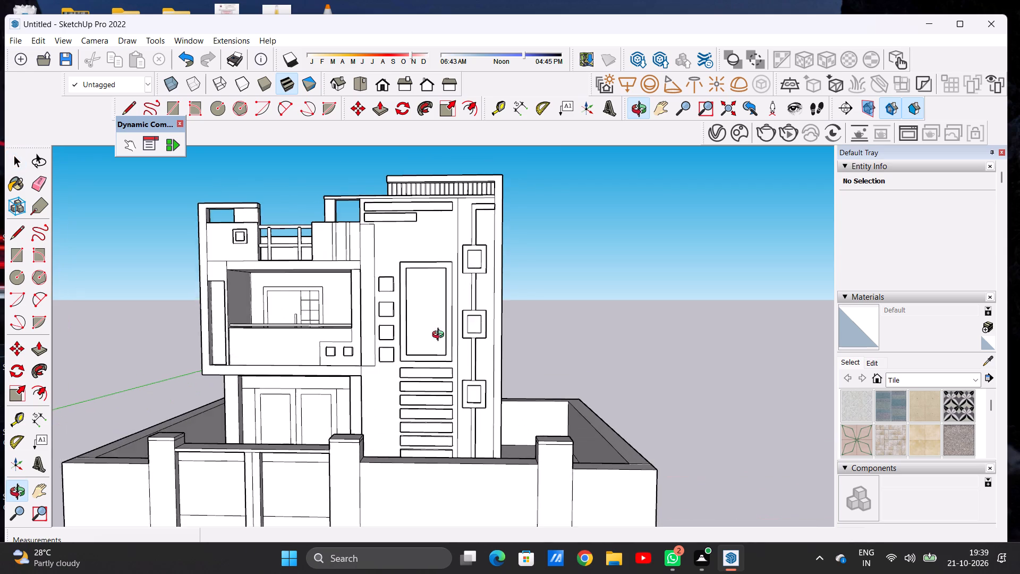
pyautogui.moveTo(440, 336); pyautogui.dragTo(461, 351, button='middle')
pyautogui.scroll(-6, 462, 351)
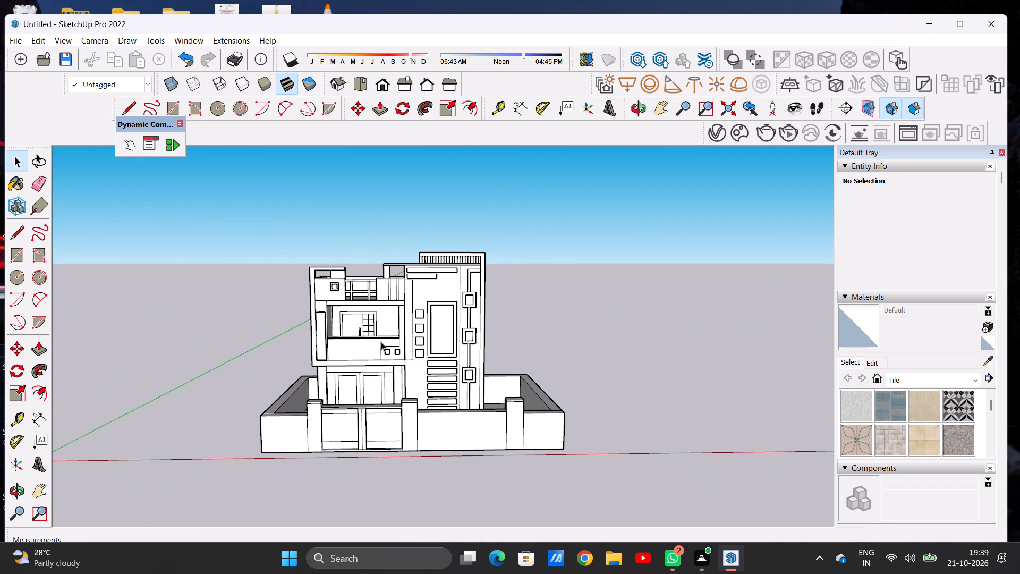
pyautogui.moveTo(339, 339); pyautogui.dragTo(322, 352, button='middle')
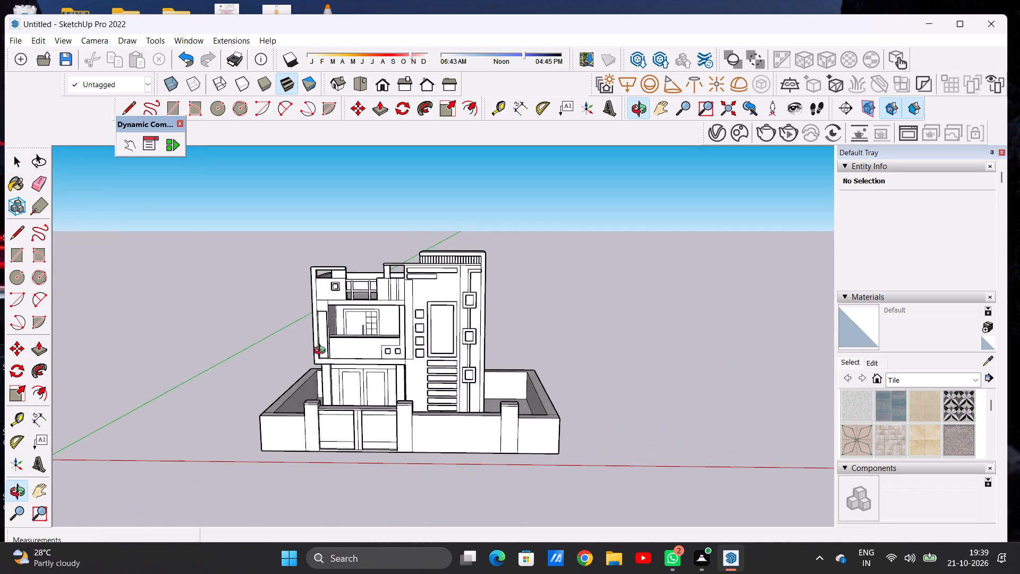
pyautogui.moveTo(322, 352); pyautogui.dragTo(315, 340, button='middle')
pyautogui.scroll(4, 379, 400)
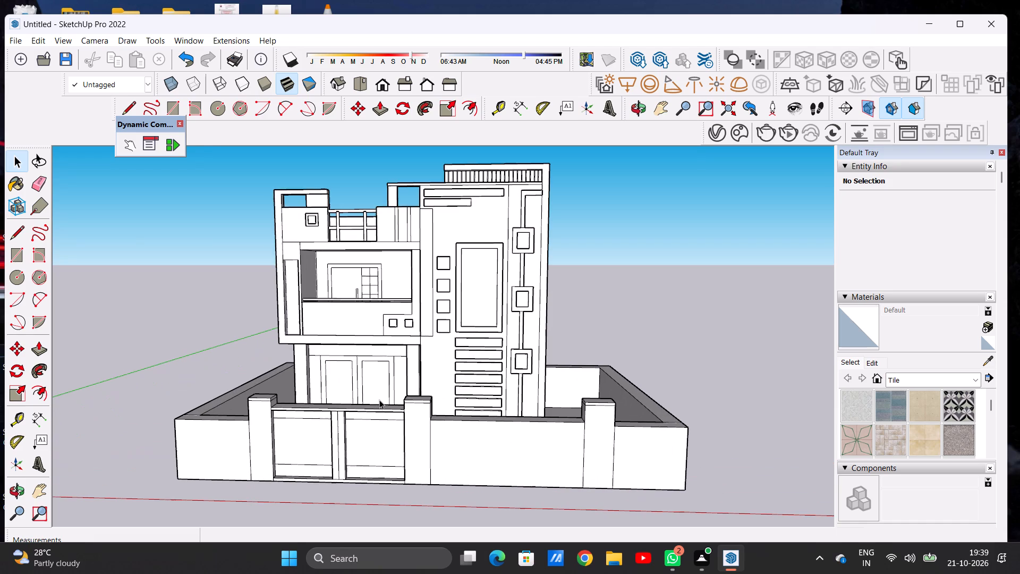
pyautogui.scroll(-3, 379, 400)
pyautogui.scroll(4, 379, 400)
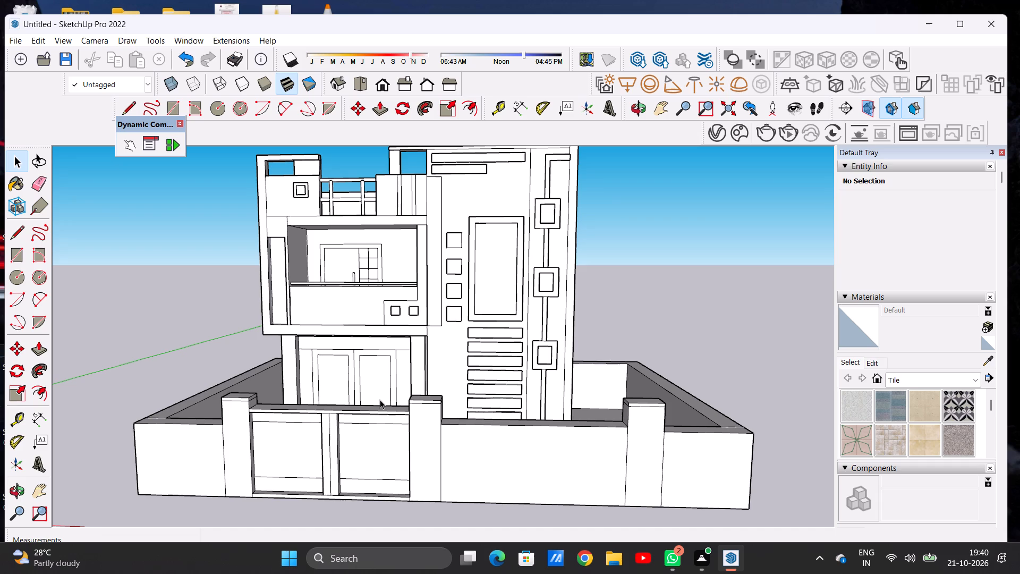
pyautogui.scroll(-7, 313, 387)
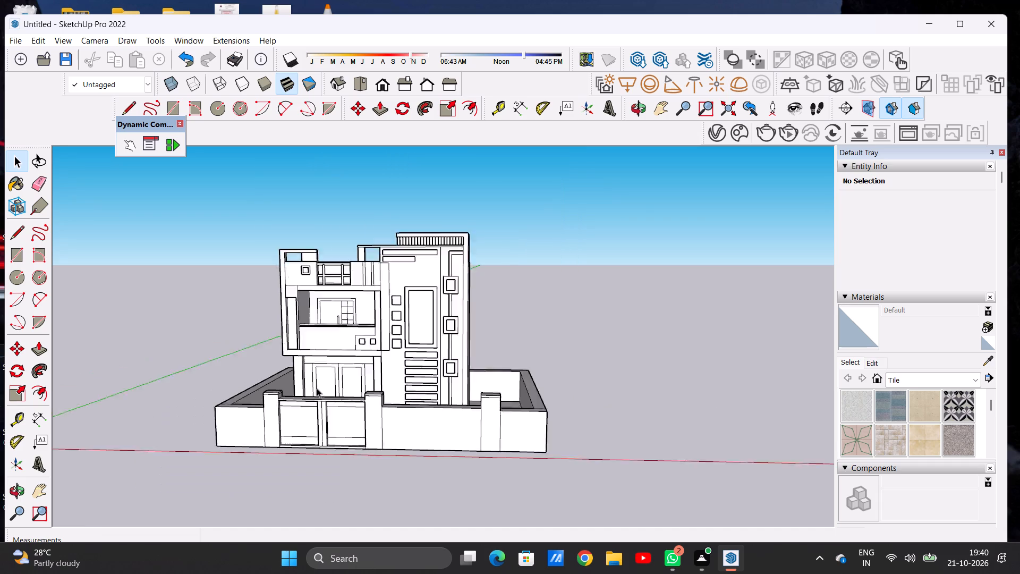
pyautogui.scroll(-2, 317, 388)
pyautogui.scroll(9, 317, 390)
pyautogui.moveTo(284, 418); pyautogui.dragTo(317, 416, button='middle')
pyautogui.scroll(-6, 317, 416)
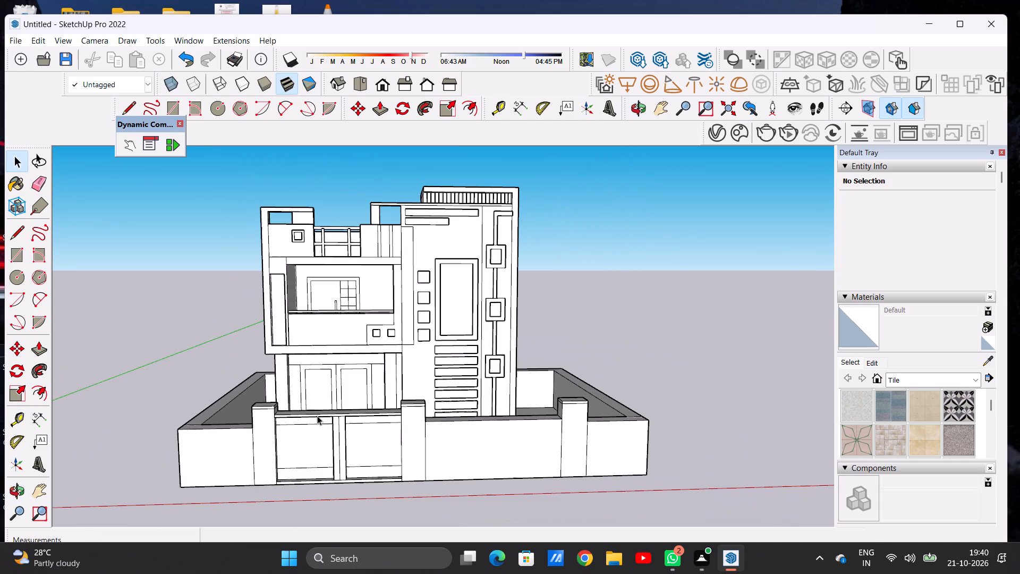
# Examine the entrance porch, double doors and enclosed yard from above and from the front.
pyautogui.moveTo(394, 383); pyautogui.dragTo(382, 462, button='middle')
pyautogui.scroll(7, 356, 417)
pyautogui.moveTo(266, 418); pyautogui.dragTo(258, 423, button='middle')
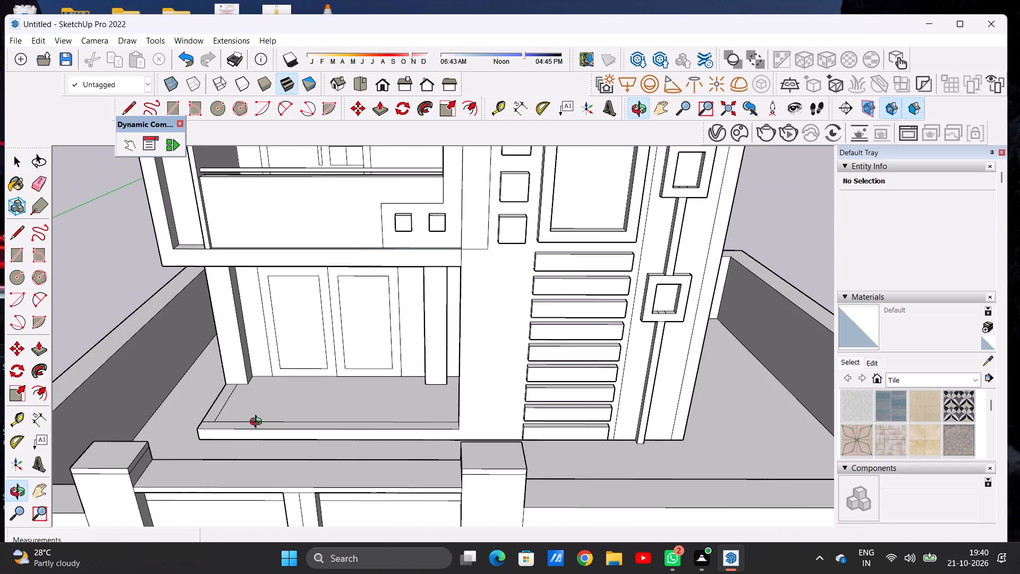
pyautogui.moveTo(258, 423); pyautogui.dragTo(257, 423, button='middle')
pyautogui.scroll(-2, 328, 401)
pyautogui.scroll(1, 328, 401)
pyautogui.scroll(-13, 328, 401)
pyautogui.scroll(2, 368, 398)
pyautogui.scroll(-1, 368, 398)
pyautogui.scroll(3, 368, 398)
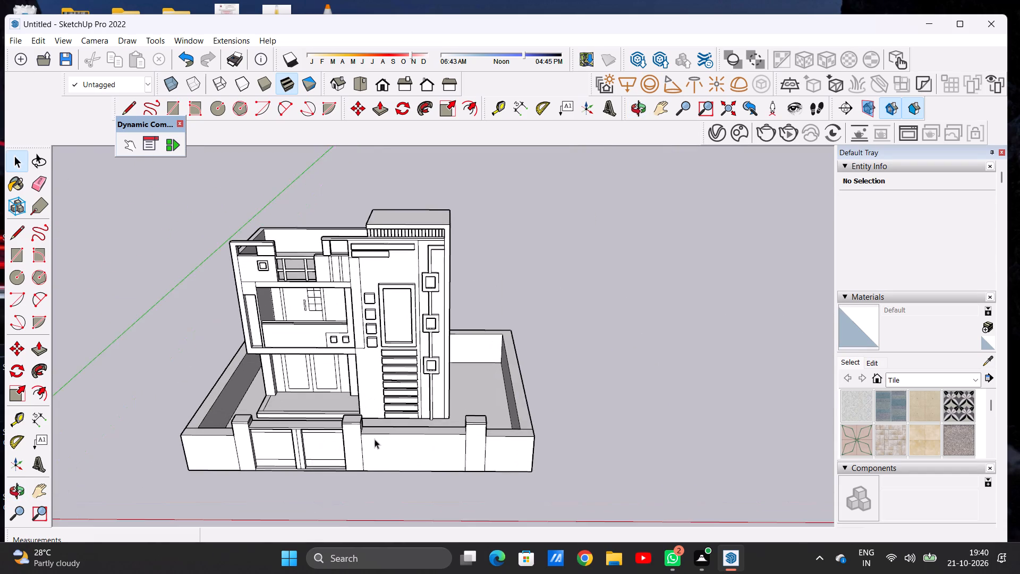
pyautogui.moveTo(375, 439); pyautogui.dragTo(375, 424, button='middle')
pyautogui.scroll(8, 371, 392)
pyautogui.scroll(-13, 371, 372)
pyautogui.scroll(4, 375, 335)
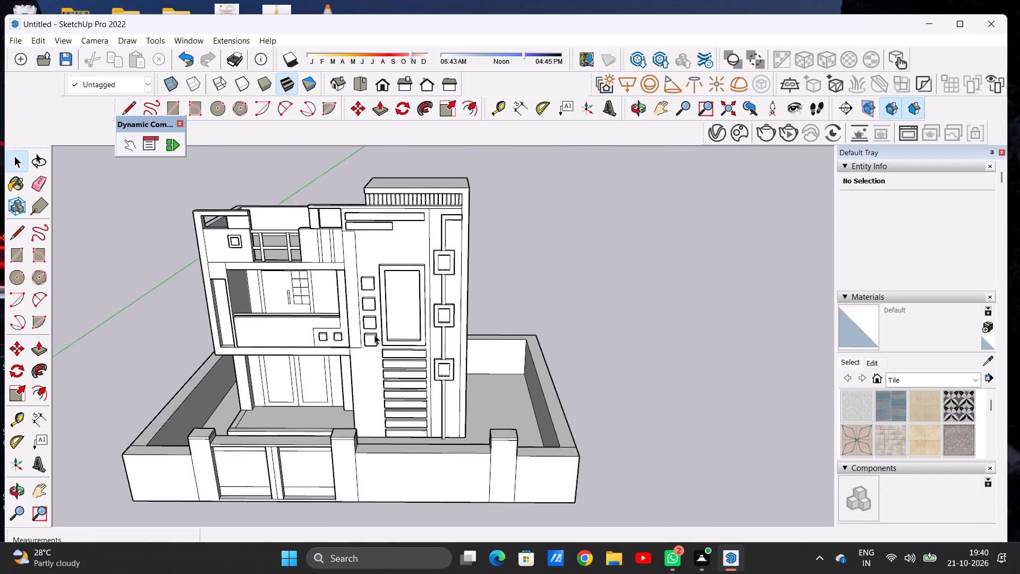
pyautogui.scroll(2, 375, 335)
pyautogui.scroll(1, 373, 395)
pyautogui.moveTo(373, 395); pyautogui.dragTo(373, 361, button='middle')
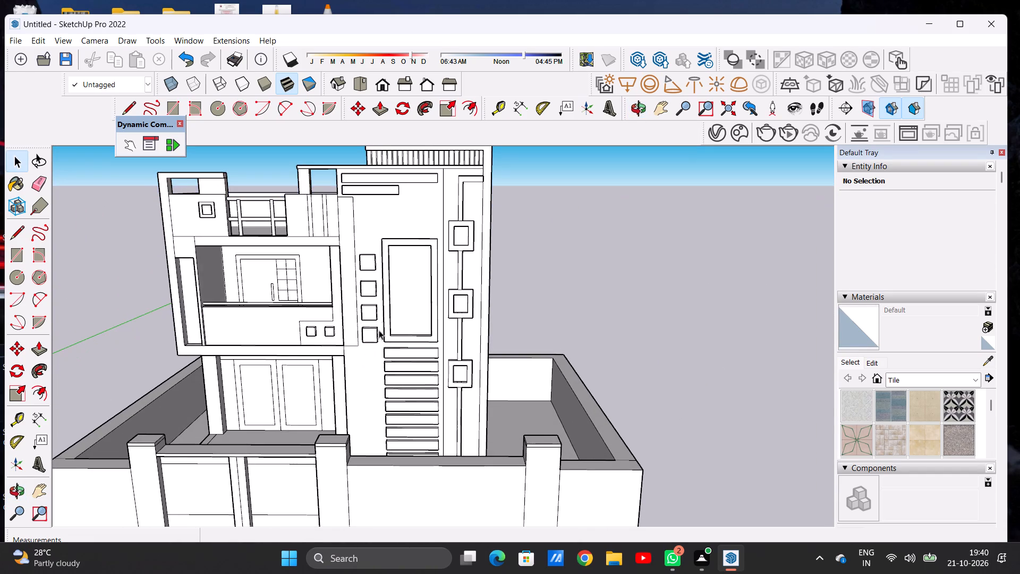
pyautogui.scroll(-6, 382, 322)
pyautogui.moveTo(438, 324); pyautogui.dragTo(438, 382, button='middle')
pyautogui.scroll(2, 387, 325)
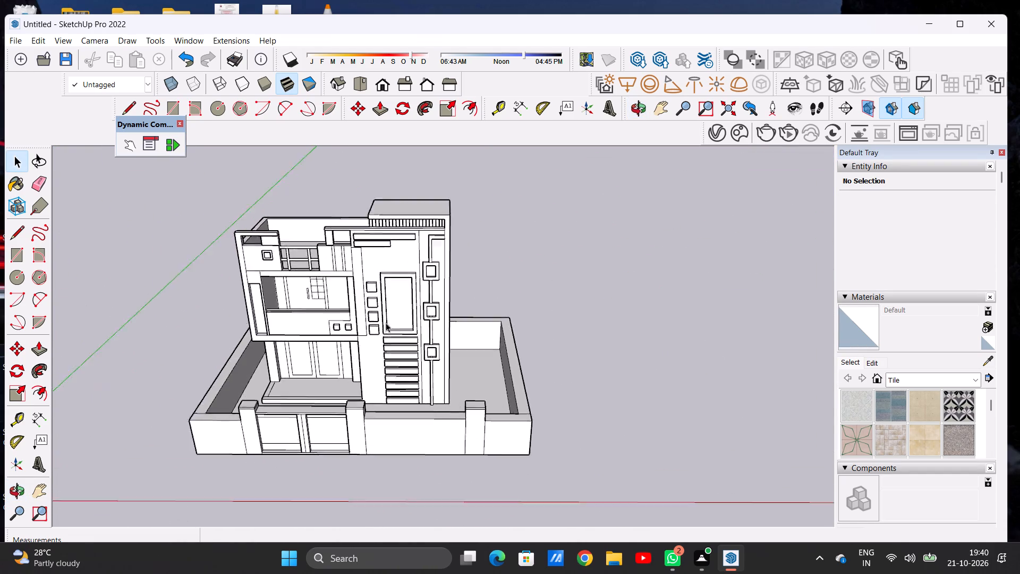
# Inspect the facade details up close: balcony, square blocks, tall window frame, horizontal strips and vertical square motifs.
pyautogui.scroll(6, 386, 323)
pyautogui.scroll(-6, 344, 288)
pyautogui.moveTo(271, 297); pyautogui.dragTo(324, 290, button='middle')
pyautogui.scroll(7, 324, 290)
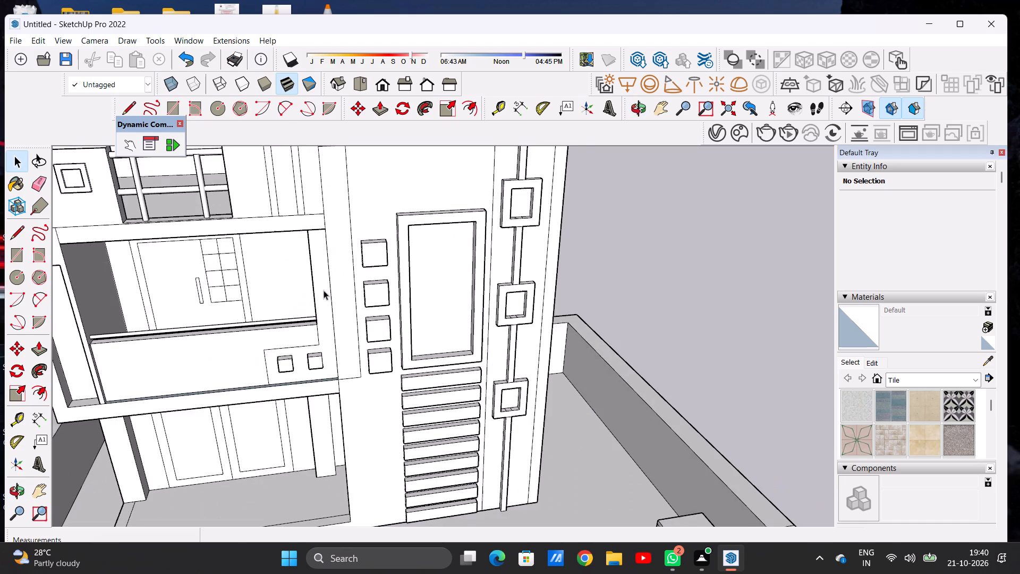
pyautogui.scroll(-12, 324, 290)
pyautogui.scroll(1, 404, 336)
pyautogui.moveTo(404, 336); pyautogui.dragTo(316, 297, button='middle')
pyautogui.scroll(10, 361, 273)
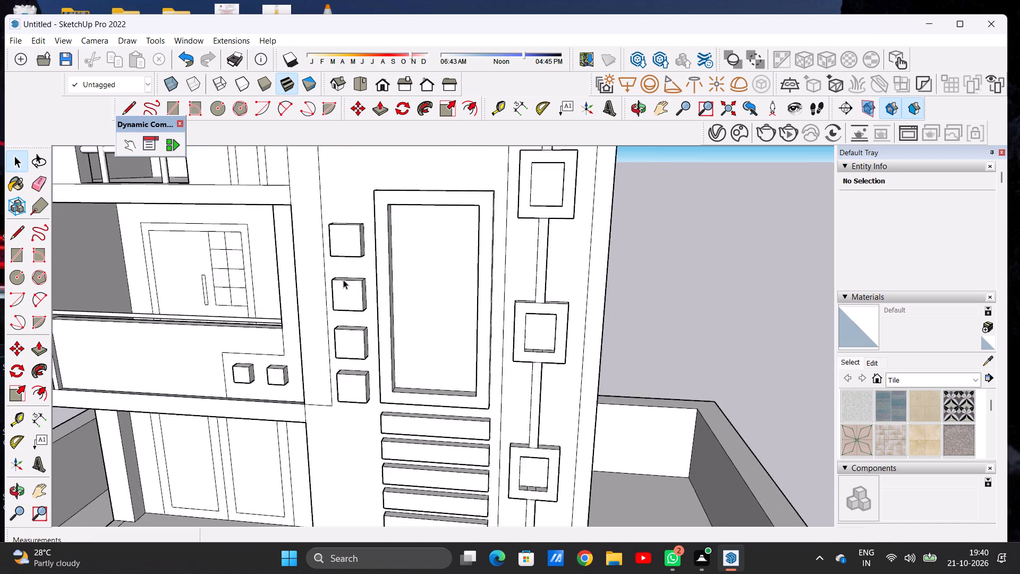
pyautogui.scroll(4, 343, 280)
pyautogui.moveTo(376, 285); pyautogui.dragTo(421, 291, button='middle')
pyautogui.scroll(1, 422, 291)
pyautogui.scroll(-7, 422, 291)
pyautogui.scroll(2, 409, 315)
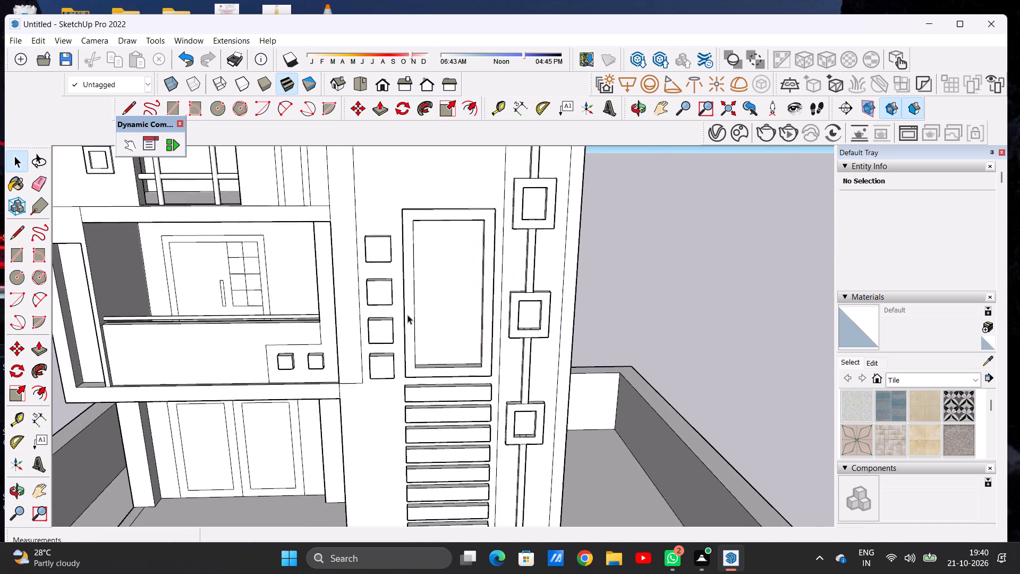
pyautogui.scroll(1, 407, 315)
pyautogui.scroll(-7, 407, 315)
pyautogui.scroll(2, 377, 368)
pyautogui.moveTo(304, 363); pyautogui.dragTo(327, 326, button='middle')
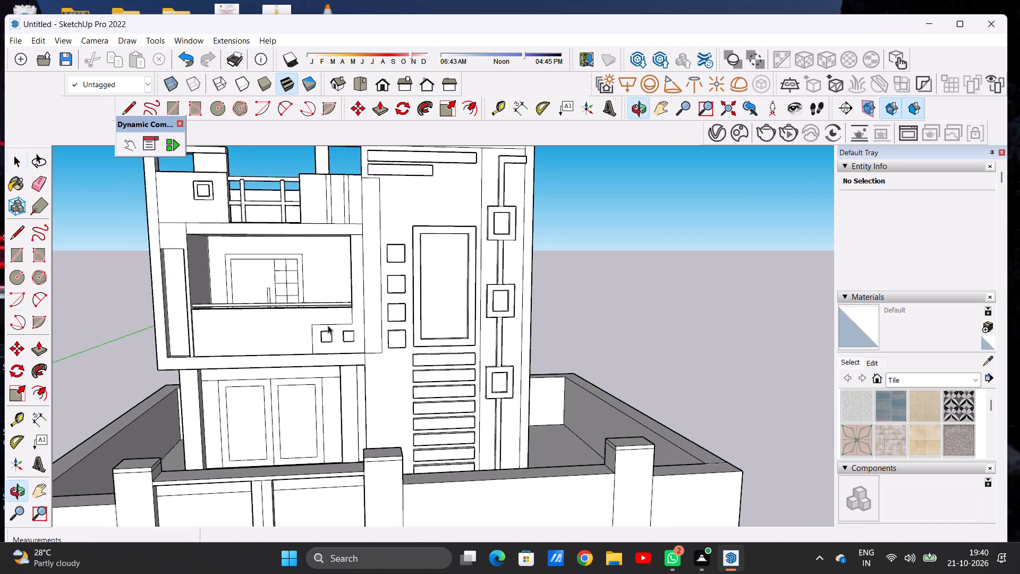
pyautogui.scroll(14, 328, 325)
pyautogui.moveTo(302, 353); pyautogui.dragTo(367, 362, button='middle')
pyautogui.scroll(-13, 367, 362)
pyautogui.scroll(3, 363, 345)
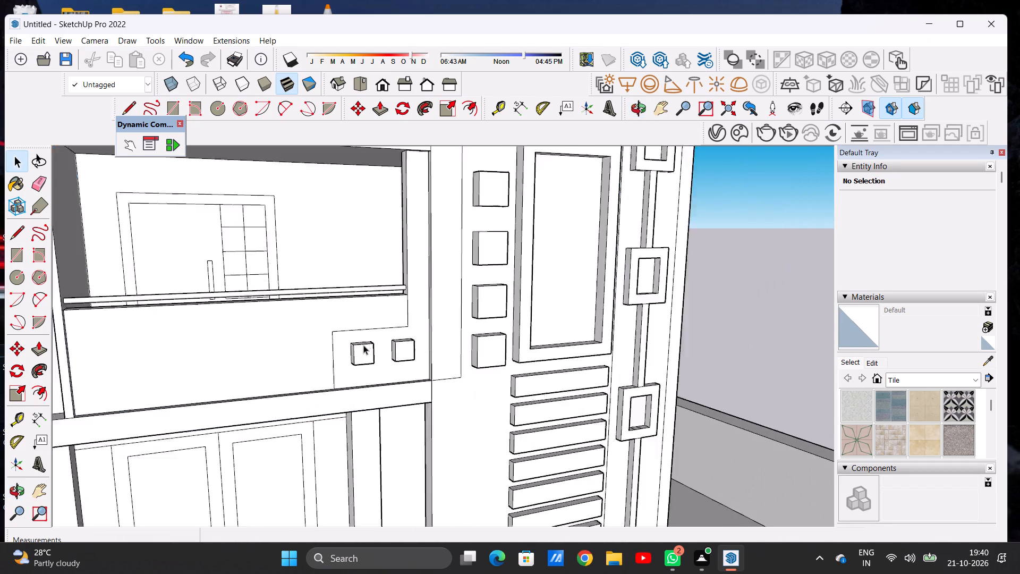
pyautogui.scroll(12, 363, 345)
pyautogui.moveTo(384, 348); pyautogui.dragTo(224, 359, button='middle')
pyautogui.scroll(-11, 337, 349)
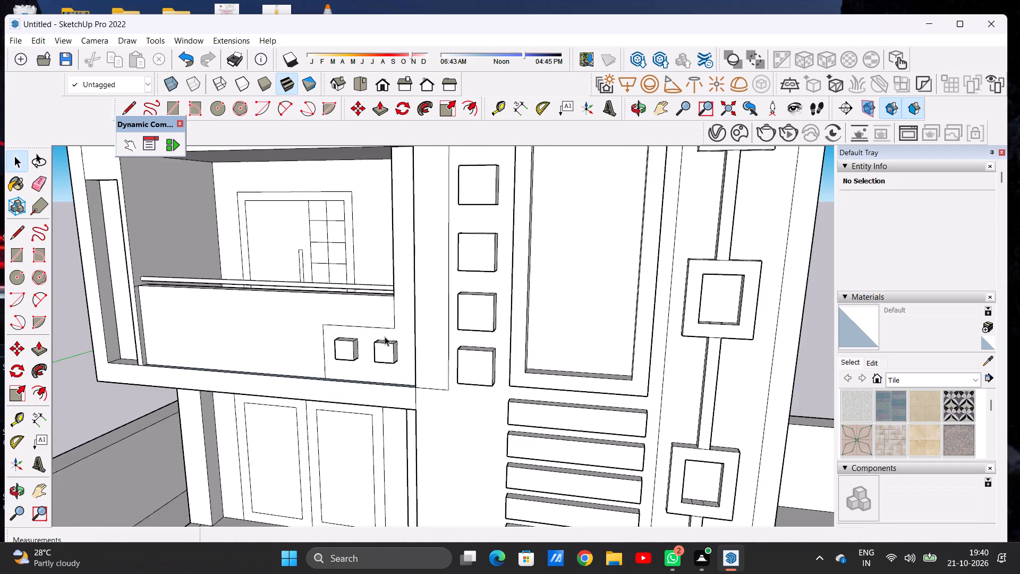
pyautogui.scroll(-12, 385, 336)
pyautogui.scroll(5, 401, 324)
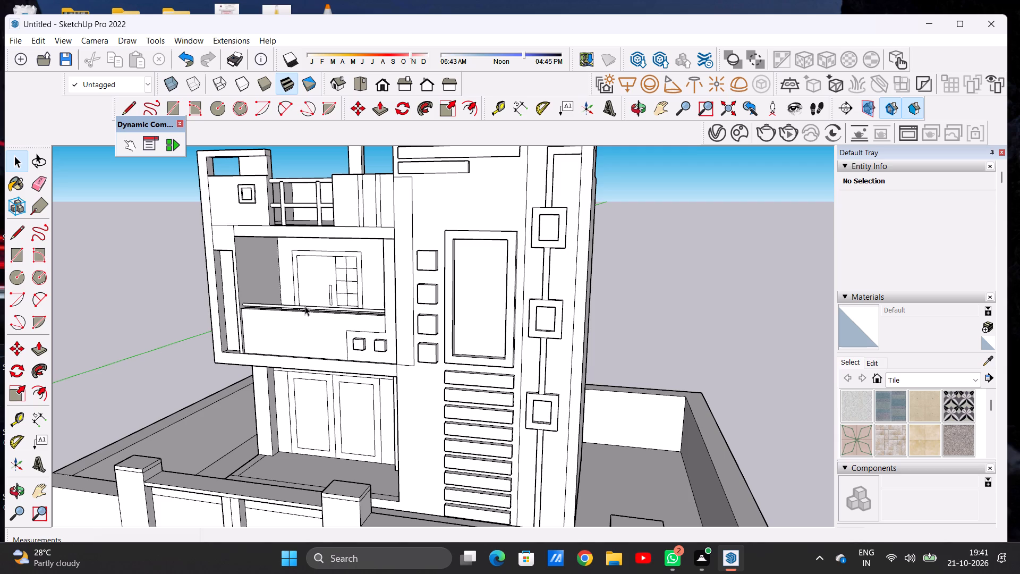
# Examine the whole house, front gate and boundary walls from the front and slightly above.
pyautogui.scroll(-7, 354, 320)
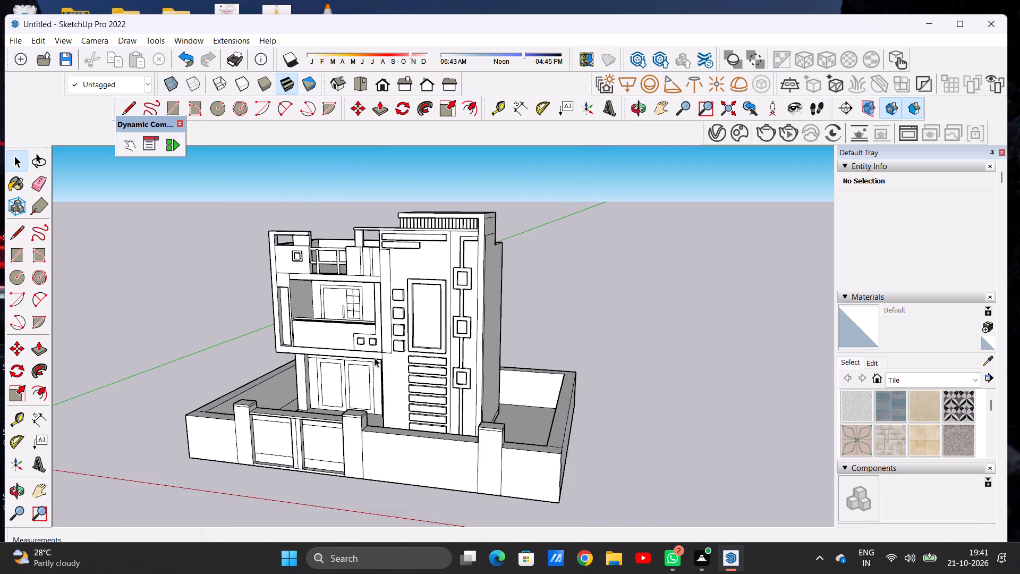
pyautogui.scroll(3, 392, 337)
pyautogui.moveTo(439, 335); pyautogui.dragTo(490, 332, button='middle')
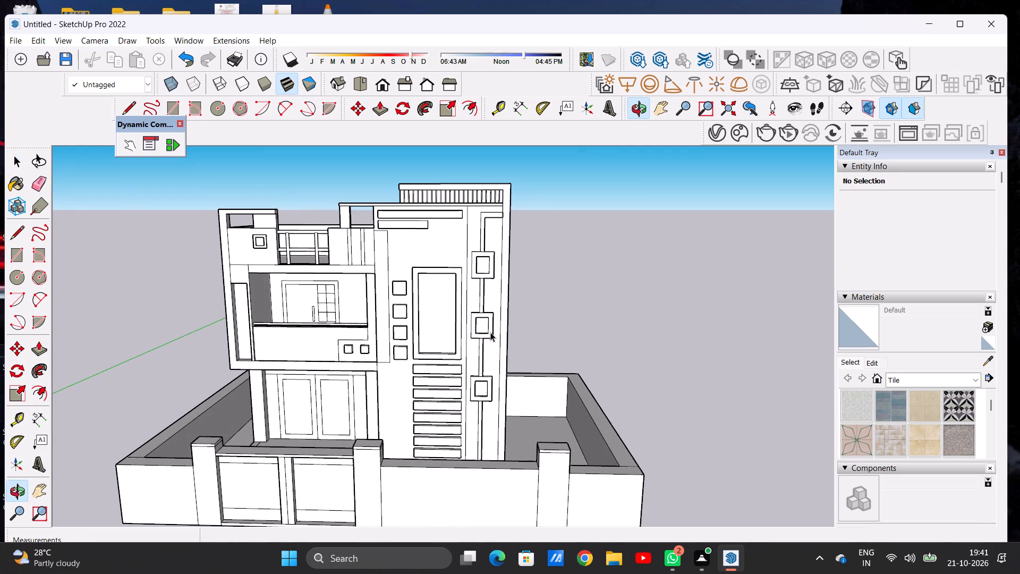
pyautogui.scroll(-6, 415, 383)
pyautogui.scroll(7, 404, 430)
pyautogui.moveTo(485, 382); pyautogui.dragTo(484, 382, button='middle')
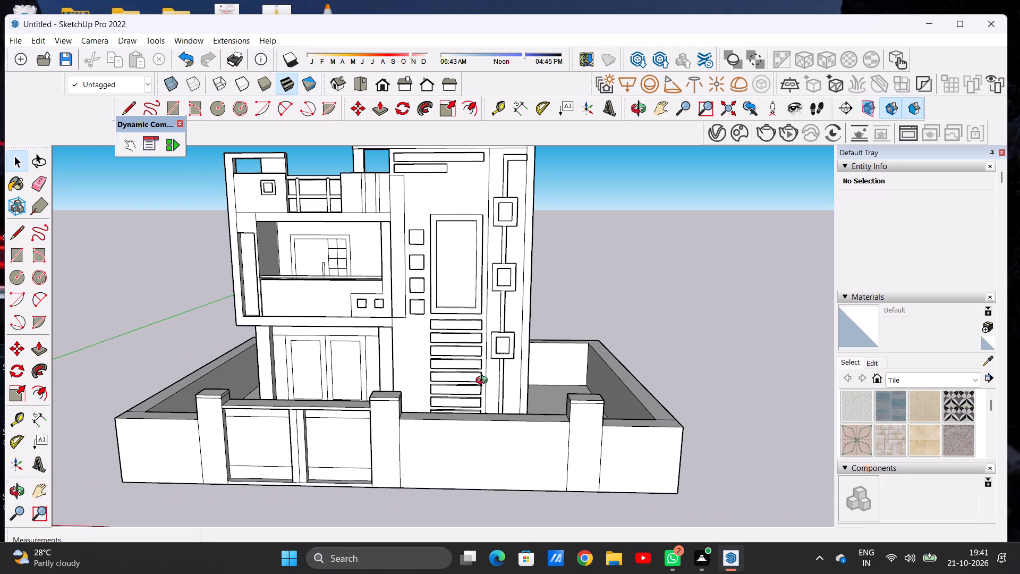
pyautogui.moveTo(484, 382); pyautogui.dragTo(474, 430, button='middle')
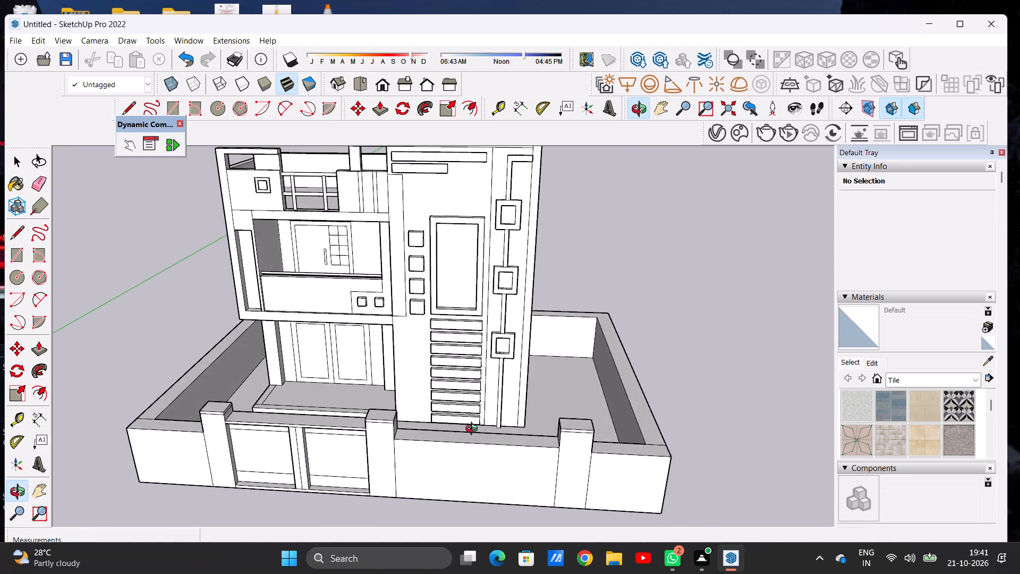
# Review the front elevation with its gate and boundary wall from slightly above and at eye level, near and far.
pyautogui.moveTo(474, 430); pyautogui.dragTo(484, 424, button='middle')
pyautogui.scroll(-6, 411, 407)
pyautogui.scroll(5, 396, 424)
pyautogui.scroll(-3, 381, 400)
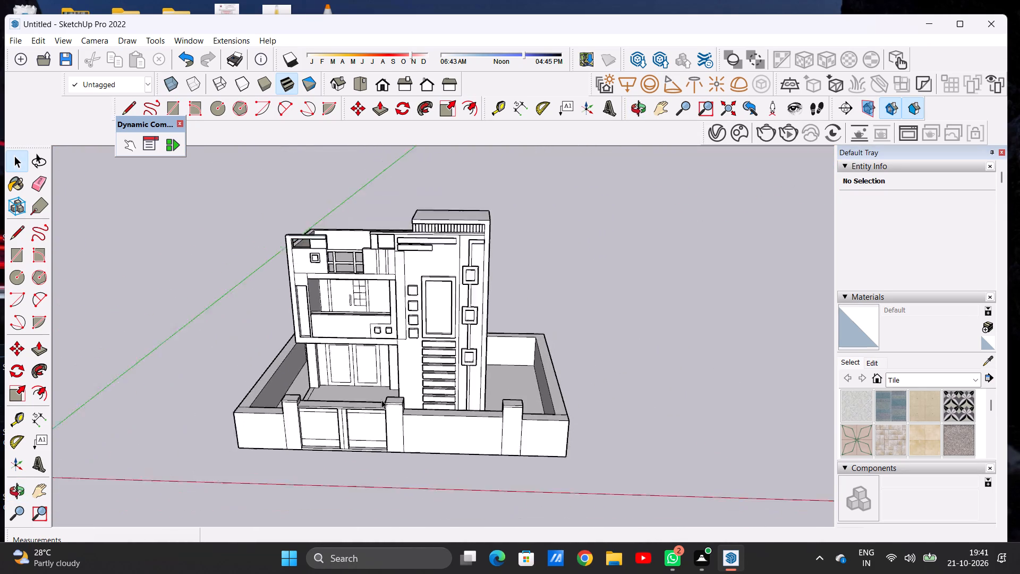
pyautogui.scroll(-2, 381, 400)
pyautogui.scroll(4, 380, 321)
pyautogui.moveTo(420, 395); pyautogui.dragTo(422, 334, button='middle')
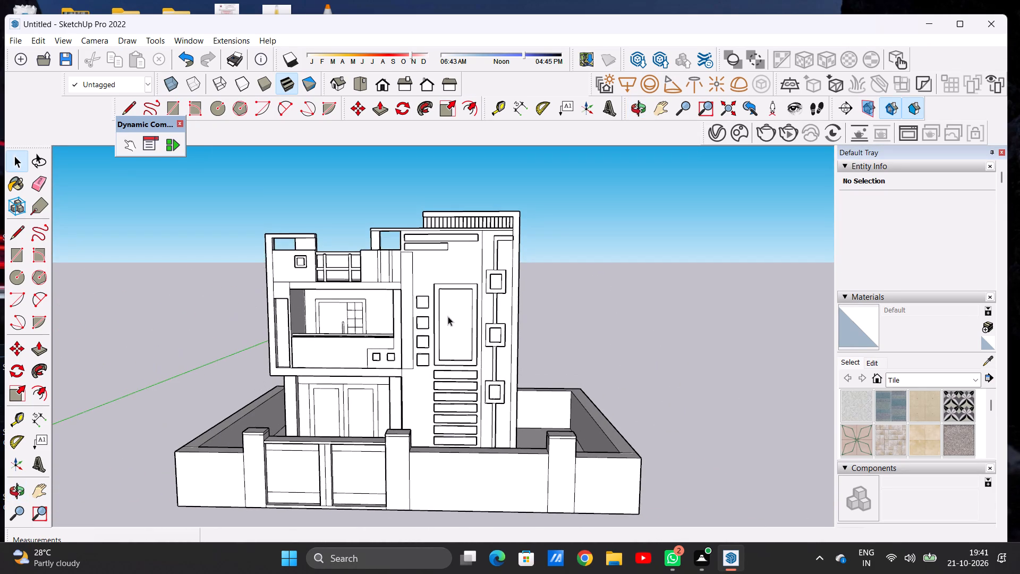
pyautogui.scroll(-8, 410, 307)
pyautogui.scroll(1, 421, 334)
pyautogui.scroll(-1, 421, 334)
pyautogui.scroll(4, 421, 334)
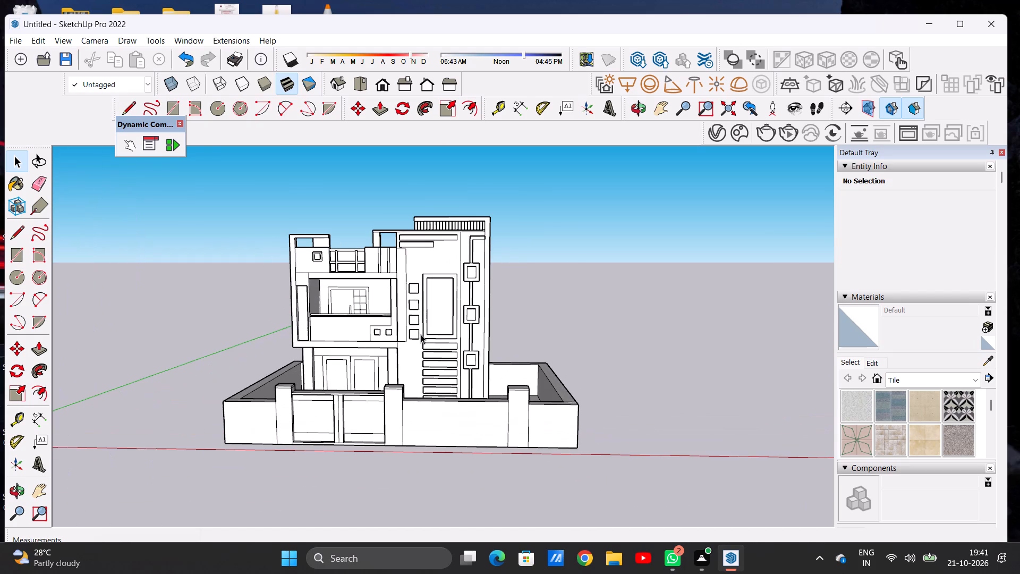
pyautogui.scroll(-2, 415, 329)
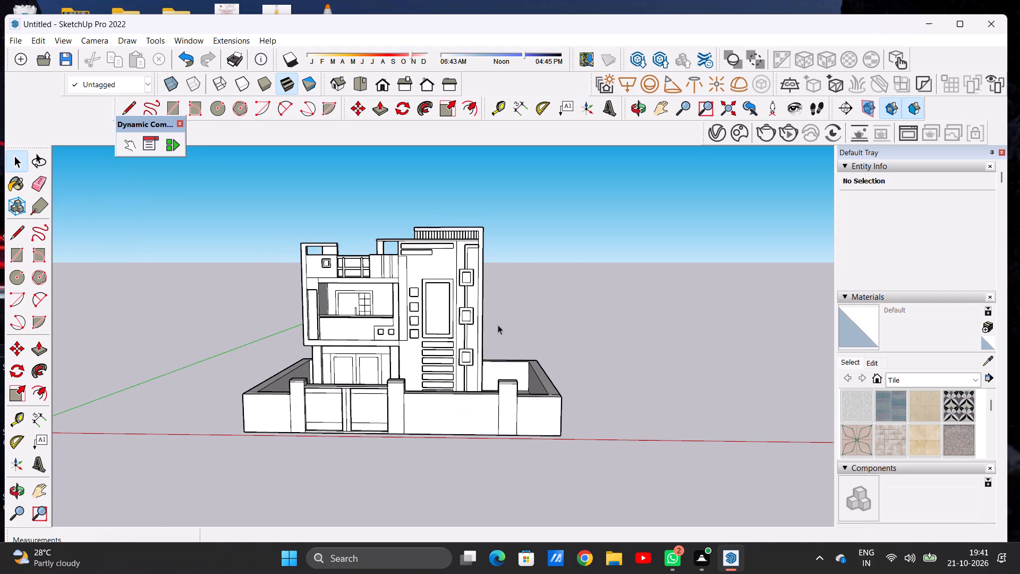
# Examine the side and rear walls, the walled yard from above, and the front gate with its pillars up close.
pyautogui.moveTo(497, 325); pyautogui.dragTo(302, 334, button='middle')
pyautogui.moveTo(627, 328); pyautogui.dragTo(341, 343, button='middle')
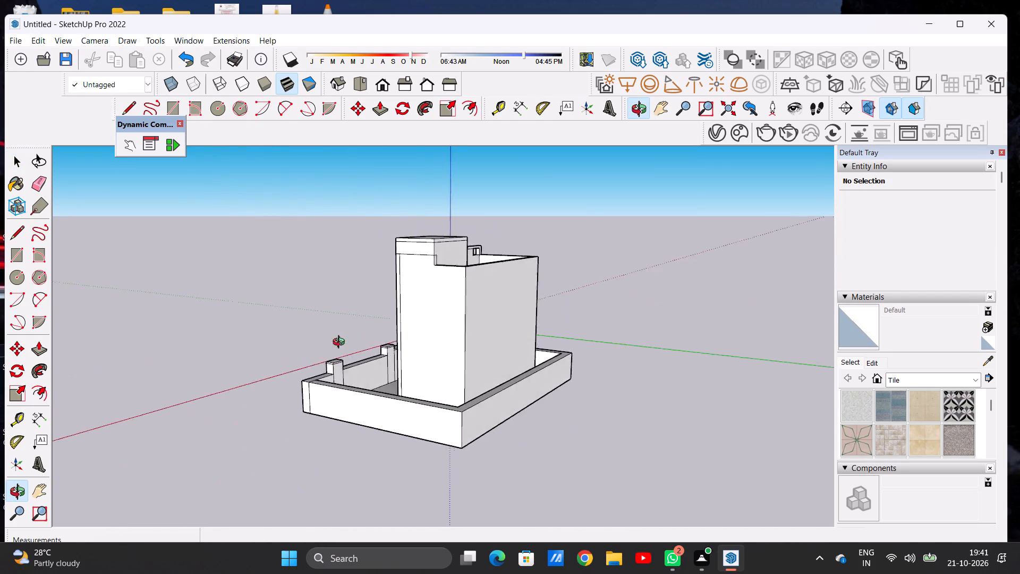
pyautogui.moveTo(341, 343); pyautogui.dragTo(509, 450, button='middle')
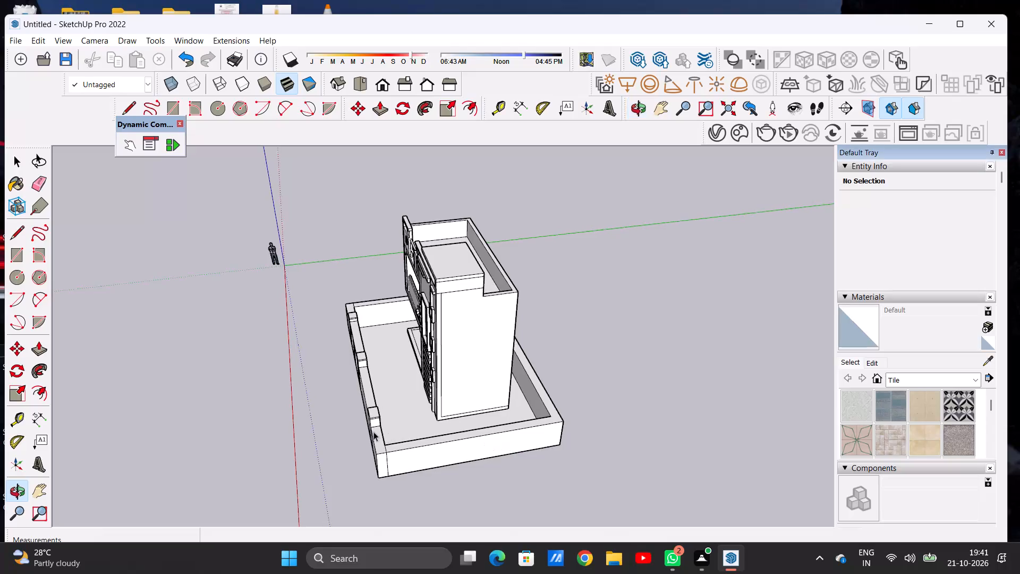
pyautogui.moveTo(369, 432); pyautogui.dragTo(618, 419, button='middle')
pyautogui.moveTo(439, 440); pyautogui.dragTo(537, 444, button='middle')
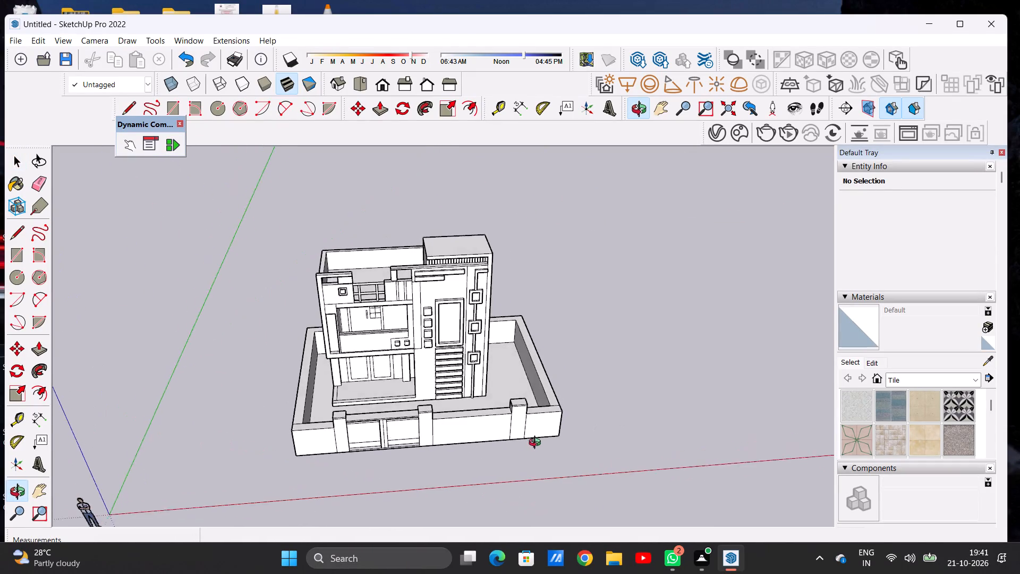
pyautogui.moveTo(537, 444); pyautogui.dragTo(498, 443, button='middle')
pyautogui.scroll(1, 402, 445)
pyautogui.scroll(-1, 402, 445)
pyautogui.scroll(12, 402, 445)
pyautogui.moveTo(399, 429); pyautogui.dragTo(407, 455, button='middle')
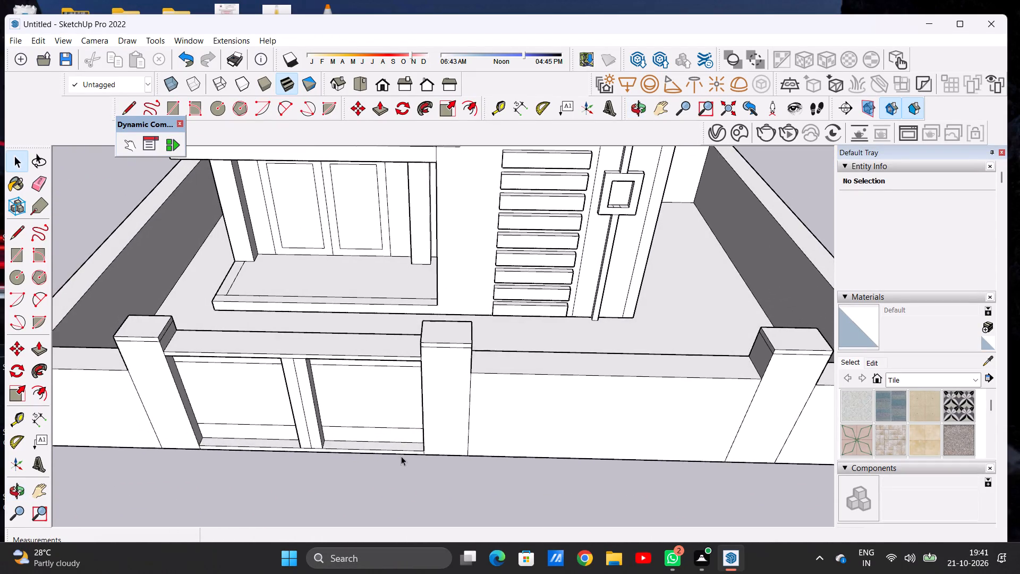
pyautogui.scroll(-11, 421, 416)
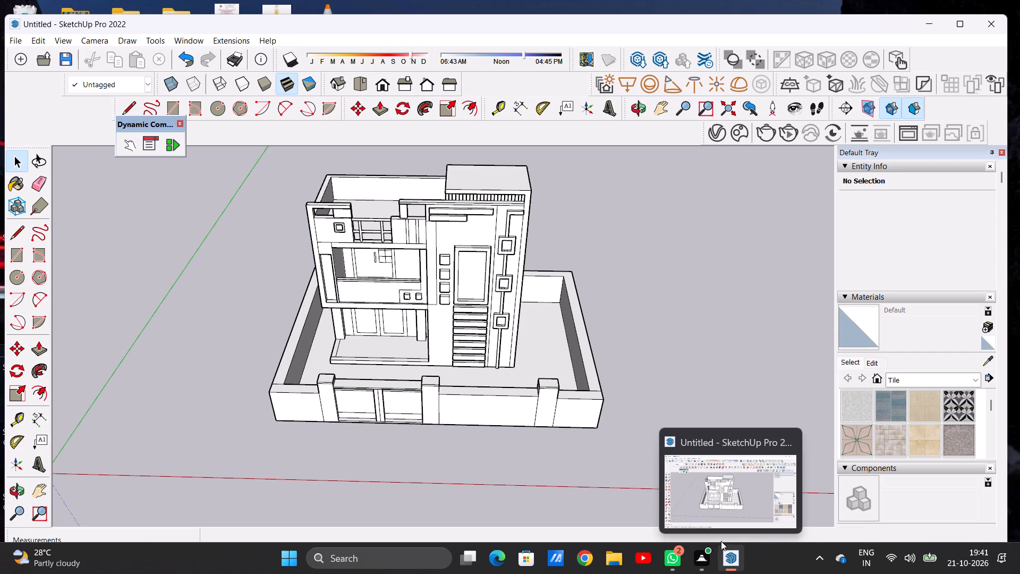
# Examine the whole house and compound from the front, including the balcony and facade blocks at closer range.
pyautogui.click(714, 504)
pyautogui.scroll(-5, 476, 454)
pyautogui.scroll(5, 419, 328)
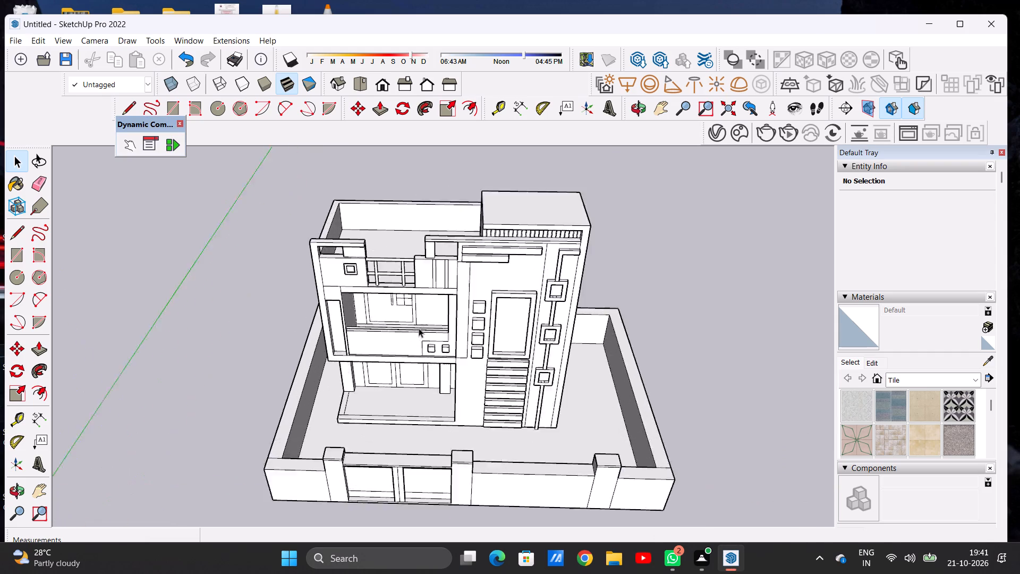
pyautogui.scroll(3, 419, 328)
pyautogui.moveTo(431, 403); pyautogui.dragTo(431, 325, button='middle')
pyautogui.scroll(-11, 431, 325)
pyautogui.scroll(7, 435, 399)
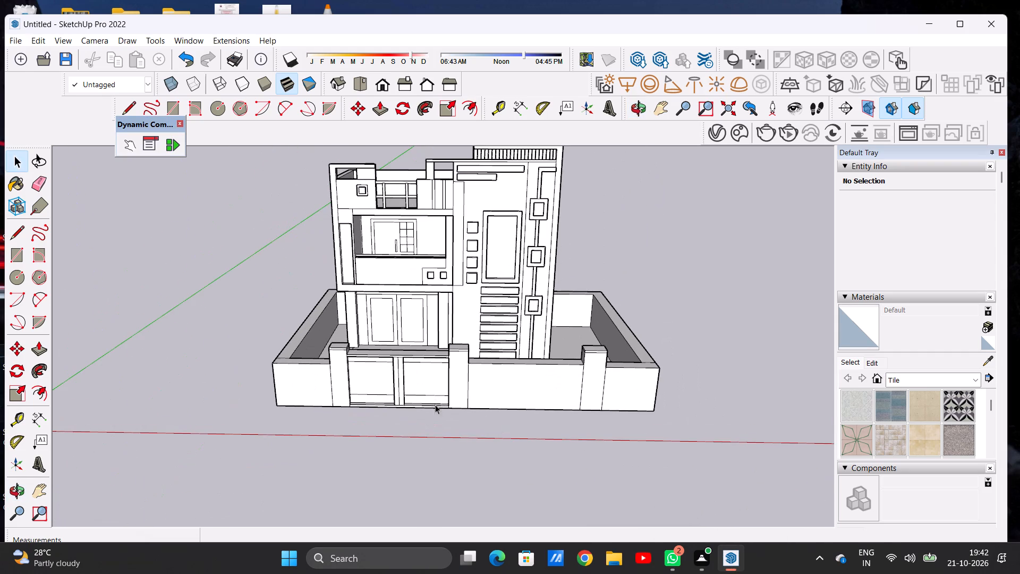
pyautogui.scroll(-6, 433, 414)
pyautogui.scroll(5, 410, 313)
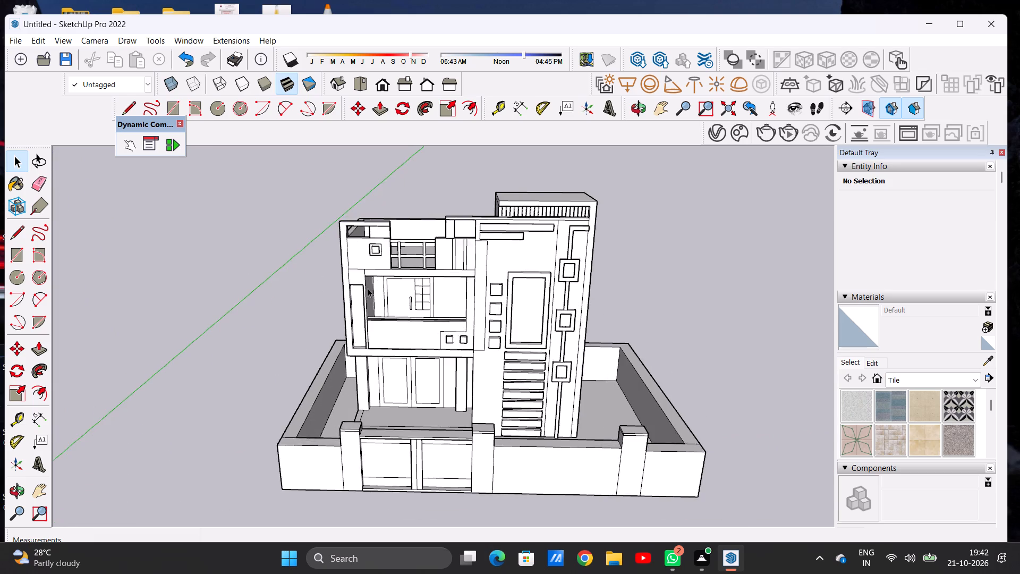
pyautogui.scroll(5, 368, 288)
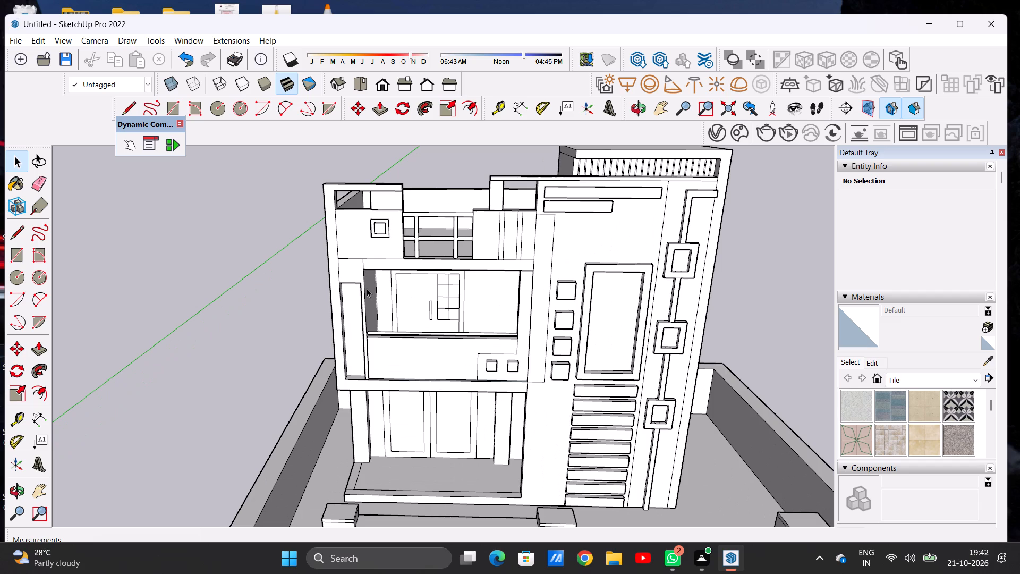
pyautogui.scroll(-11, 367, 288)
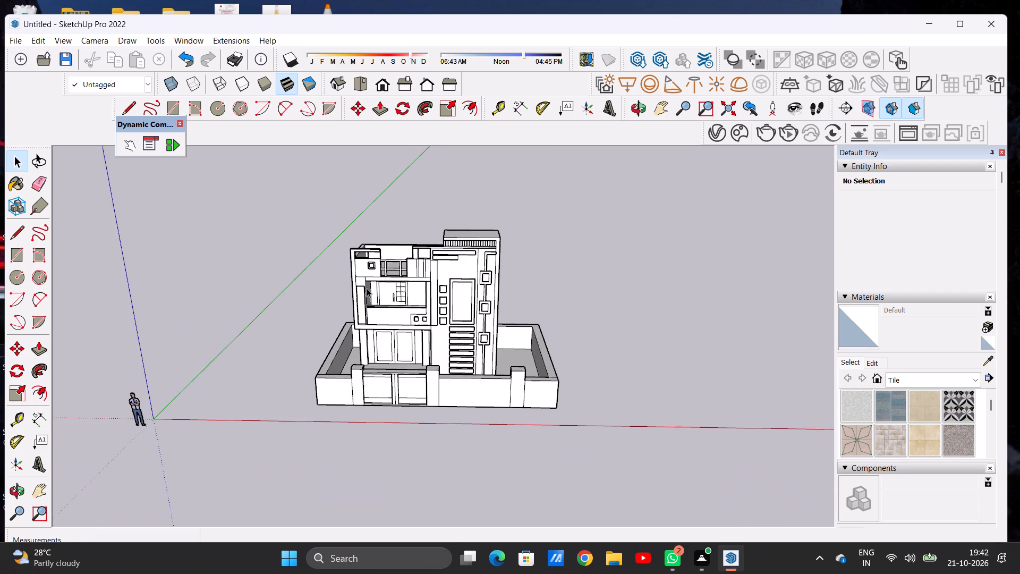
pyautogui.scroll(1, 377, 297)
pyautogui.scroll(-1, 377, 297)
pyautogui.scroll(5, 377, 297)
pyautogui.moveTo(420, 328); pyautogui.dragTo(416, 295, button='middle')
pyautogui.scroll(4, 455, 323)
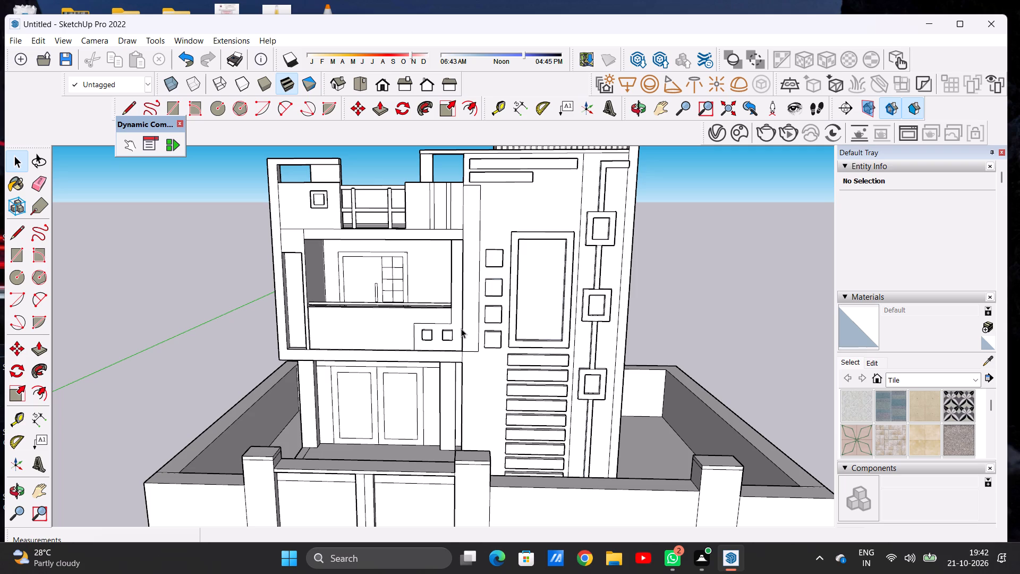
# Inspect the house from its front corner, and the upper-floor parapet, railing and balcony up close.
pyautogui.scroll(-10, 424, 322)
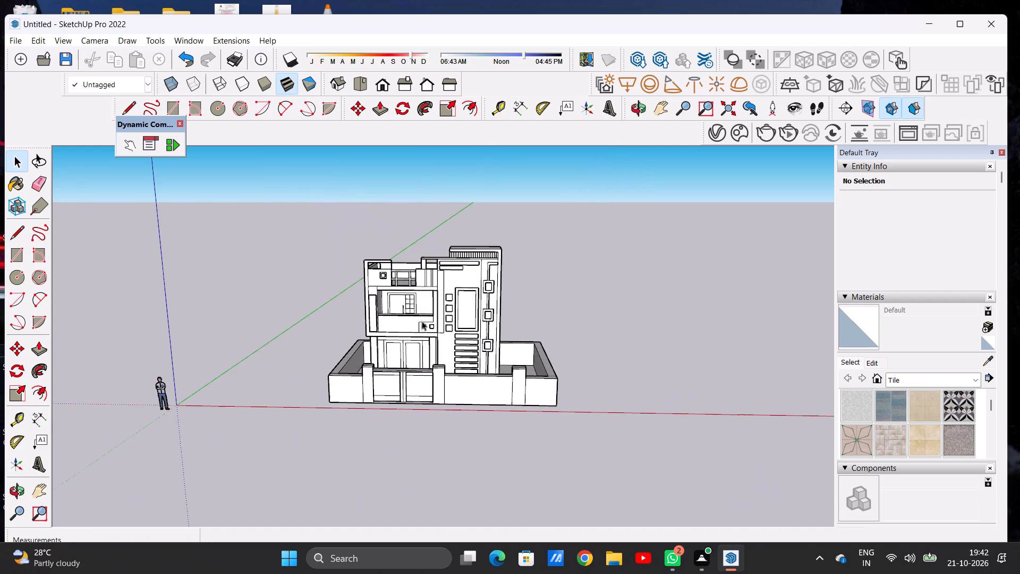
pyautogui.scroll(1, 426, 294)
pyautogui.scroll(-1, 426, 294)
pyautogui.scroll(4, 427, 293)
pyautogui.moveTo(509, 339); pyautogui.dragTo(341, 328, button='middle')
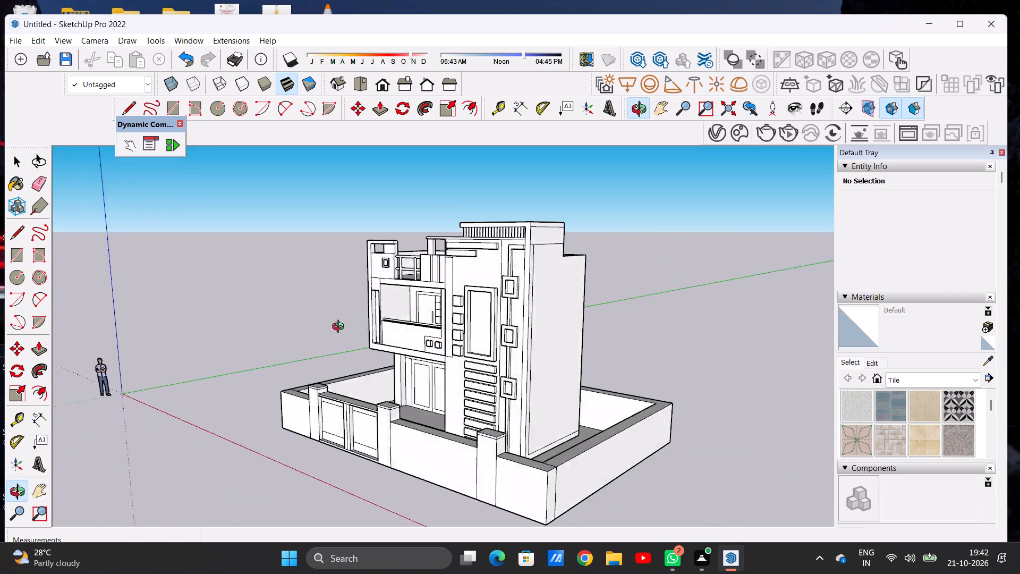
pyautogui.moveTo(341, 328); pyautogui.dragTo(531, 315, button='middle')
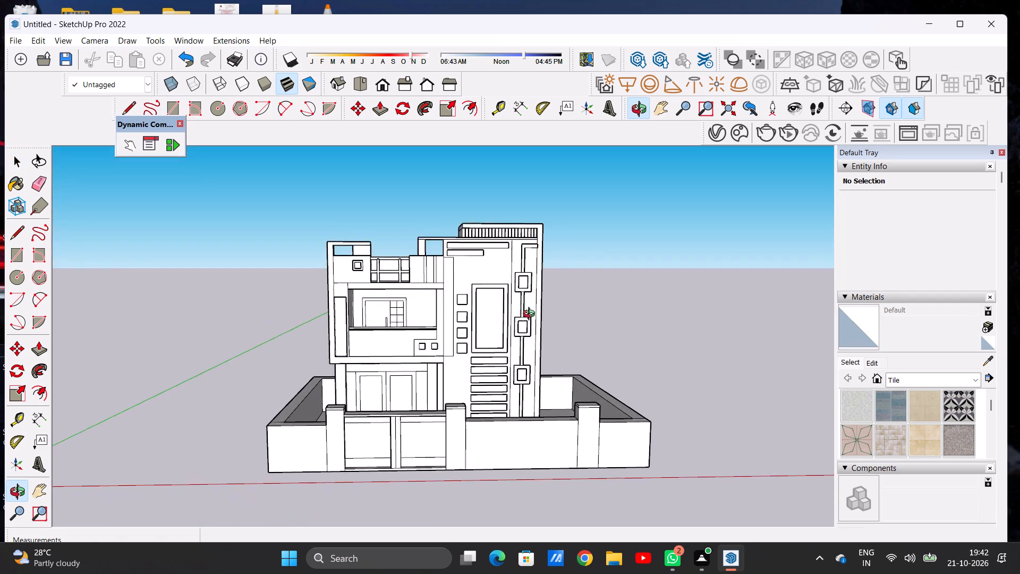
pyautogui.moveTo(531, 315); pyautogui.dragTo(529, 346, button='middle')
pyautogui.scroll(-1, 460, 421)
pyautogui.scroll(7, 357, 311)
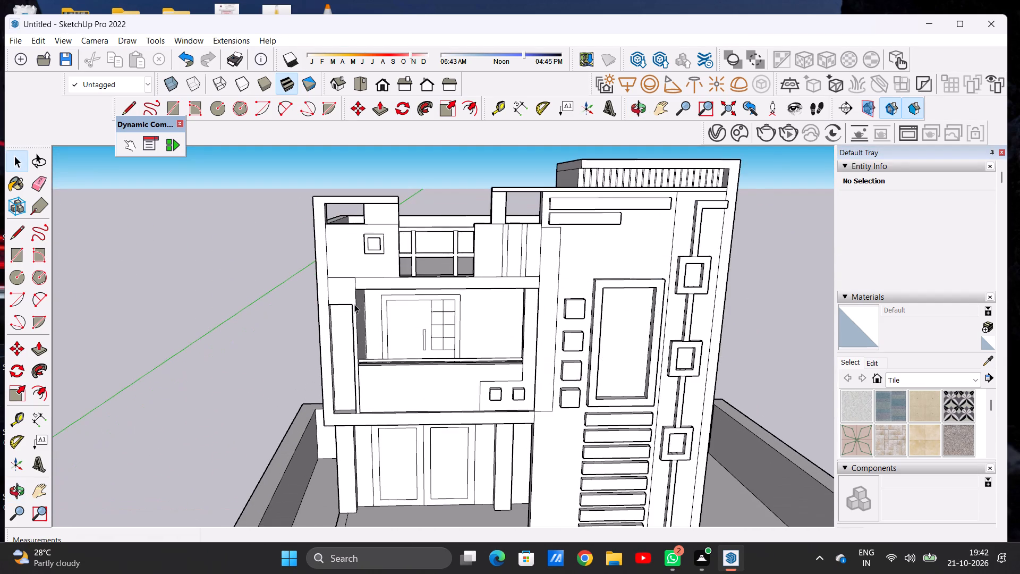
pyautogui.scroll(1, 354, 304)
pyautogui.moveTo(354, 303); pyautogui.dragTo(345, 279, button='middle')
pyautogui.scroll(-5, 319, 292)
pyautogui.scroll(5, 346, 278)
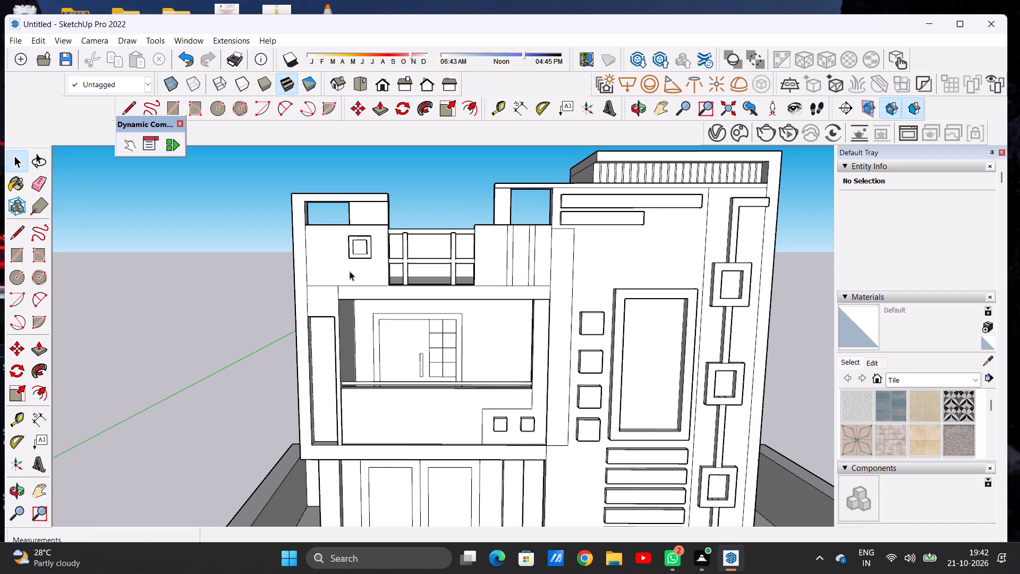
pyautogui.scroll(4, 350, 271)
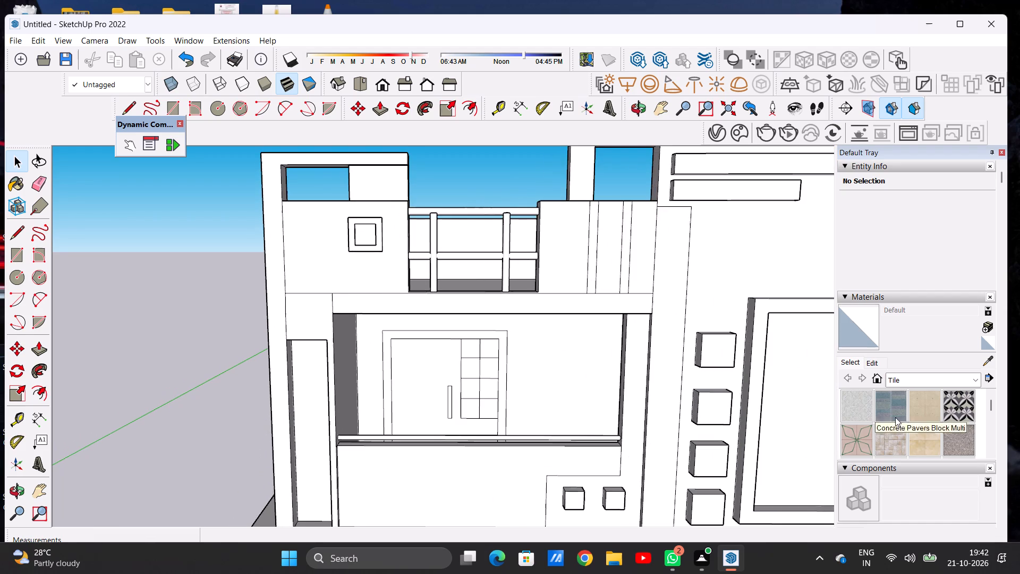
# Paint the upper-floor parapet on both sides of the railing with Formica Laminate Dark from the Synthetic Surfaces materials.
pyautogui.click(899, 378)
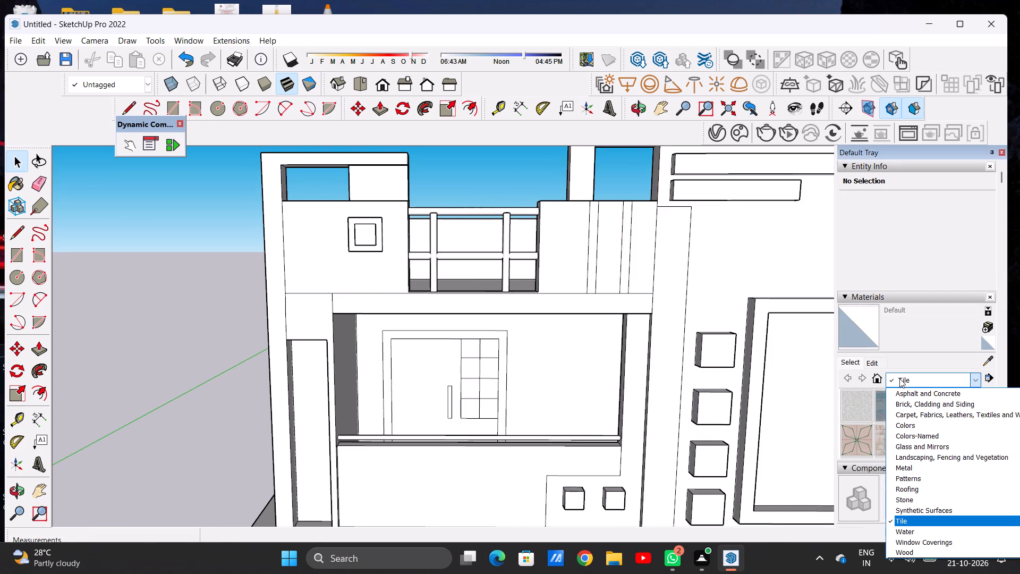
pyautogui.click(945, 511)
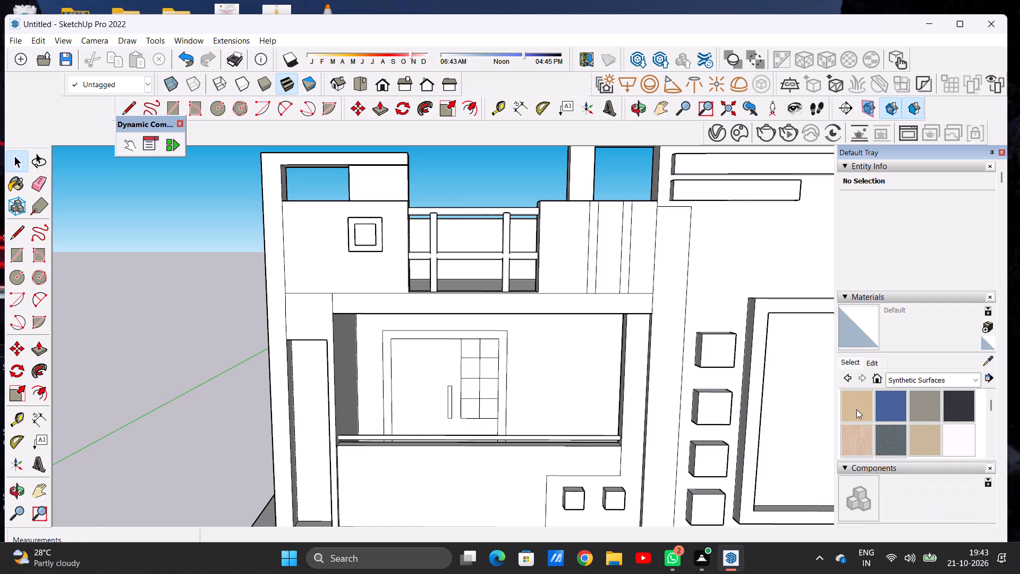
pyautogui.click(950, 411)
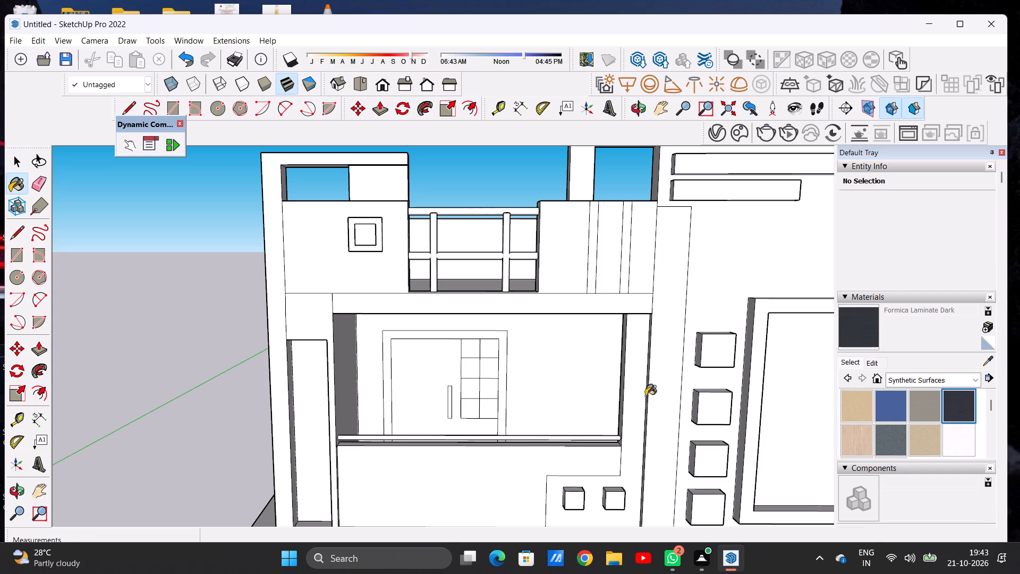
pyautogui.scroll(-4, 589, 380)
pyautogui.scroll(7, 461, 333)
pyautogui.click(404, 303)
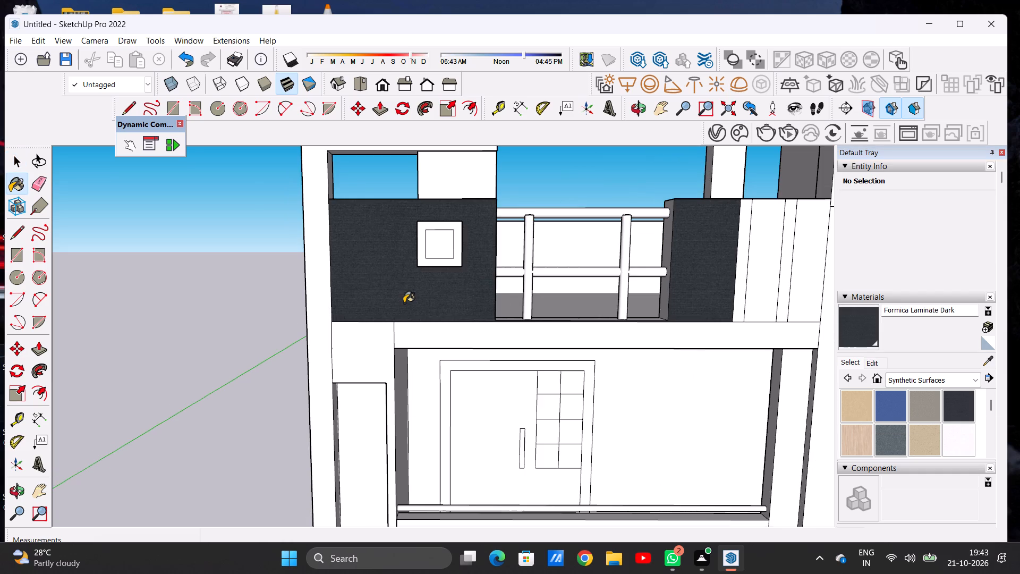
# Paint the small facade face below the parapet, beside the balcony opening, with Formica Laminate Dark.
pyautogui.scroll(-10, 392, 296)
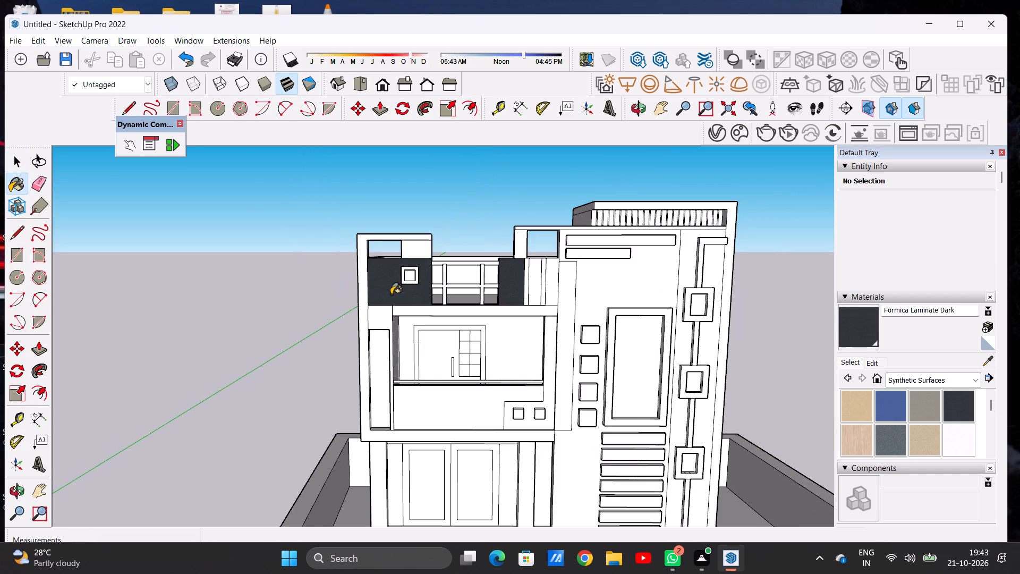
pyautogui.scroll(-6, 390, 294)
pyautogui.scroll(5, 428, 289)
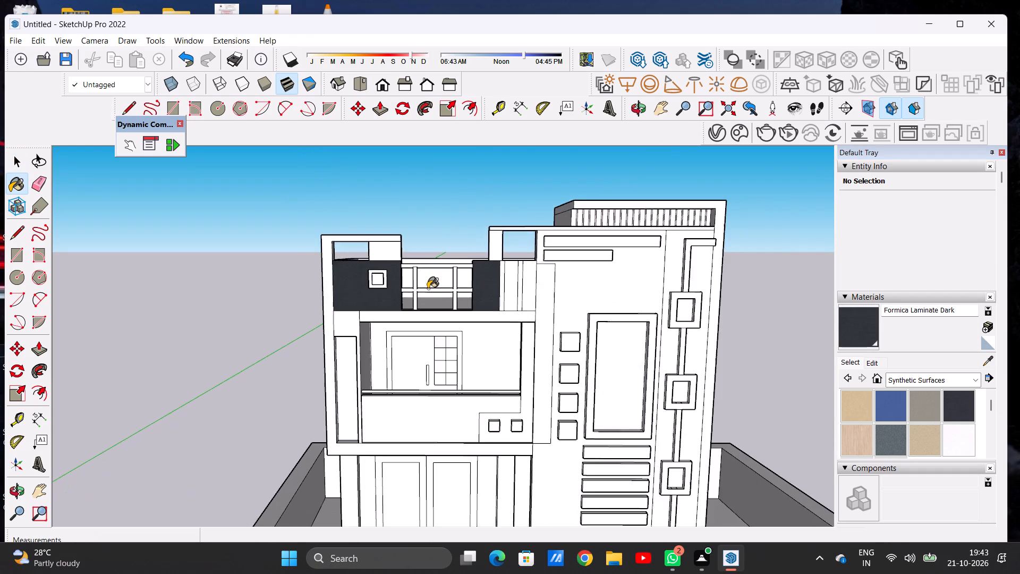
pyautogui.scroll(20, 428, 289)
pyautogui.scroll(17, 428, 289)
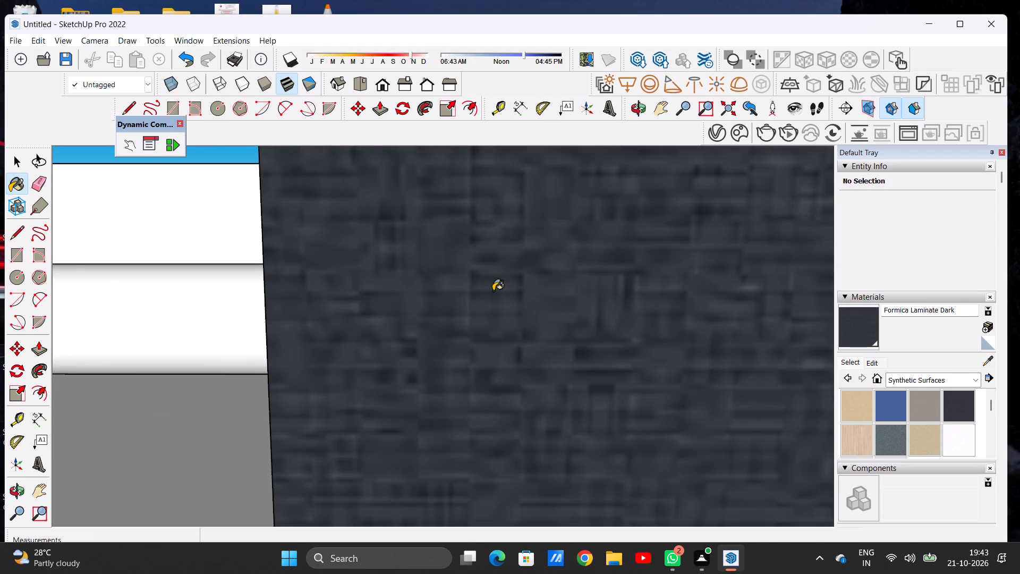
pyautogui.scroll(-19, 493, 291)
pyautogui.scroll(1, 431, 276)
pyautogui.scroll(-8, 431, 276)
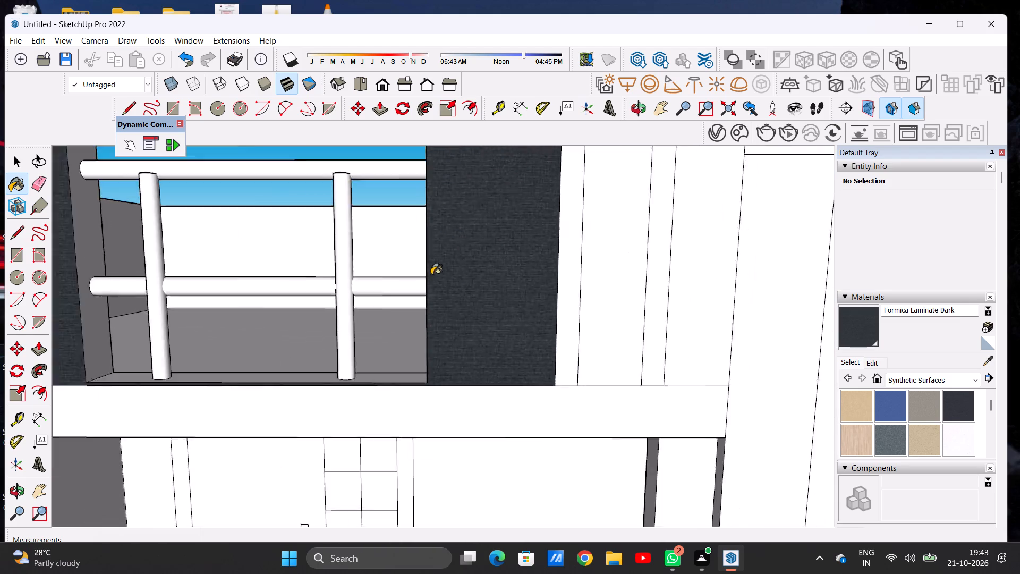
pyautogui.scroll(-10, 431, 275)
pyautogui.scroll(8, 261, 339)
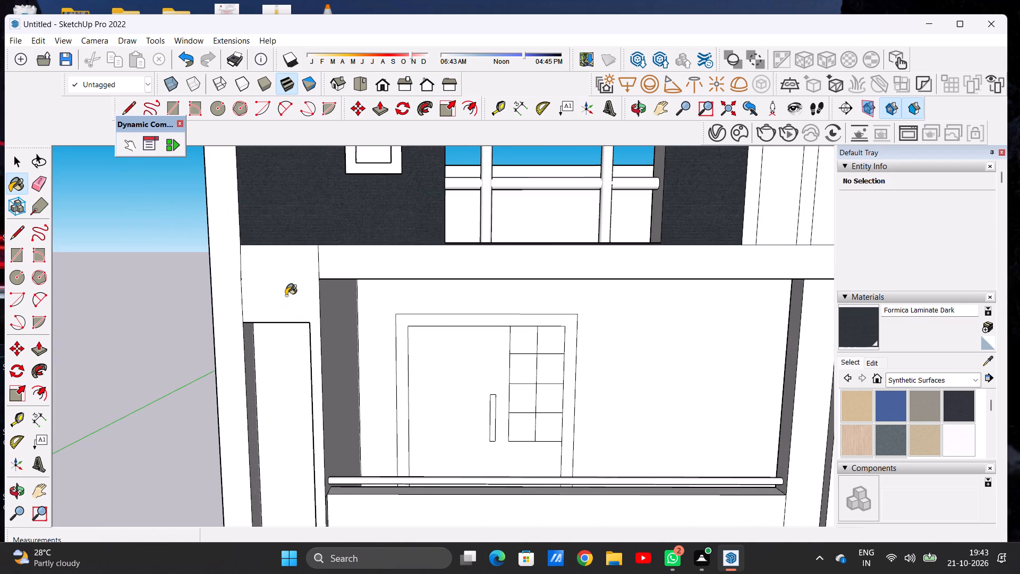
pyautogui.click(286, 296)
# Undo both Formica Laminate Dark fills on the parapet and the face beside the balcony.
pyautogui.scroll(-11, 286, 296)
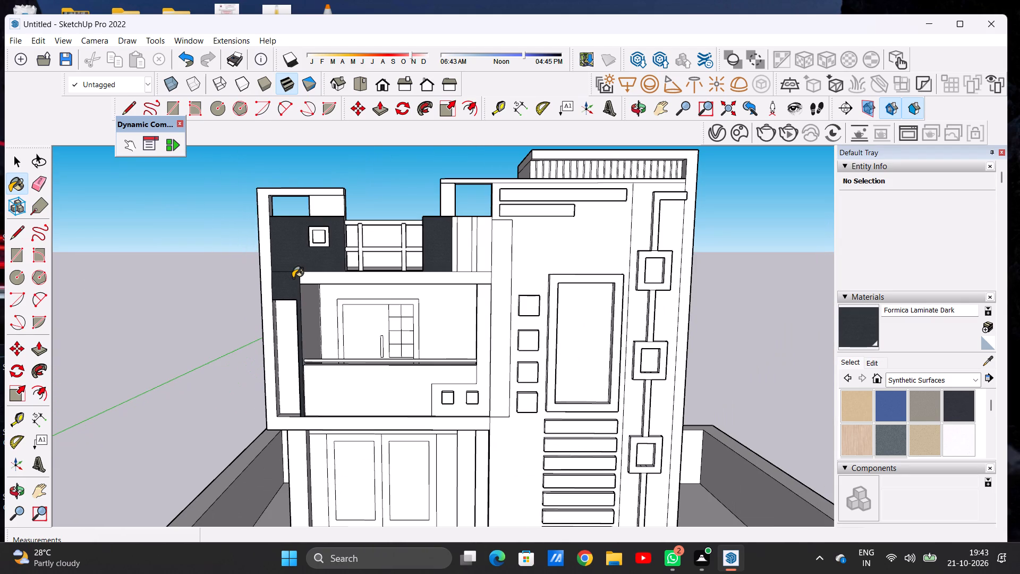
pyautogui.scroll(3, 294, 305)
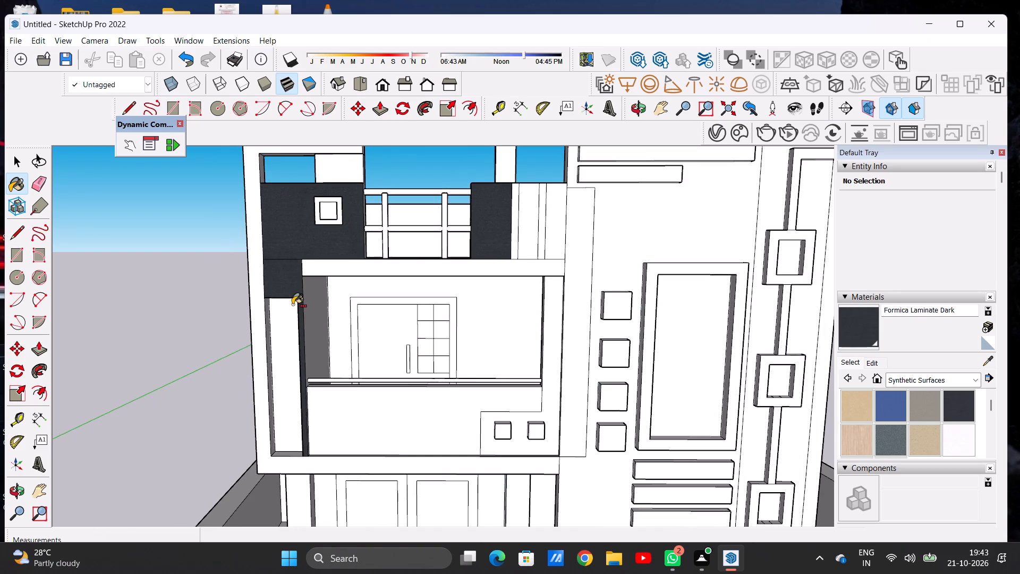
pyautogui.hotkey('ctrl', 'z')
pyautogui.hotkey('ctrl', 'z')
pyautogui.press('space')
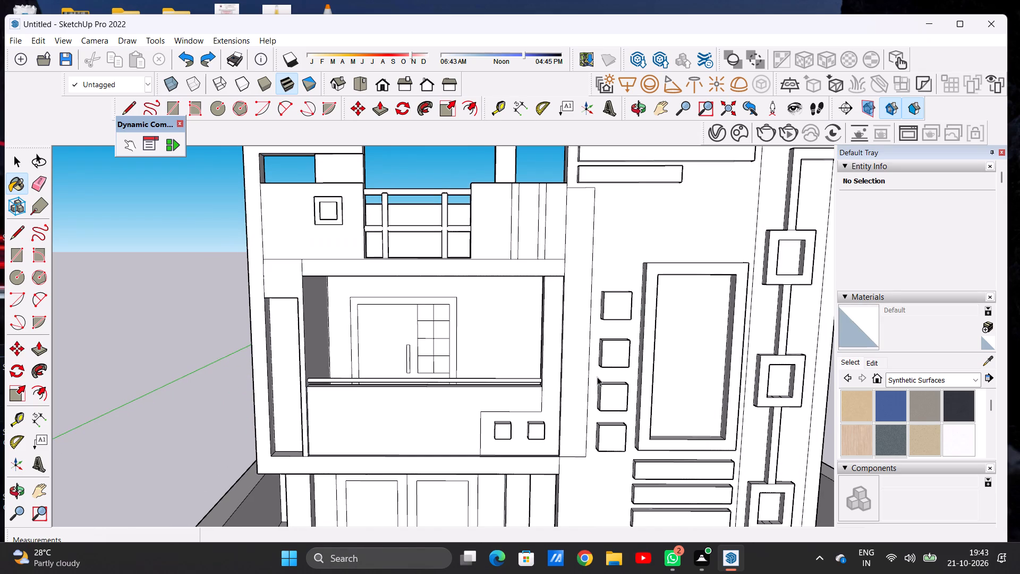
# Paint the upper-floor parapet and the facade face below it beside the balcony with Asphalt New from the Asphalt and Concrete materials.
pyautogui.click(897, 372)
pyautogui.click(897, 376)
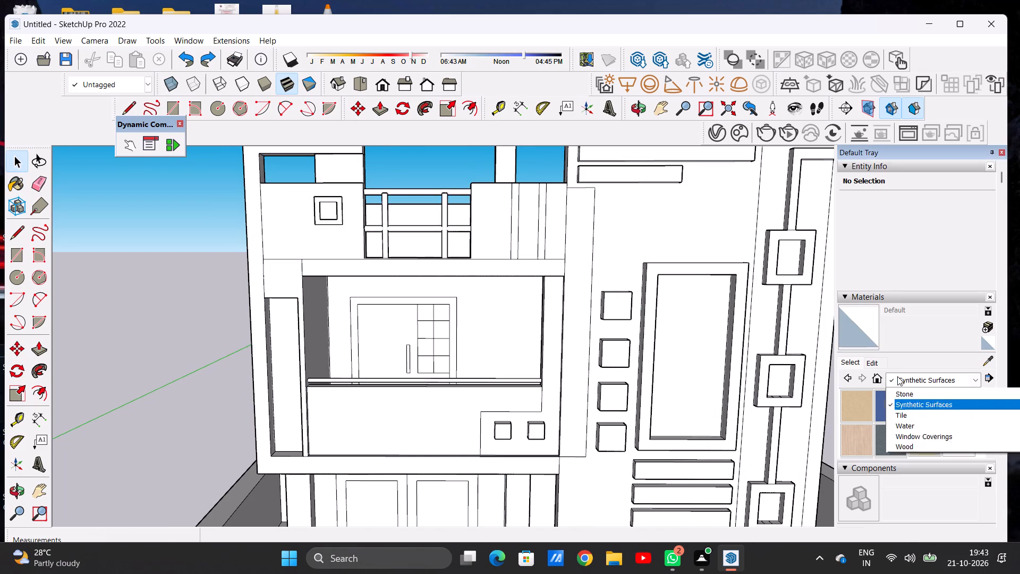
pyautogui.click(902, 395)
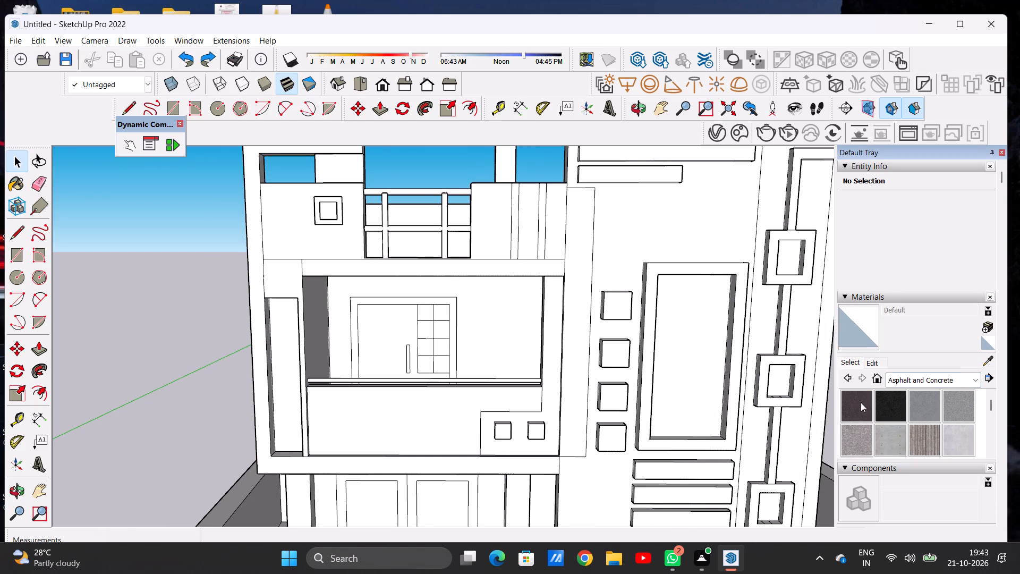
pyautogui.click(861, 402)
pyautogui.scroll(6, 335, 276)
pyautogui.click(320, 231)
pyautogui.scroll(-6, 326, 279)
pyautogui.scroll(7, 319, 292)
pyautogui.click(268, 279)
pyautogui.scroll(-6, 288, 282)
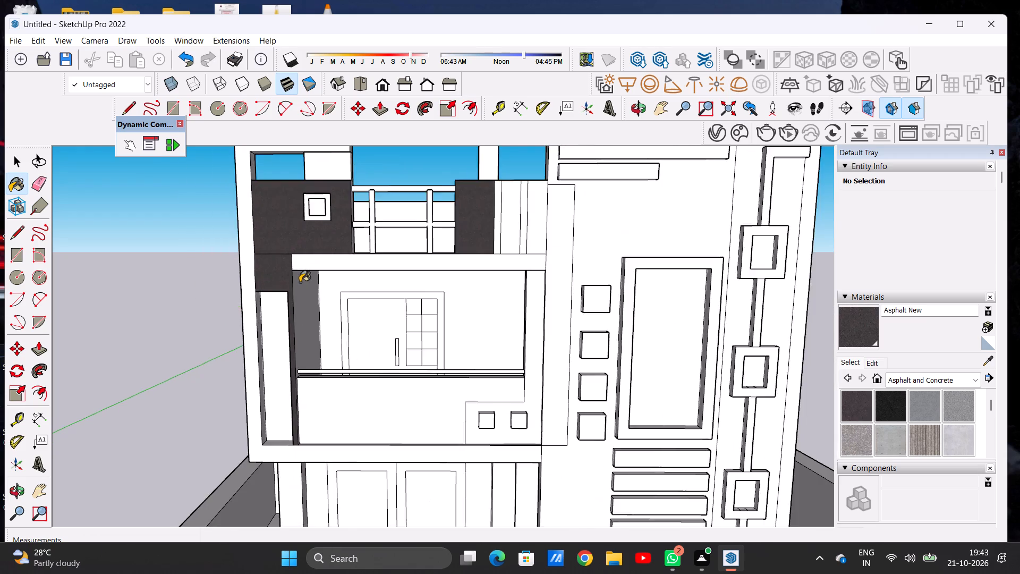
# Paint the stair tower's front wall, behind the square blocks, large window frame and horizontal bands, with Asphalt New.
pyautogui.scroll(-5, 300, 282)
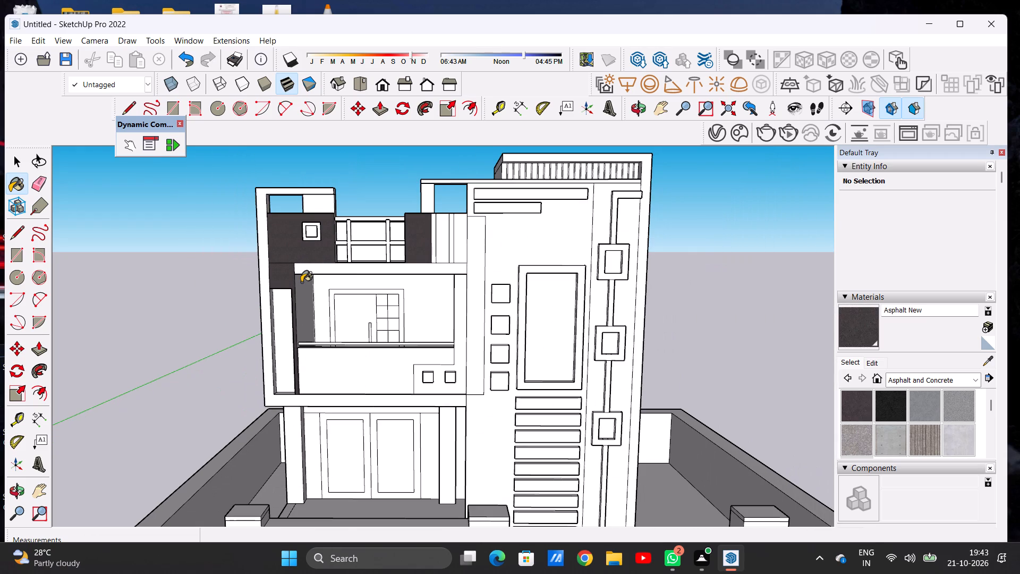
pyautogui.scroll(-4, 355, 288)
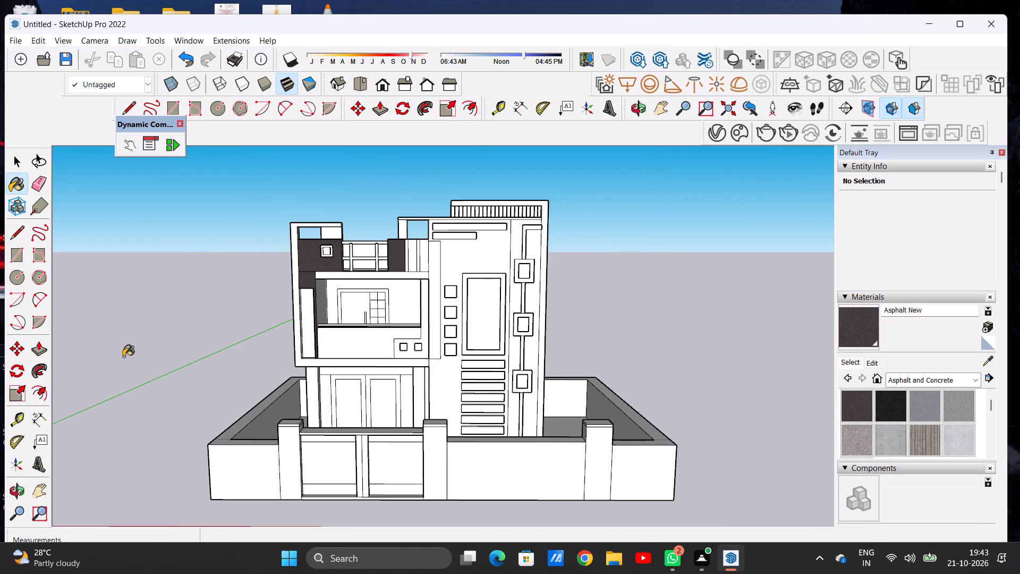
pyautogui.scroll(-2, 217, 349)
pyautogui.scroll(6, 390, 327)
pyautogui.scroll(-2, 336, 334)
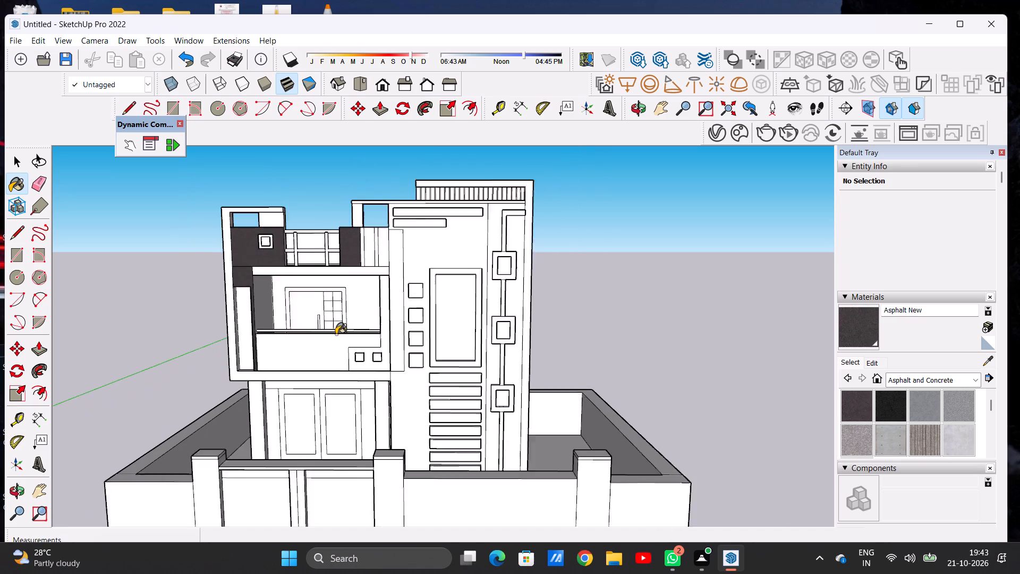
pyautogui.scroll(-2, 336, 334)
pyautogui.scroll(1, 422, 277)
pyautogui.scroll(-1, 422, 275)
pyautogui.scroll(1, 422, 275)
pyautogui.scroll(-1, 422, 275)
pyautogui.scroll(2, 422, 275)
pyautogui.click(424, 250)
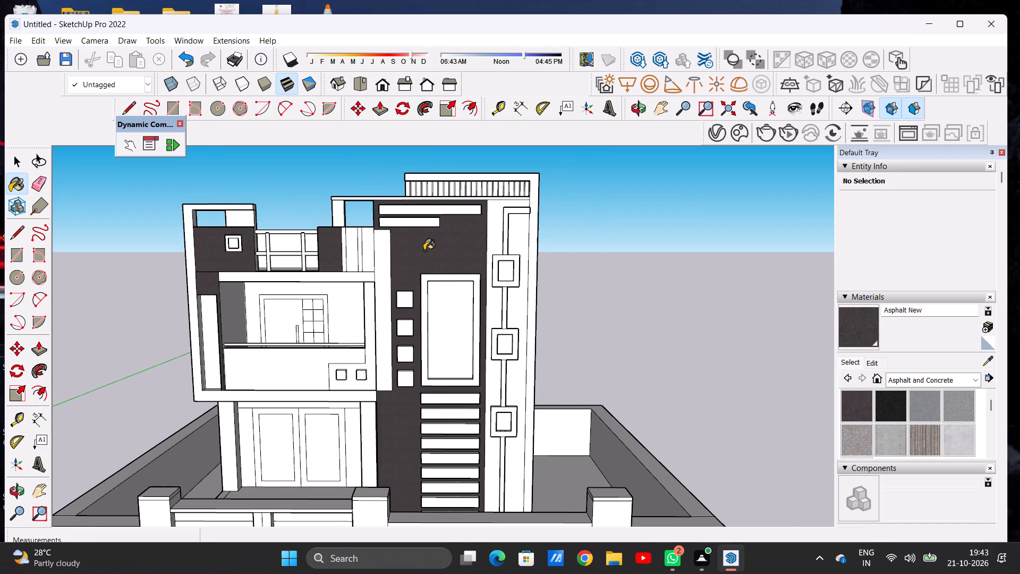
# Examine the asphalt finish on the tower wall and parapet up close and across the whole elevation.
pyautogui.scroll(15, 422, 259)
pyautogui.scroll(-5, 422, 260)
pyautogui.scroll(1, 422, 260)
pyautogui.scroll(-10, 422, 260)
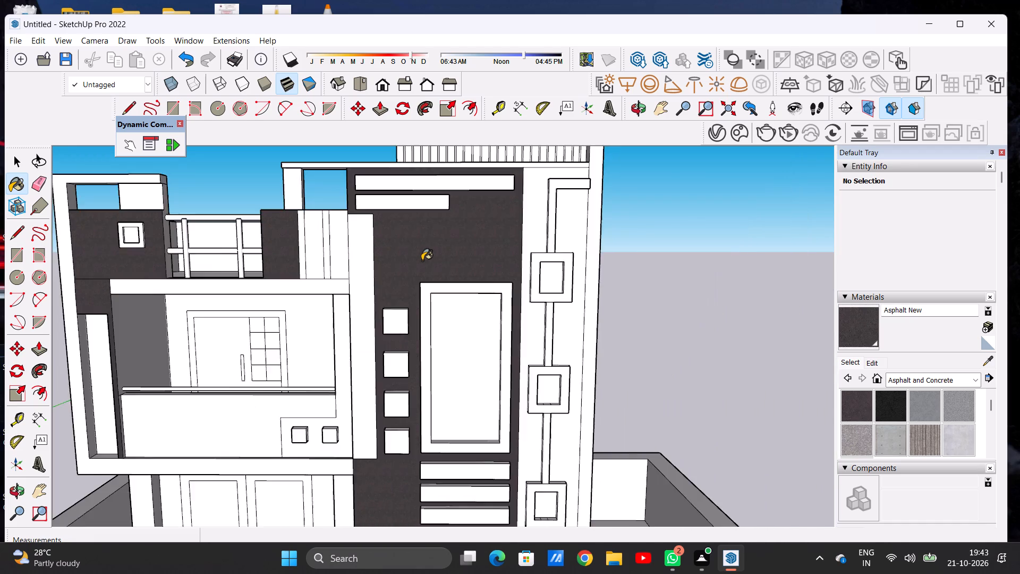
pyautogui.scroll(-7, 422, 260)
pyautogui.scroll(7, 422, 260)
pyautogui.scroll(-1, 422, 260)
pyautogui.scroll(6, 422, 260)
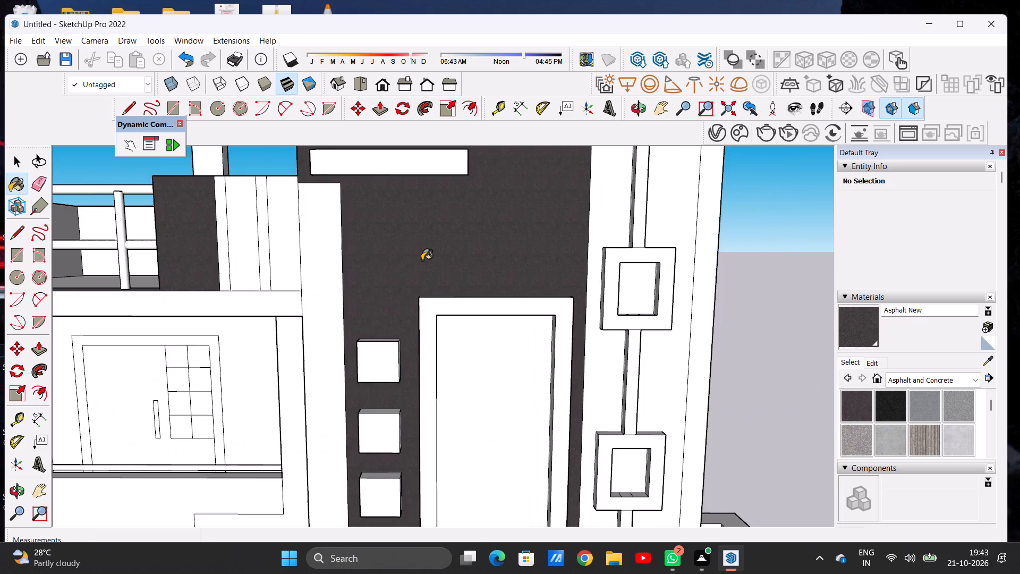
pyautogui.scroll(2, 422, 260)
pyautogui.scroll(-1, 422, 260)
pyautogui.scroll(8, 422, 260)
pyautogui.scroll(-17, 422, 260)
pyautogui.scroll(-8, 422, 260)
pyautogui.scroll(1, 422, 260)
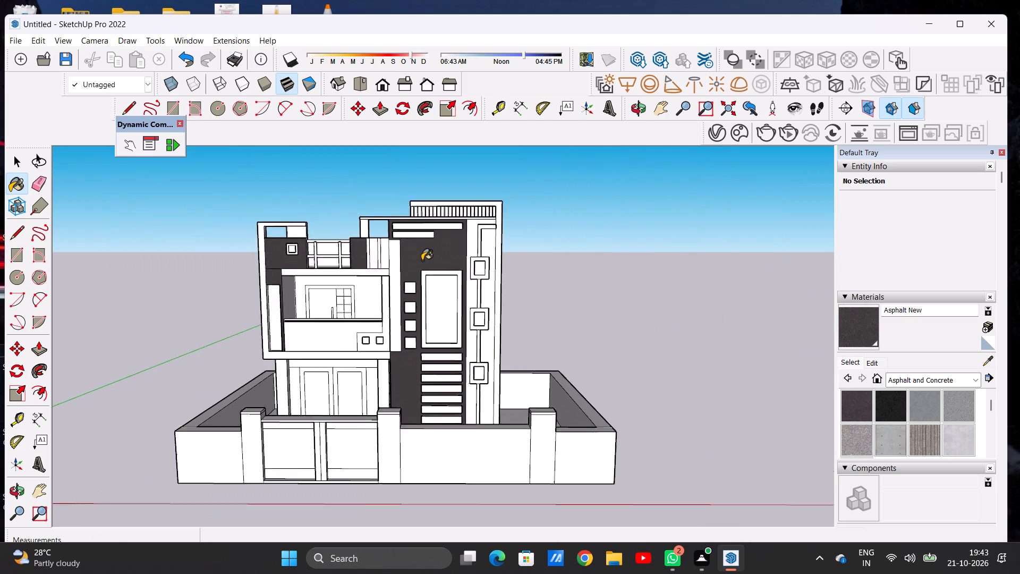
pyautogui.scroll(11, 422, 260)
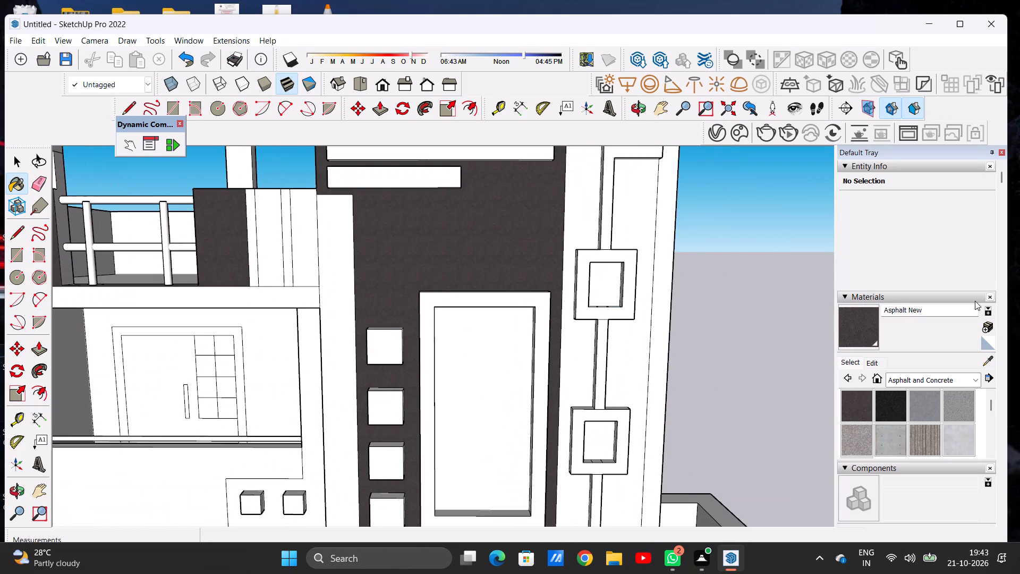
# Edit the Asphalt New material's colour to a slightly lighter shade by raising its brightness.
pyautogui.click(871, 362)
pyautogui.click(907, 434)
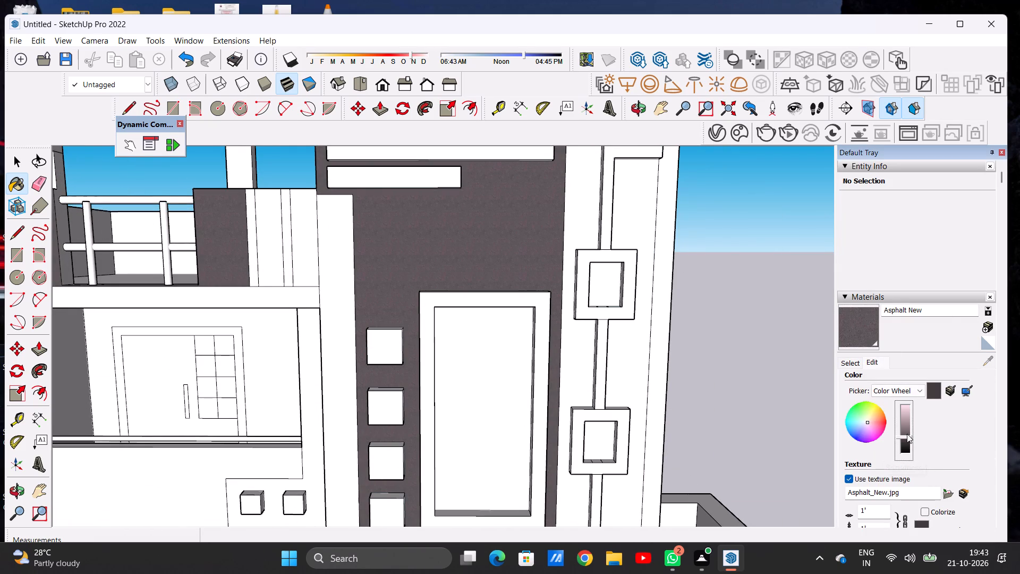
# Paint the inner side and bottom faces of the parapet opening around the upper-floor railing with Asphalt New.
pyautogui.scroll(-11, 514, 262)
pyautogui.scroll(6, 366, 261)
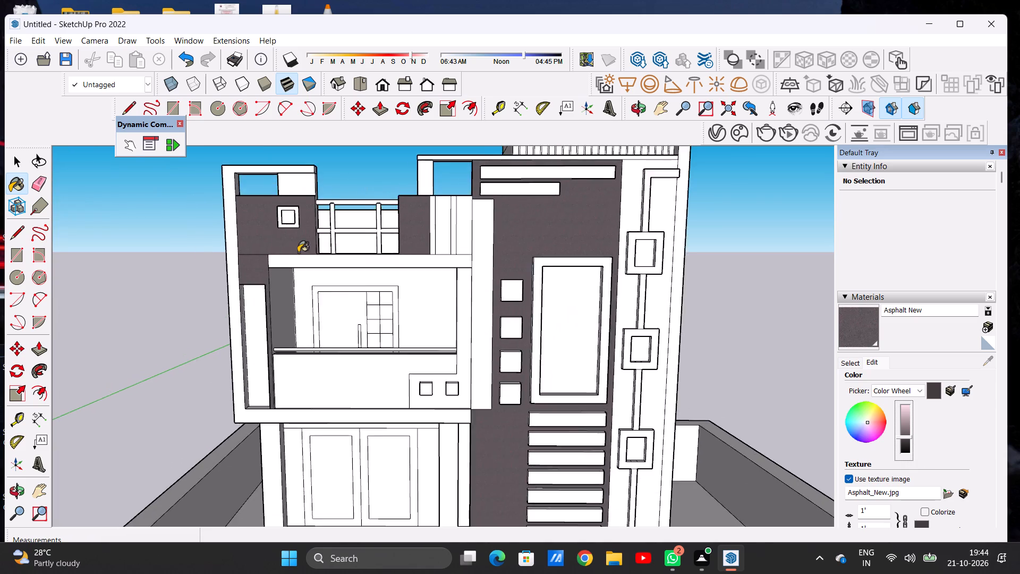
pyautogui.scroll(15, 298, 252)
pyautogui.scroll(-11, 267, 250)
pyautogui.moveTo(532, 262); pyautogui.dragTo(531, 262, button='middle')
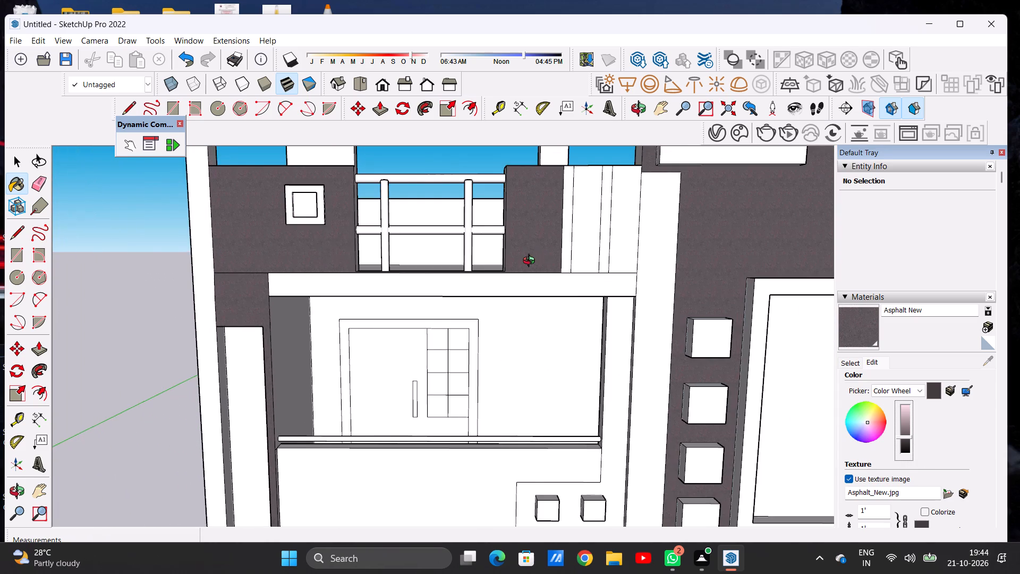
pyautogui.moveTo(531, 262); pyautogui.dragTo(350, 302, button='middle')
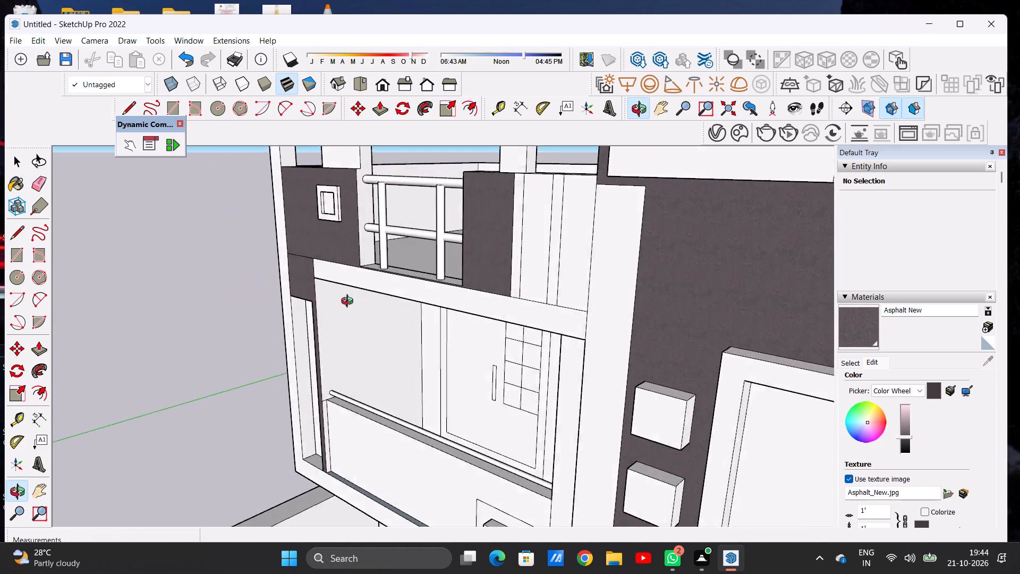
pyautogui.moveTo(350, 302); pyautogui.dragTo(613, 320, button='middle')
pyautogui.scroll(6, 529, 220)
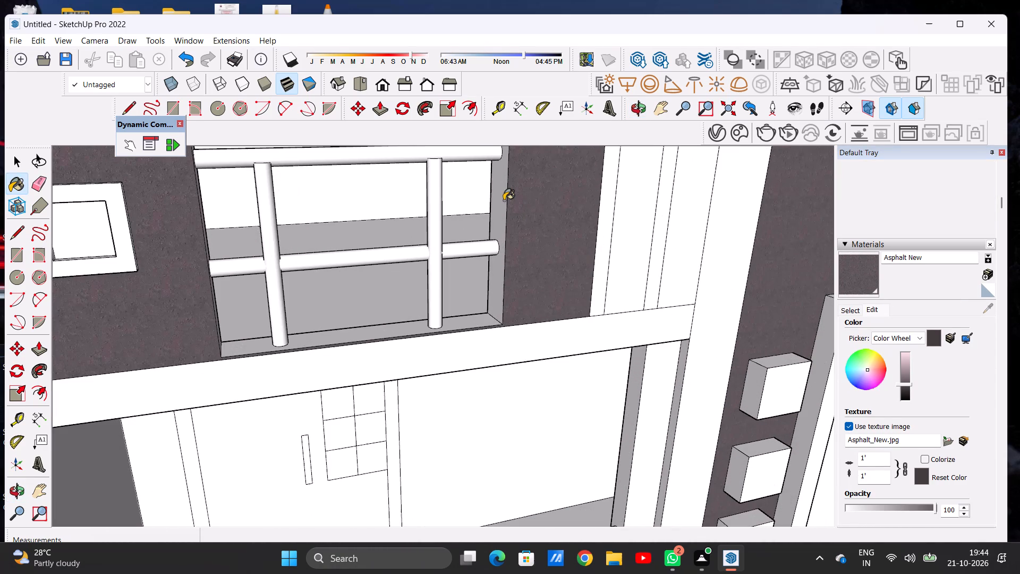
pyautogui.click(504, 200)
pyautogui.scroll(-7, 489, 297)
pyautogui.scroll(14, 474, 303)
pyautogui.click(483, 350)
pyautogui.scroll(-4, 477, 350)
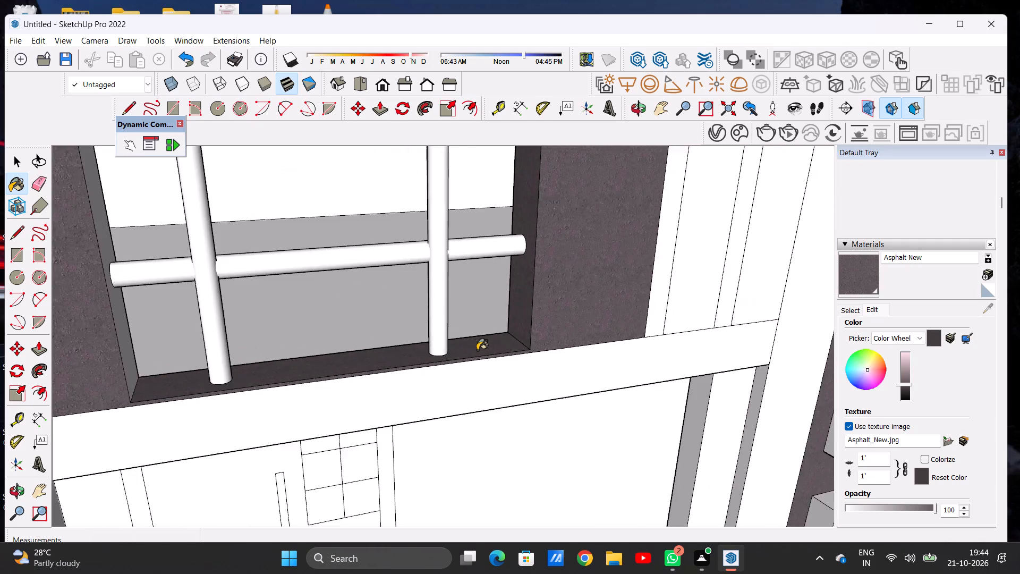
# Inspect the painted front elevation from both corners and from above for faces still left unpainted.
pyautogui.scroll(-20, 477, 350)
pyautogui.scroll(-7, 477, 350)
pyautogui.moveTo(502, 371); pyautogui.dragTo(410, 352, button='middle')
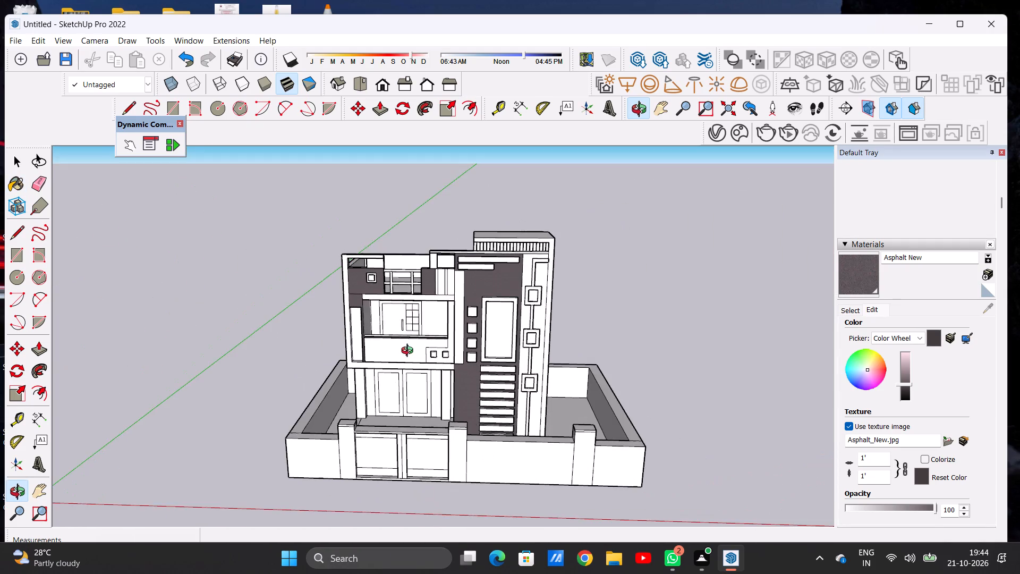
pyautogui.moveTo(410, 352); pyautogui.dragTo(476, 334, button='middle')
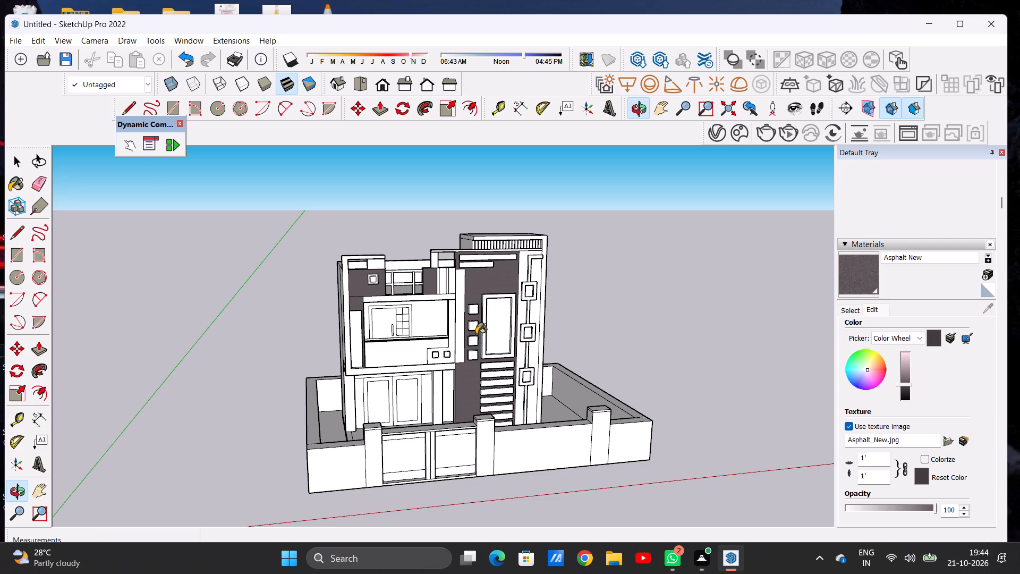
pyautogui.scroll(-7, 476, 334)
pyautogui.moveTo(570, 366); pyautogui.dragTo(417, 359, button='middle')
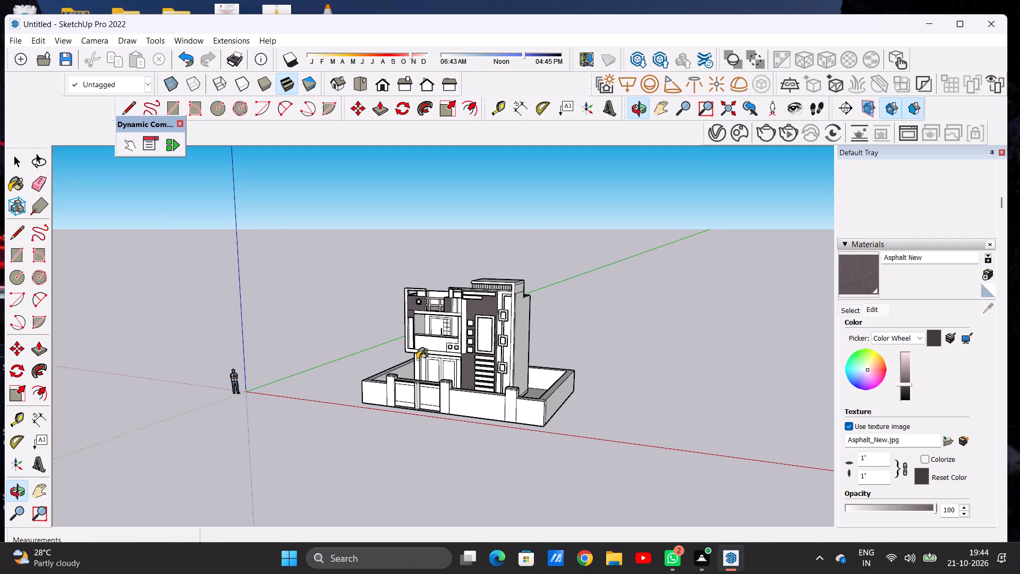
pyautogui.scroll(-5, 424, 327)
pyautogui.scroll(13, 505, 334)
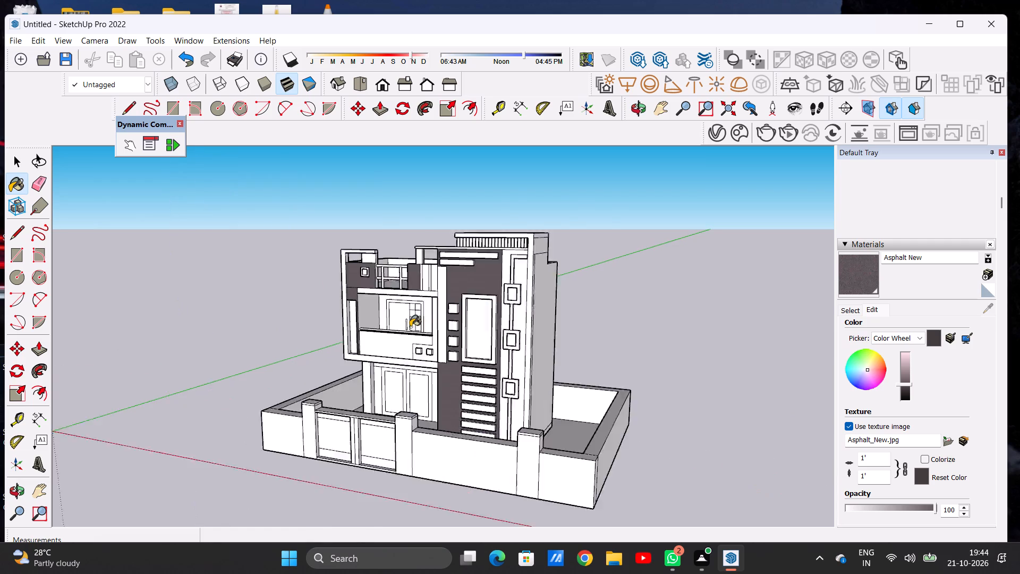
pyautogui.scroll(2, 410, 327)
pyautogui.moveTo(456, 320); pyautogui.dragTo(559, 387, button='middle')
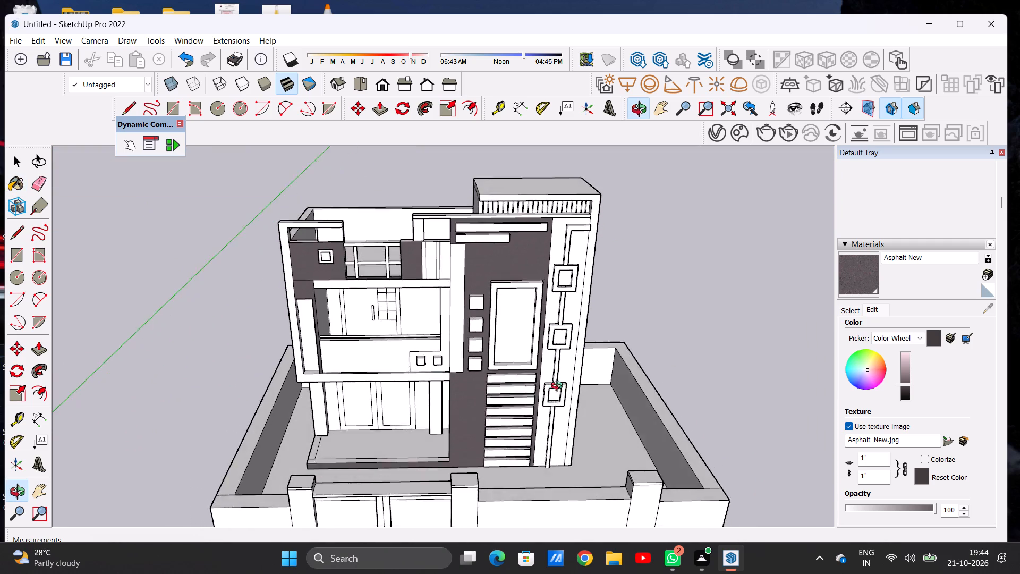
pyautogui.moveTo(559, 387); pyautogui.dragTo(616, 330, button='middle')
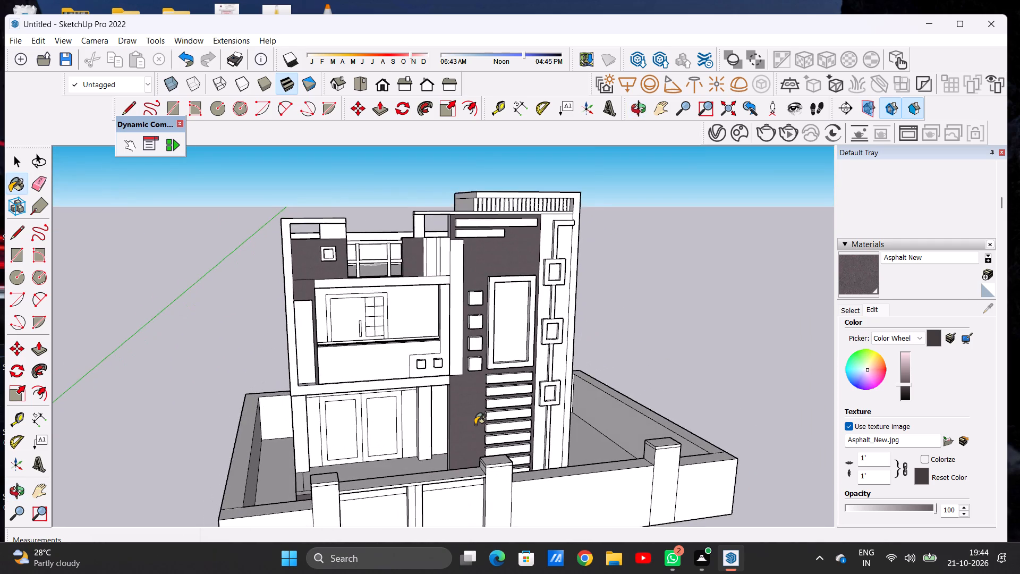
# Paint the tower wall's narrow side face beside the ground-floor doors with Asphalt New.
pyautogui.scroll(7, 475, 425)
pyautogui.scroll(-1, 448, 420)
pyautogui.moveTo(462, 417); pyautogui.dragTo(590, 389, button='middle')
pyautogui.scroll(7, 415, 435)
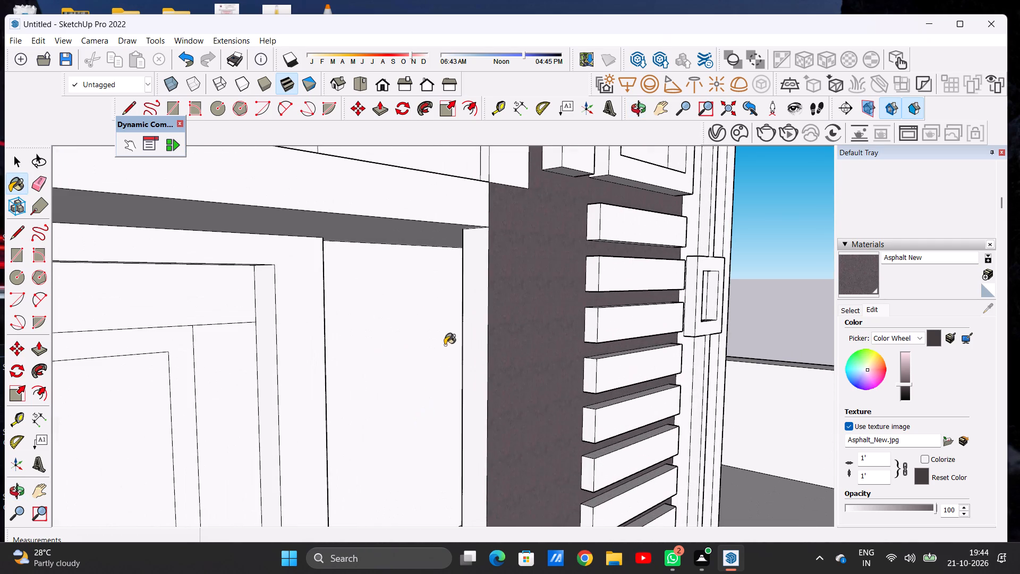
pyautogui.click(472, 290)
# Paint the narrow side face at the top of the stair tower's front wall with Asphalt New.
pyautogui.scroll(-14, 382, 378)
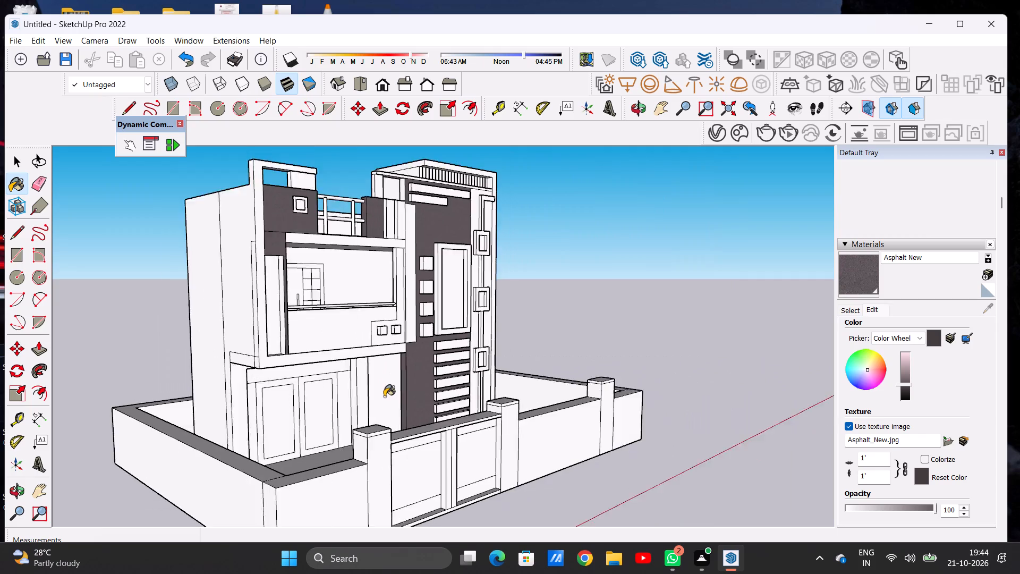
pyautogui.scroll(-2, 384, 396)
pyautogui.moveTo(425, 378); pyautogui.dragTo(415, 409, button='middle')
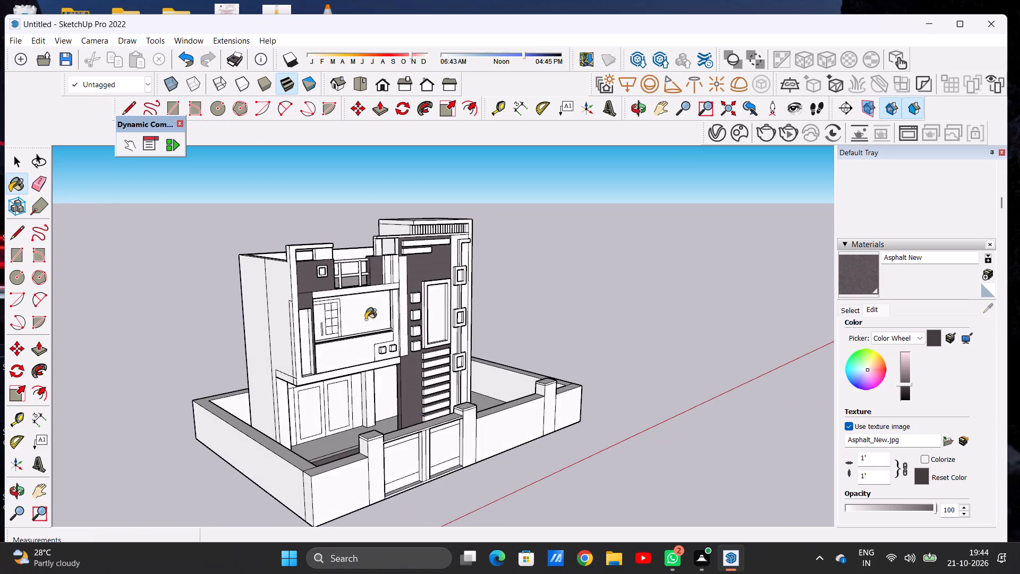
pyautogui.scroll(7, 387, 274)
pyautogui.scroll(5, 395, 226)
pyautogui.click(417, 202)
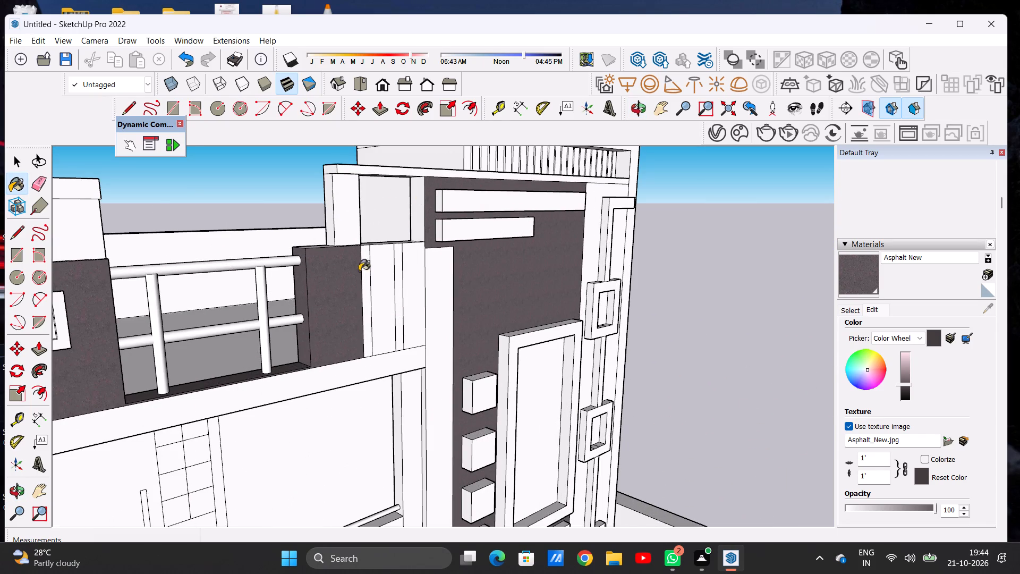
# Inspect the whole front elevation, and the white strips between the dark parapet and the tower wall up close.
pyautogui.scroll(-12, 329, 329)
pyautogui.moveTo(249, 374); pyautogui.dragTo(149, 359, button='middle')
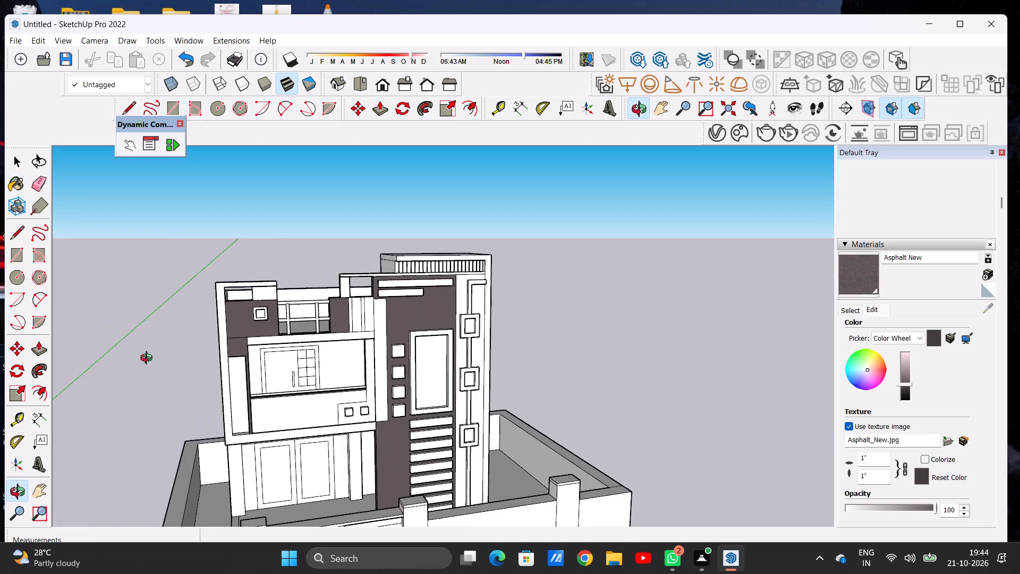
pyautogui.moveTo(149, 359); pyautogui.dragTo(121, 359, button='middle')
pyautogui.scroll(-4, 262, 356)
pyautogui.moveTo(367, 392); pyautogui.dragTo(337, 427, button='middle')
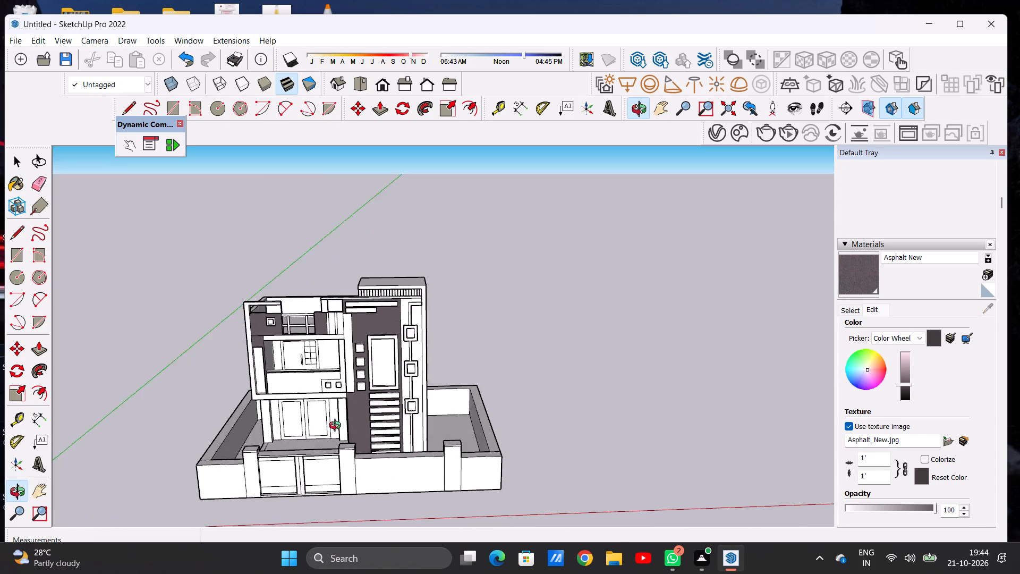
pyautogui.moveTo(337, 427); pyautogui.dragTo(338, 441, button='middle')
pyautogui.scroll(7, 354, 443)
pyautogui.moveTo(354, 443); pyautogui.dragTo(349, 409, button='middle')
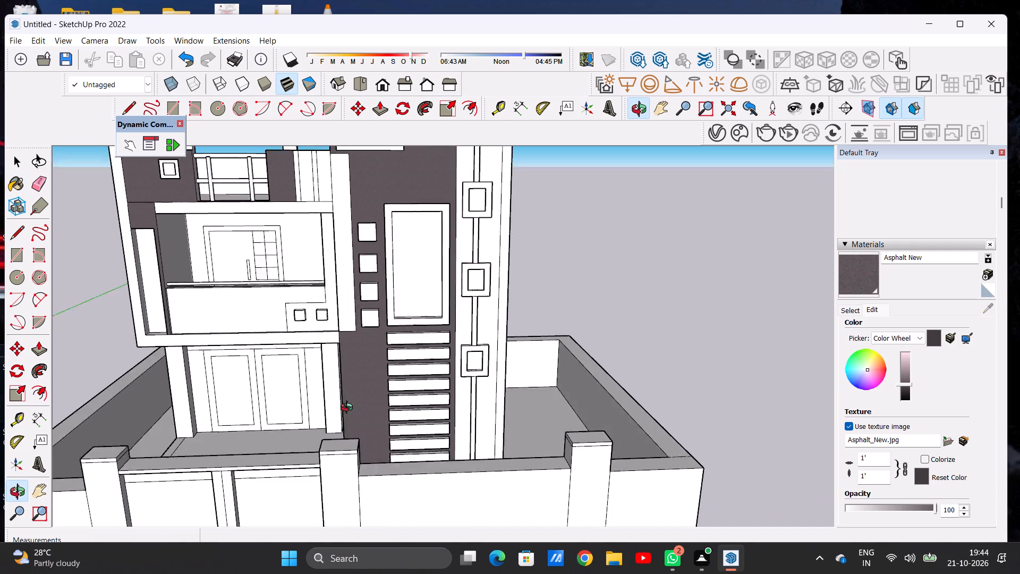
pyautogui.moveTo(349, 409); pyautogui.dragTo(343, 396, button='middle')
pyautogui.scroll(-9, 343, 396)
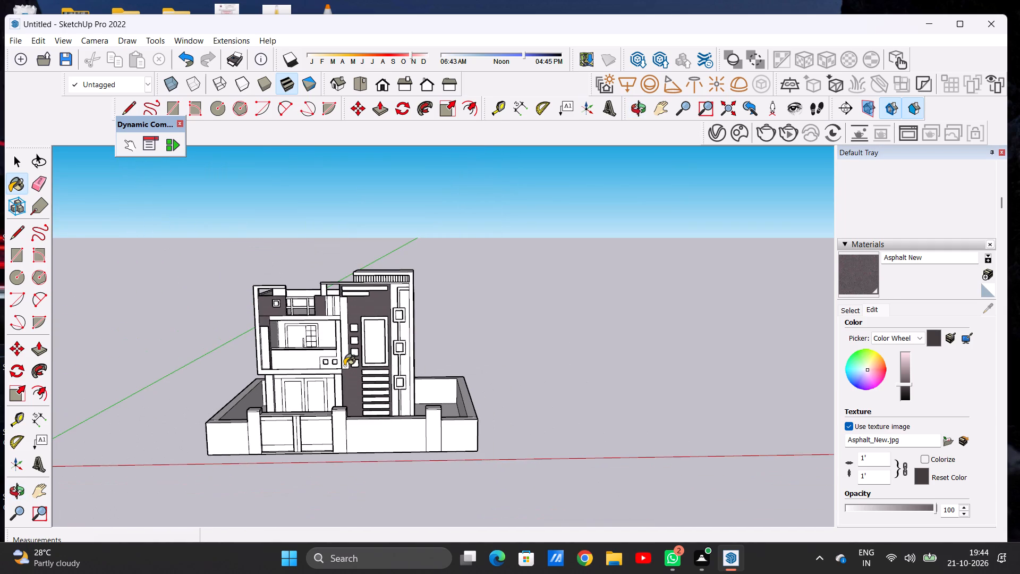
pyautogui.scroll(3, 344, 366)
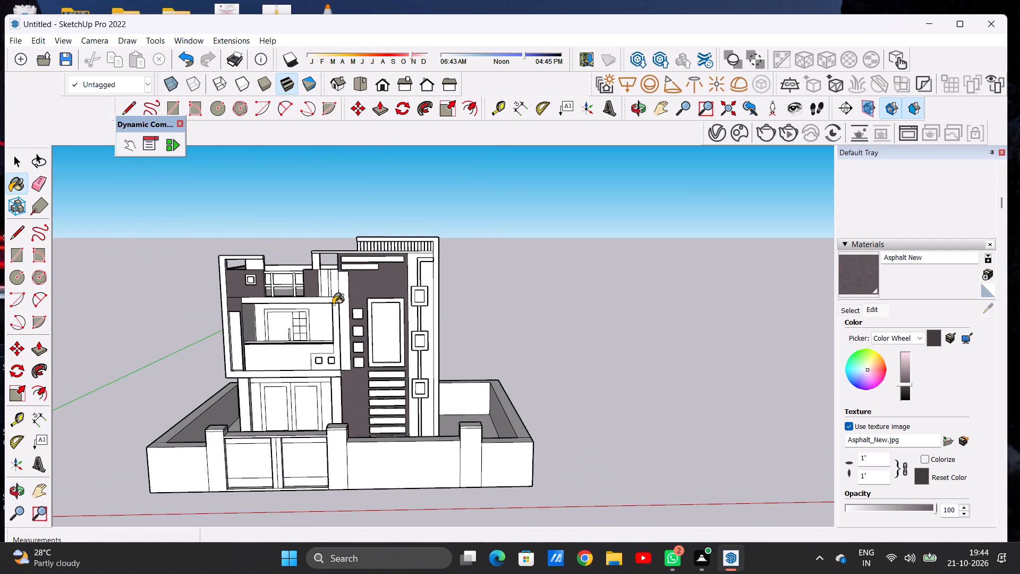
pyautogui.scroll(3, 336, 301)
pyautogui.scroll(-1, 336, 301)
pyautogui.scroll(13, 336, 301)
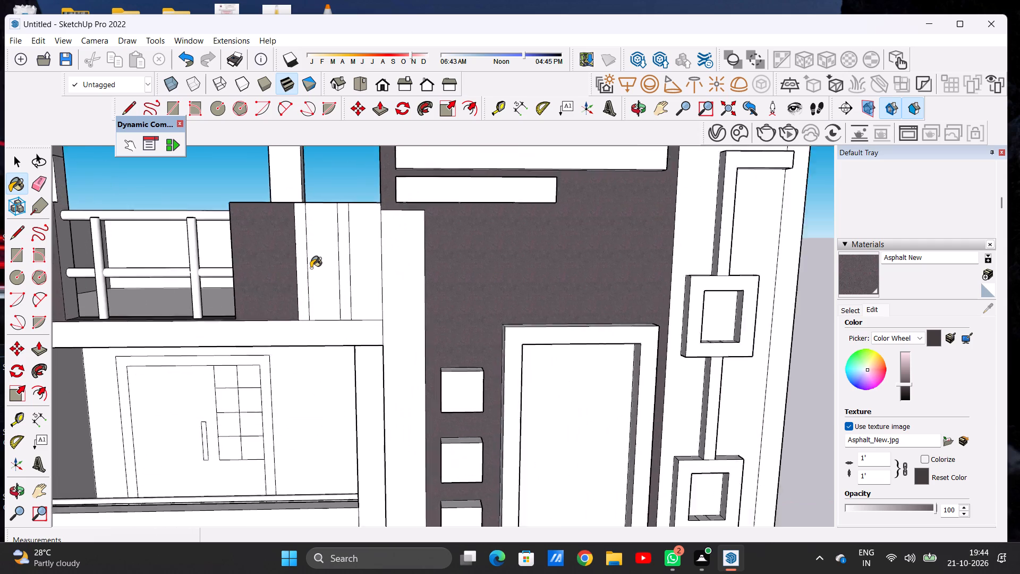
pyautogui.scroll(3, 311, 268)
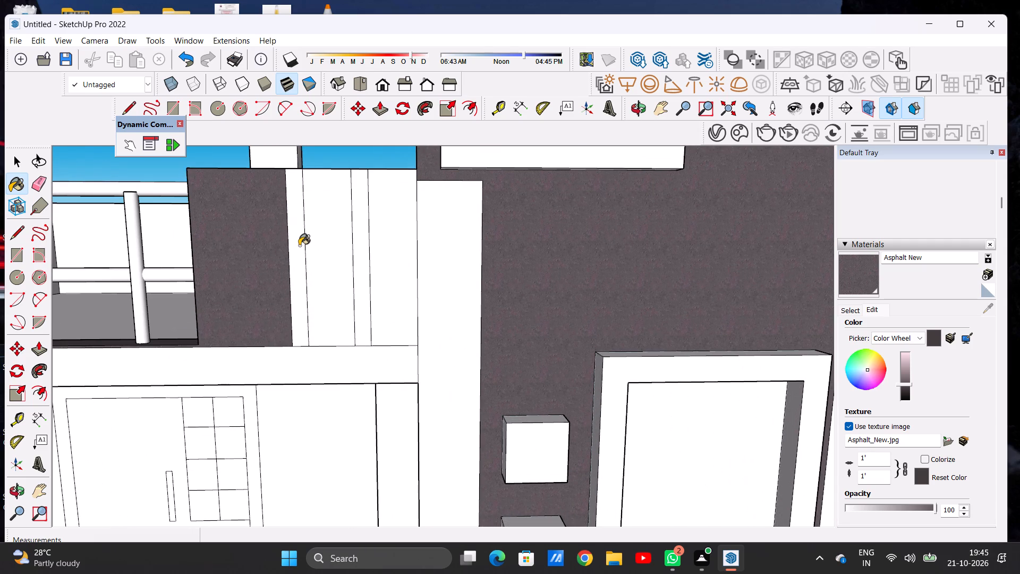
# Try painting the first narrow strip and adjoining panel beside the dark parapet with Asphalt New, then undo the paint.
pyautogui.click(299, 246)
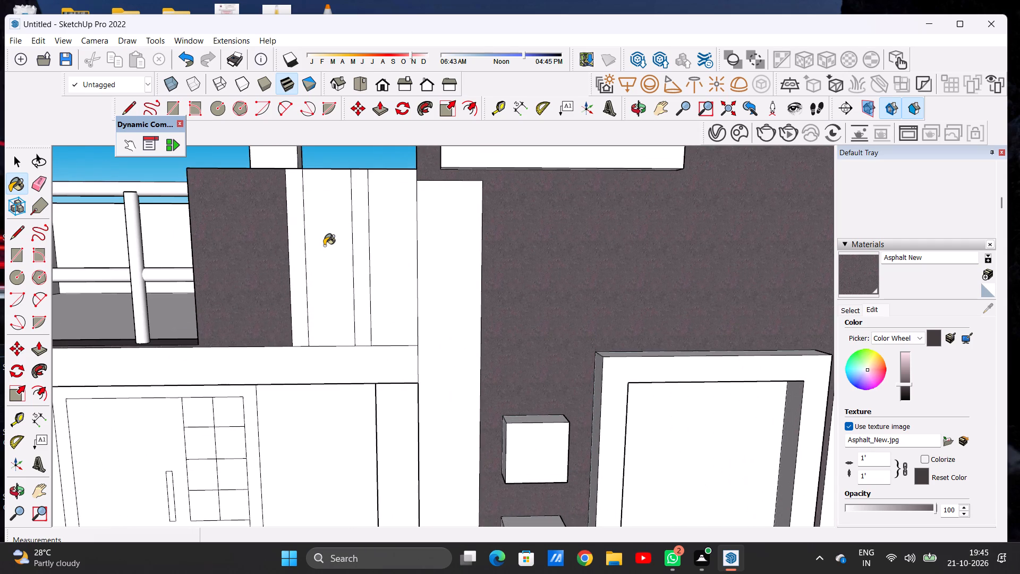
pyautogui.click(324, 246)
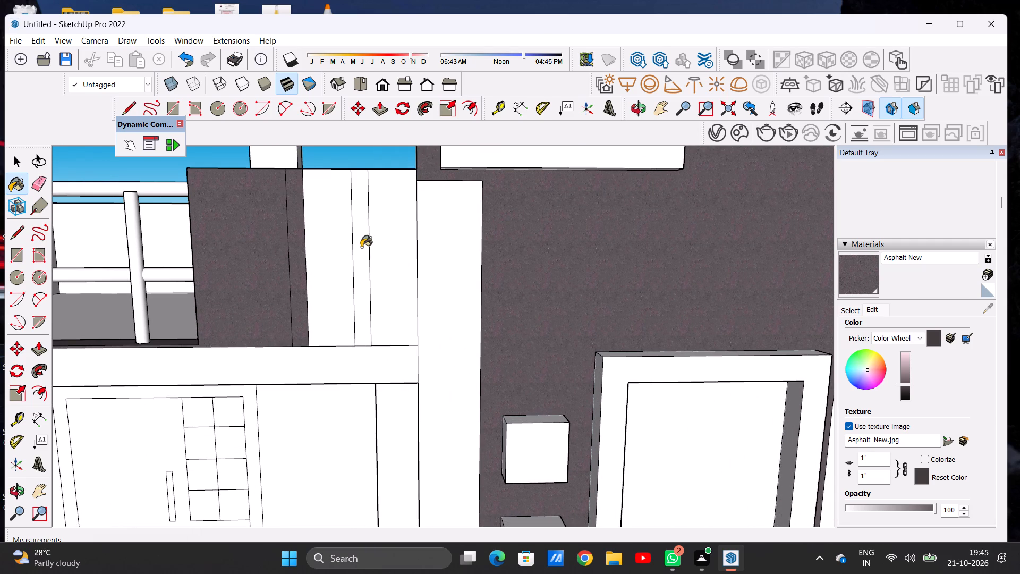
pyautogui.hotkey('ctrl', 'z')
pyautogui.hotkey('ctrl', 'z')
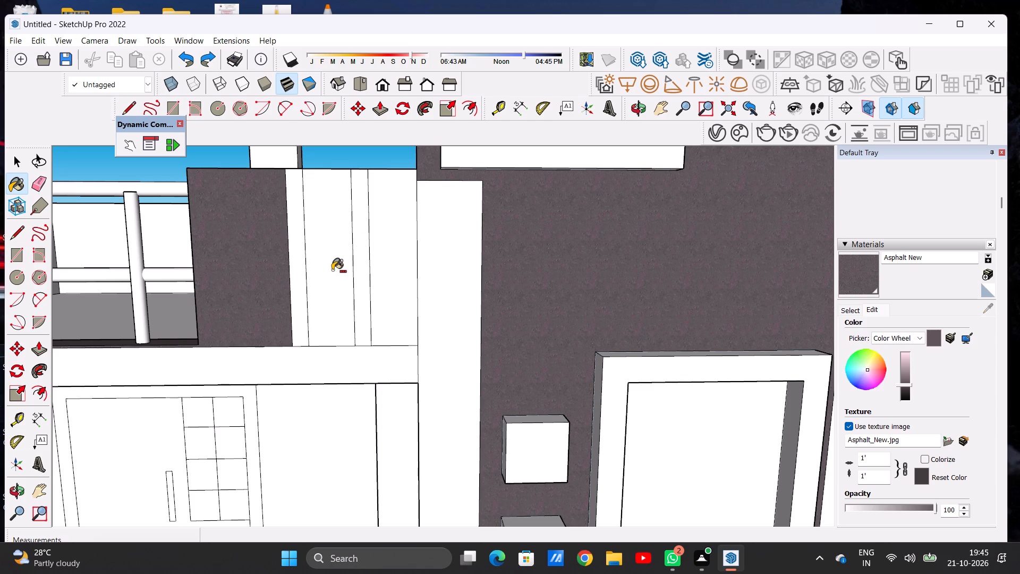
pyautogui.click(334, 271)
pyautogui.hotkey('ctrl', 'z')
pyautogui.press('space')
# Paint the two wider parapet panels between the narrow white strips and the tower wall with Asphalt New.
pyautogui.click(861, 272)
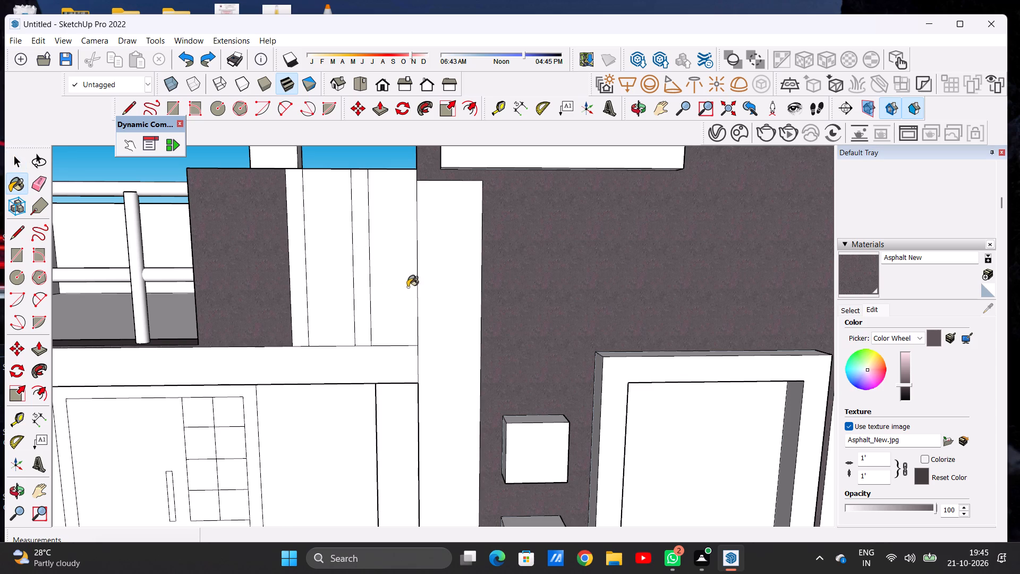
pyautogui.click(391, 284)
pyautogui.click(336, 292)
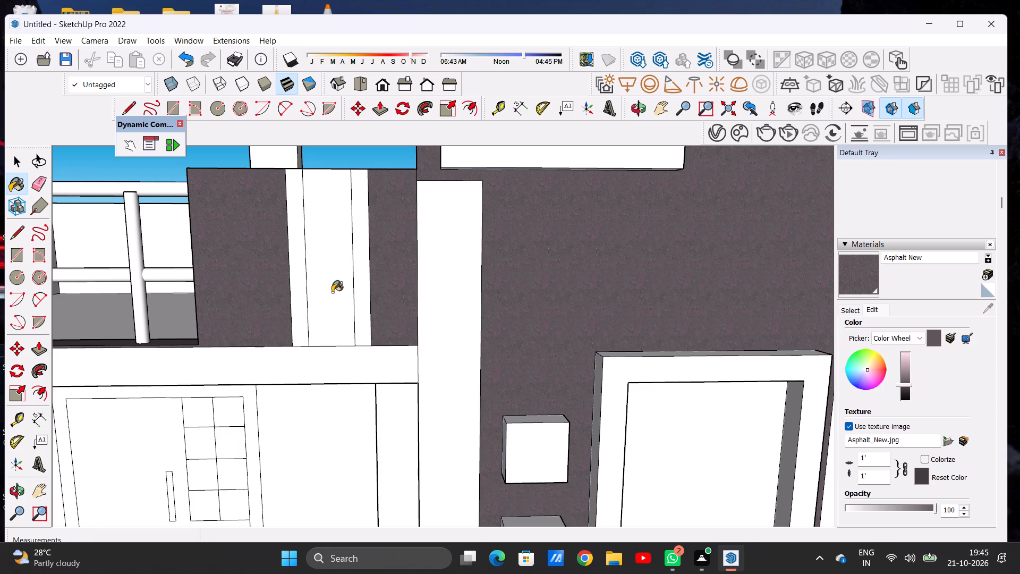
pyautogui.press('space')
# Paint the stair tower wall on both sides of the vertical white trim with square frames with Asphalt New.
pyautogui.scroll(-4, 375, 309)
pyautogui.scroll(1, 375, 323)
pyautogui.scroll(-16, 375, 327)
pyautogui.scroll(-8, 413, 320)
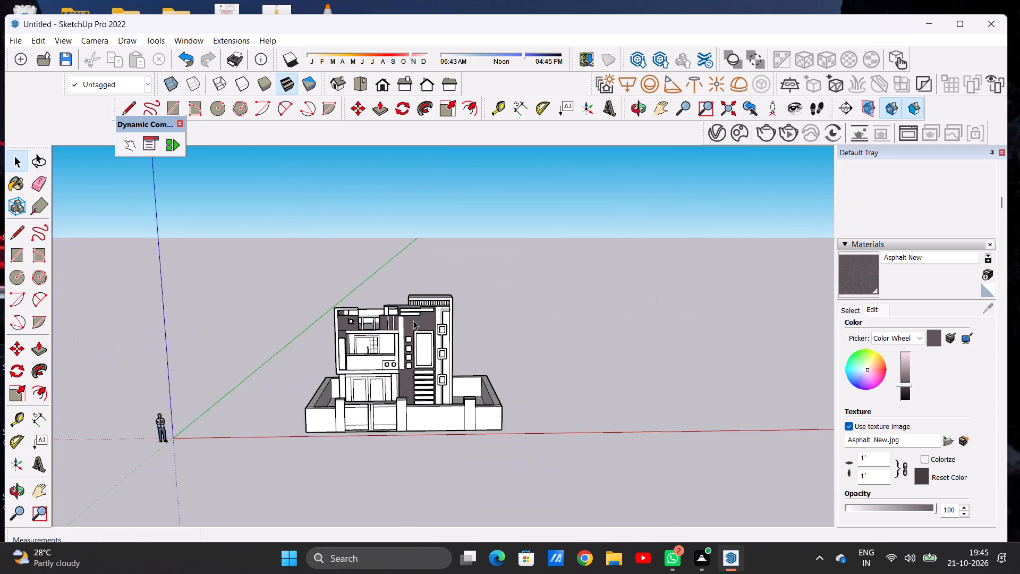
pyautogui.scroll(8, 421, 364)
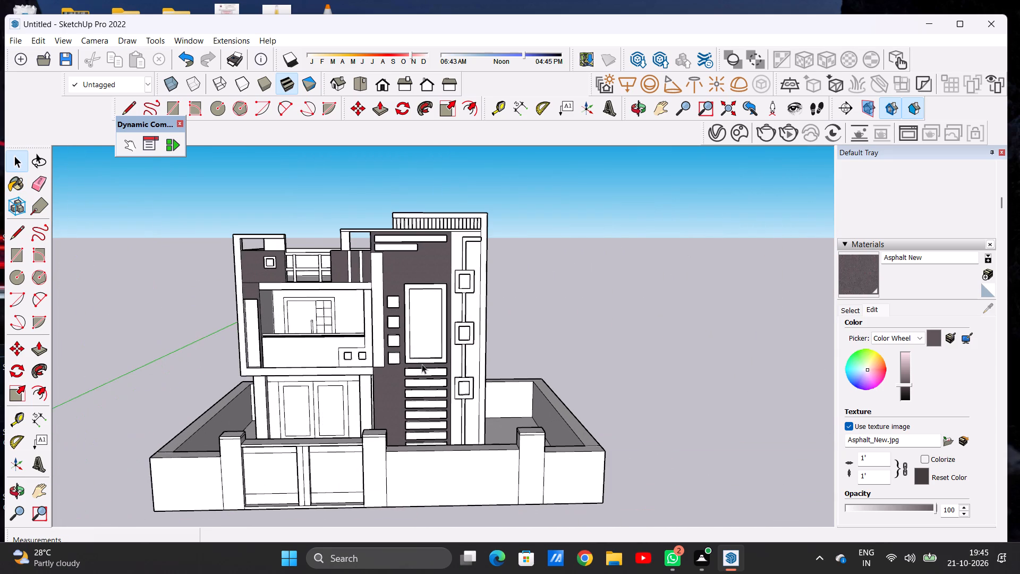
pyautogui.scroll(-2, 385, 341)
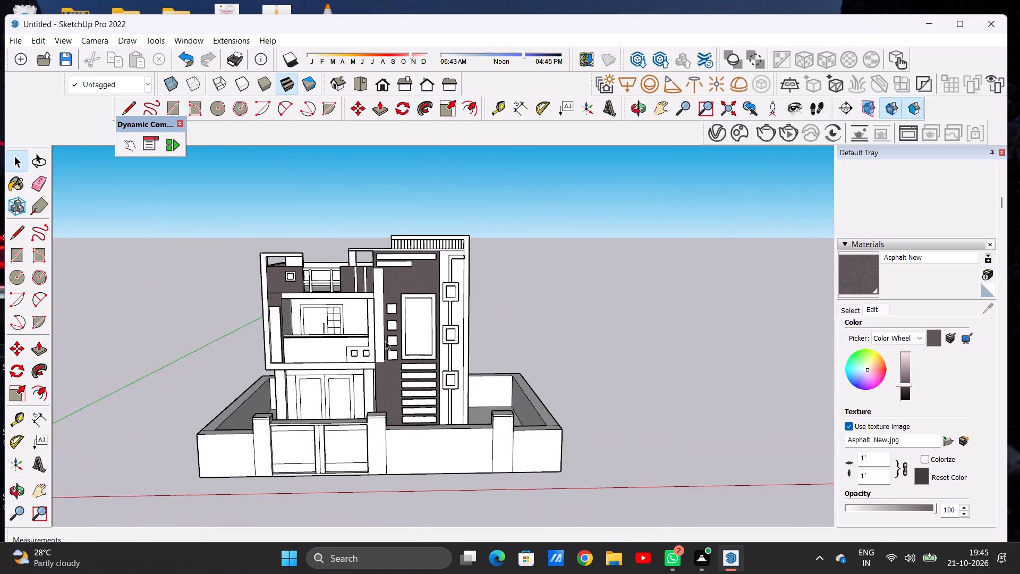
pyautogui.scroll(9, 455, 330)
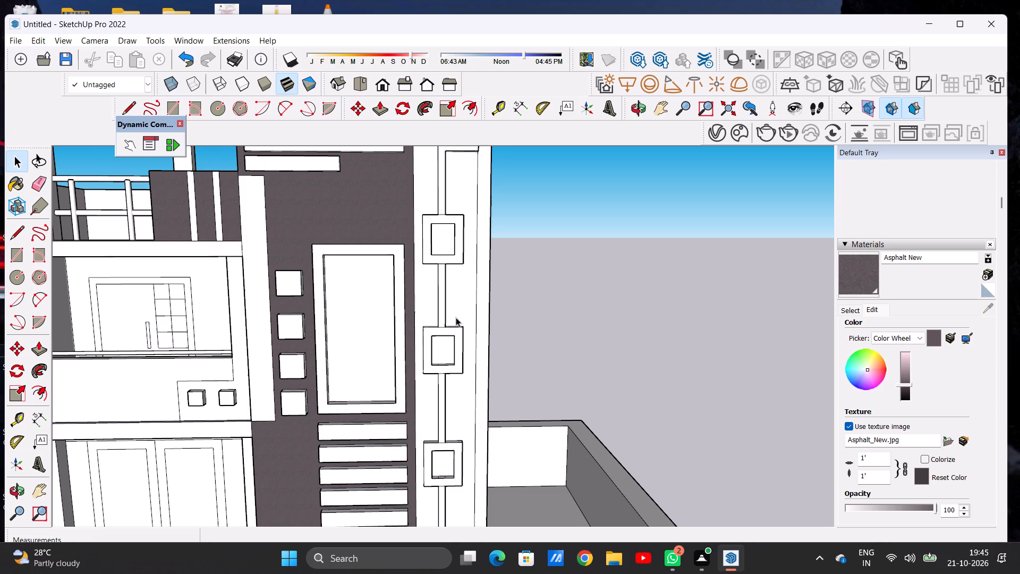
pyautogui.scroll(2, 456, 317)
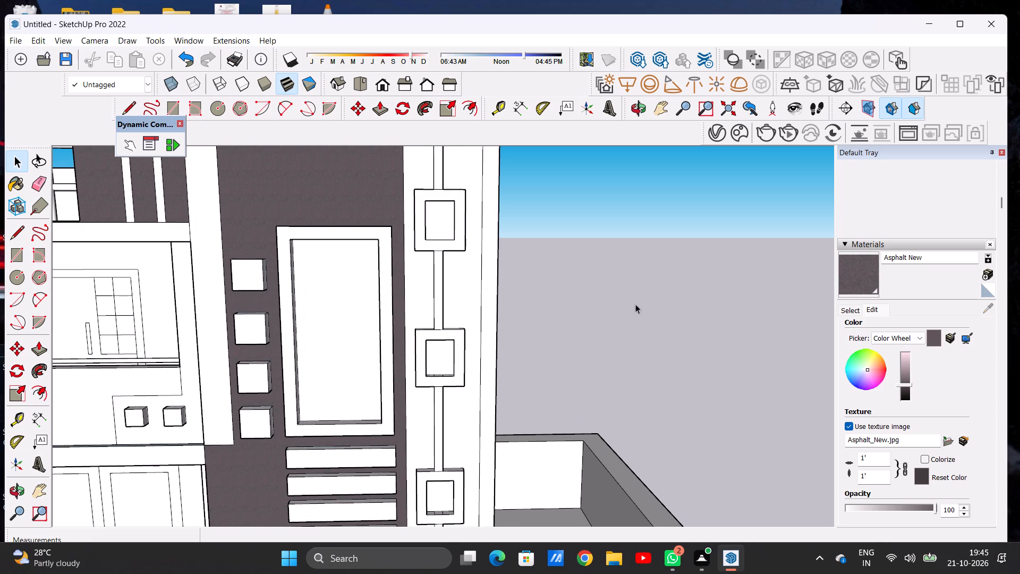
pyautogui.click(851, 280)
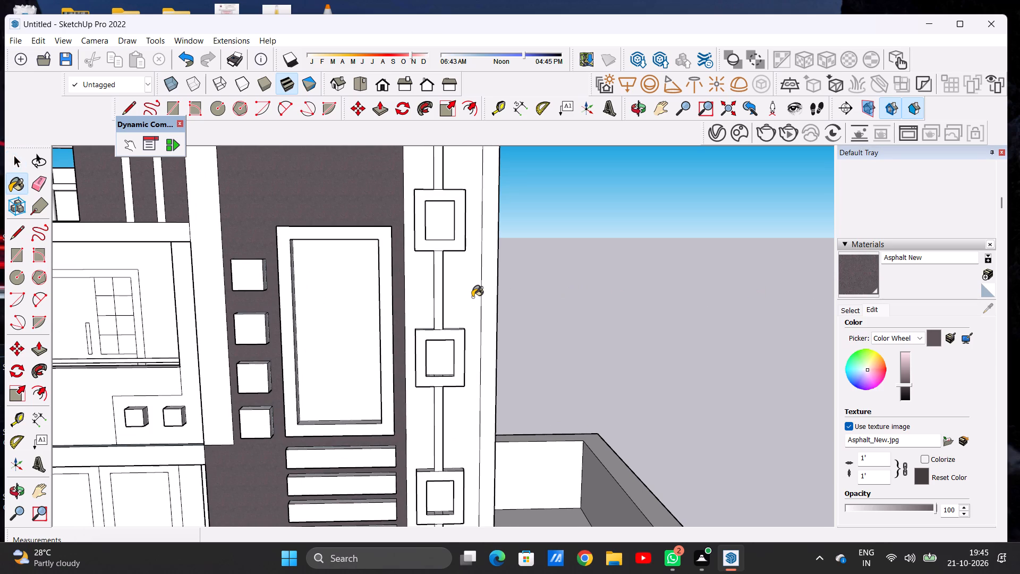
pyautogui.click(464, 298)
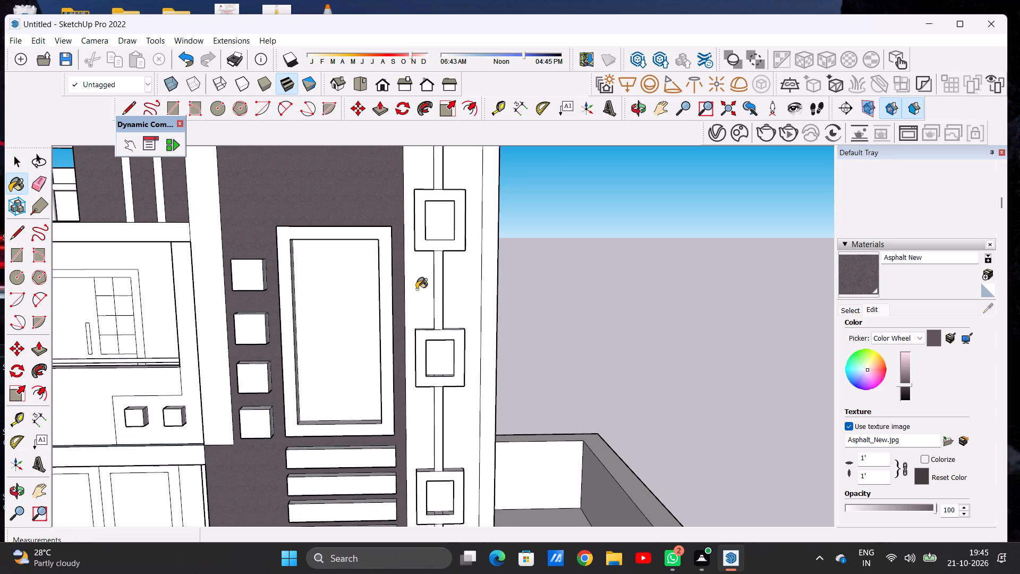
pyautogui.click(416, 289)
# Inspect the painted stair tower and front elevation from a distance and from the corner.
pyautogui.scroll(-11, 432, 329)
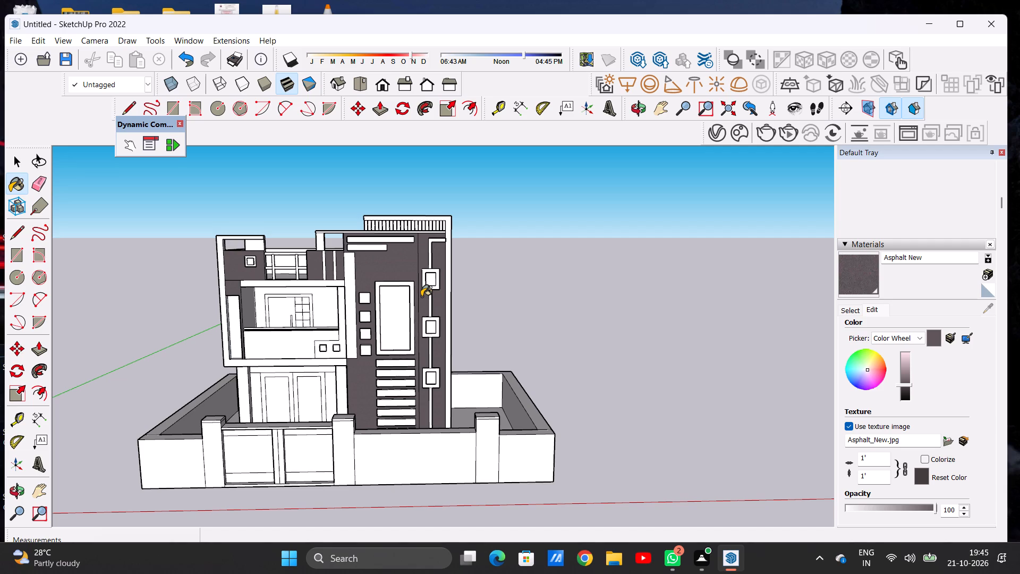
pyautogui.scroll(-4, 421, 297)
pyautogui.scroll(6, 421, 297)
pyautogui.moveTo(440, 299); pyautogui.dragTo(441, 313, button='middle')
pyautogui.scroll(-4, 420, 251)
pyautogui.moveTo(414, 264); pyautogui.dragTo(609, 268, button='middle')
pyautogui.scroll(4, 472, 269)
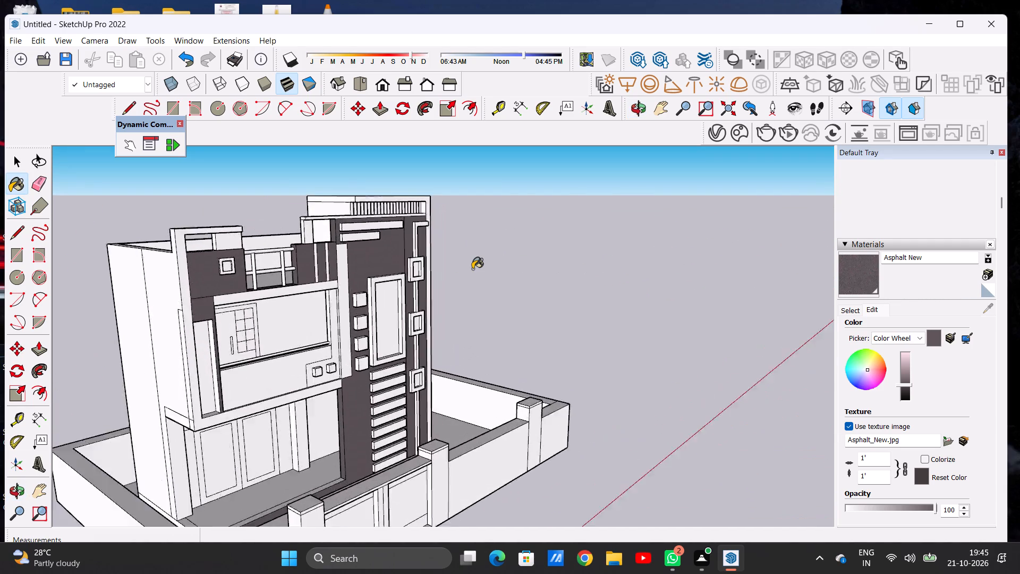
pyautogui.scroll(5, 472, 269)
pyautogui.moveTo(467, 291); pyautogui.dragTo(227, 302, button='middle')
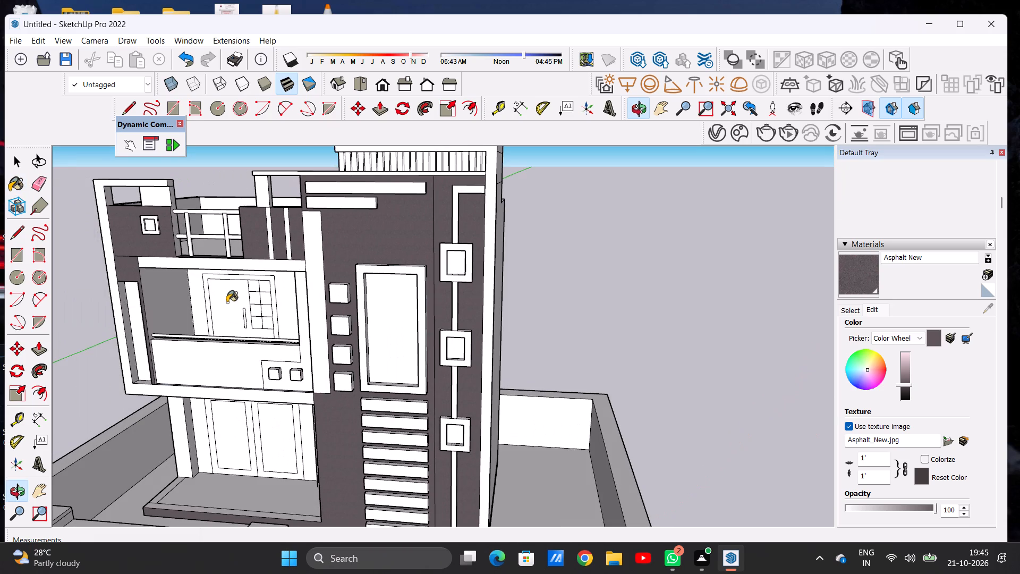
pyautogui.press('space')
# Pull the front face of the white fin at the stair tower's outer edge forward about 2".
pyautogui.scroll(-6, 426, 283)
pyautogui.moveTo(465, 274); pyautogui.dragTo(313, 280, button='middle')
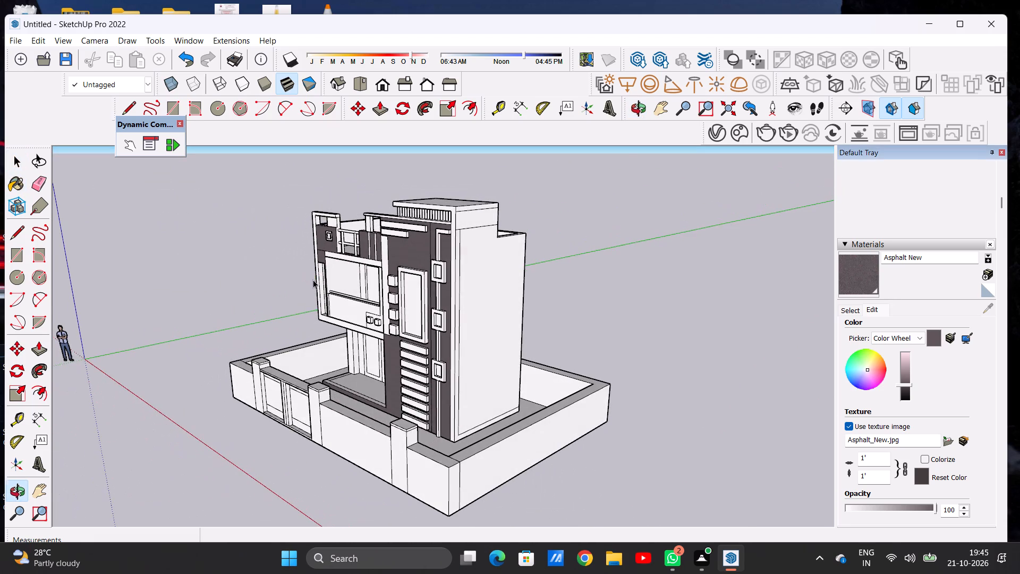
pyautogui.scroll(8, 477, 299)
pyautogui.scroll(1, 416, 298)
pyautogui.press('p')
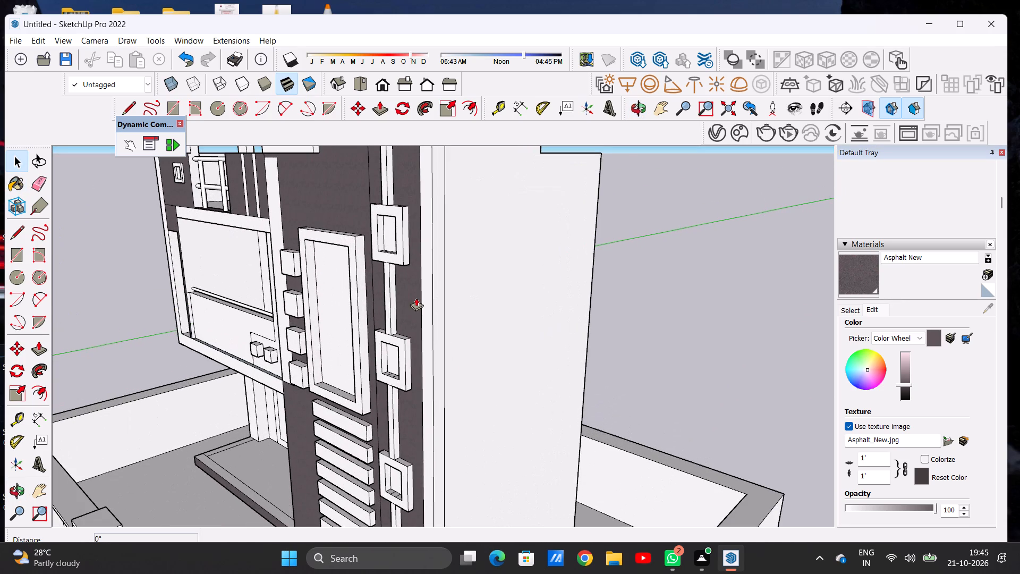
pyautogui.click(428, 276)
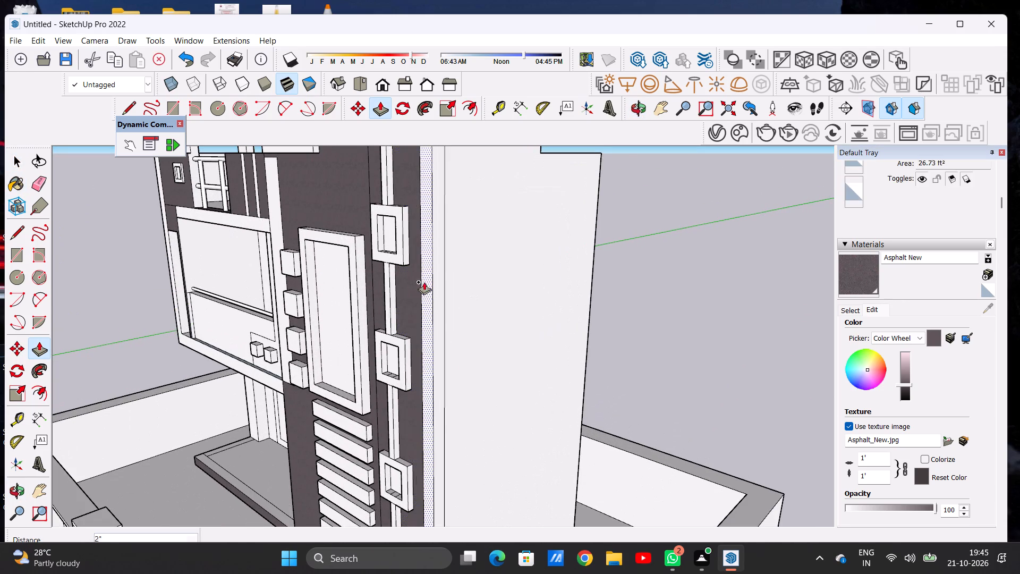
pyautogui.click(415, 283)
pyautogui.press('space')
# Push the white outer fin's front face back about 3", then bring it forward about 1 7/16".
pyautogui.scroll(-10, 445, 316)
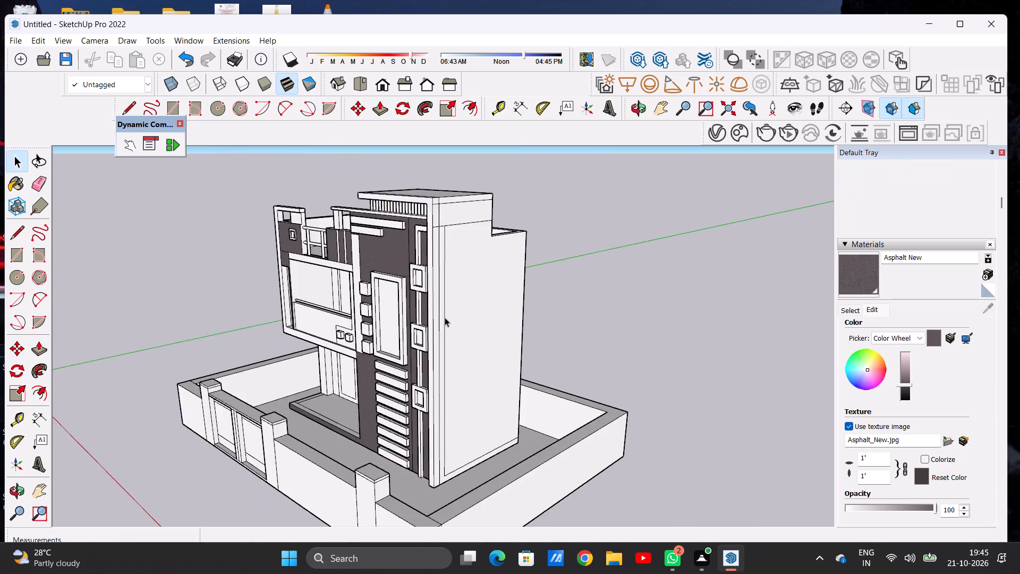
pyautogui.scroll(-3, 445, 317)
pyautogui.moveTo(396, 320); pyautogui.dragTo(627, 301, button='middle')
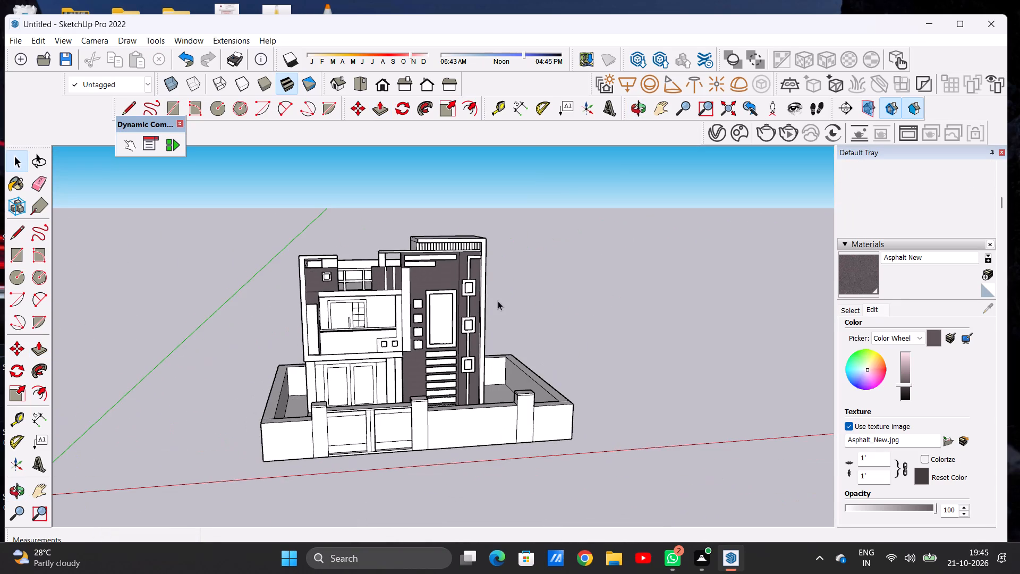
pyautogui.scroll(8, 493, 288)
pyautogui.moveTo(569, 288); pyautogui.dragTo(600, 324, button='middle')
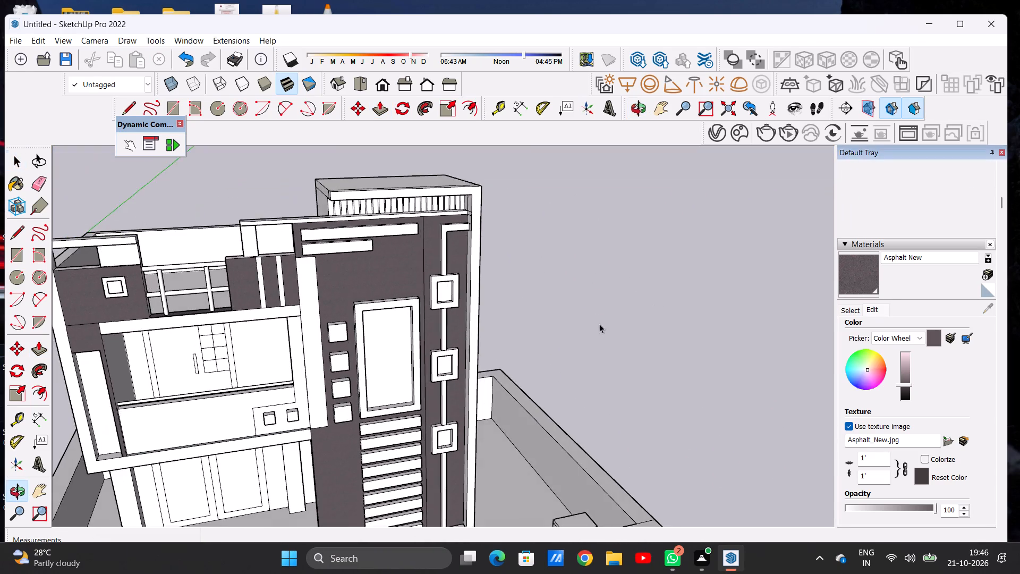
pyautogui.scroll(8, 452, 305)
pyautogui.moveTo(479, 331); pyautogui.dragTo(532, 308, button='middle')
pyautogui.scroll(6, 504, 327)
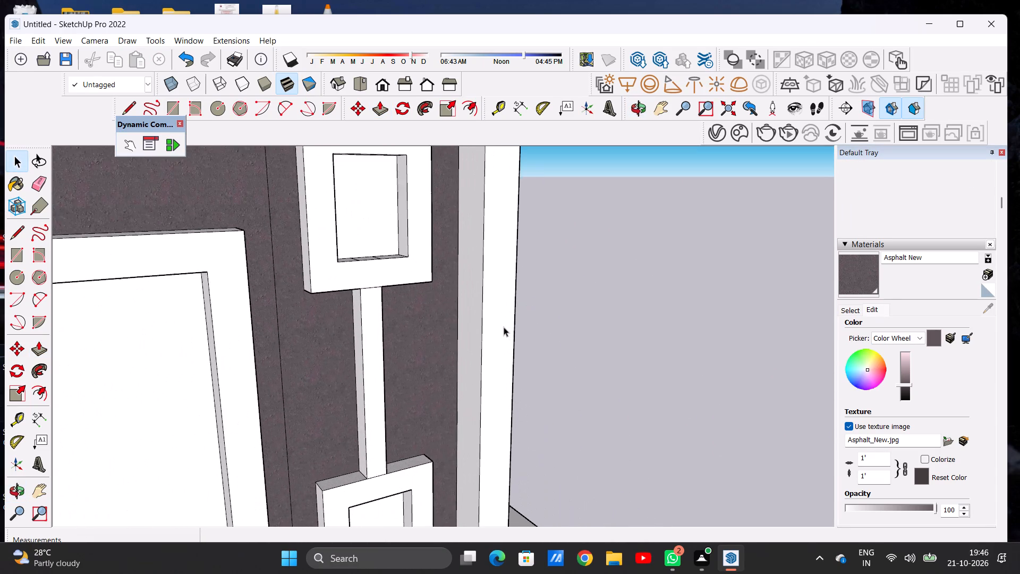
pyautogui.scroll(1, 504, 327)
pyautogui.press('p')
pyautogui.click(503, 335)
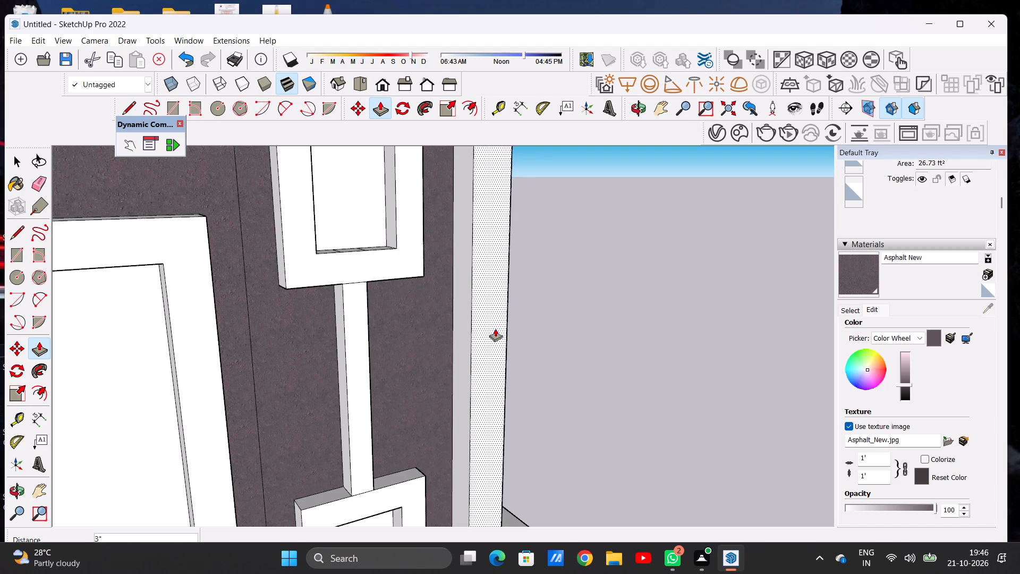
pyautogui.click(495, 328)
pyautogui.click(495, 328)
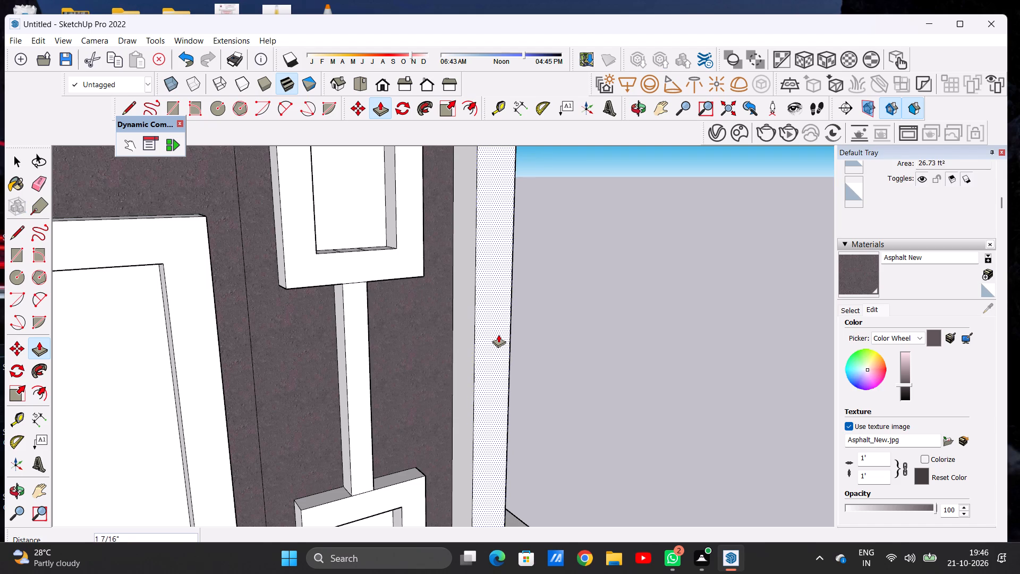
pyautogui.click(498, 334)
pyautogui.press('space')
# Inspect the whole front elevation and, up close, the vertical slats and horizontal bands at the top of the stair tower.
pyautogui.scroll(-17, 469, 319)
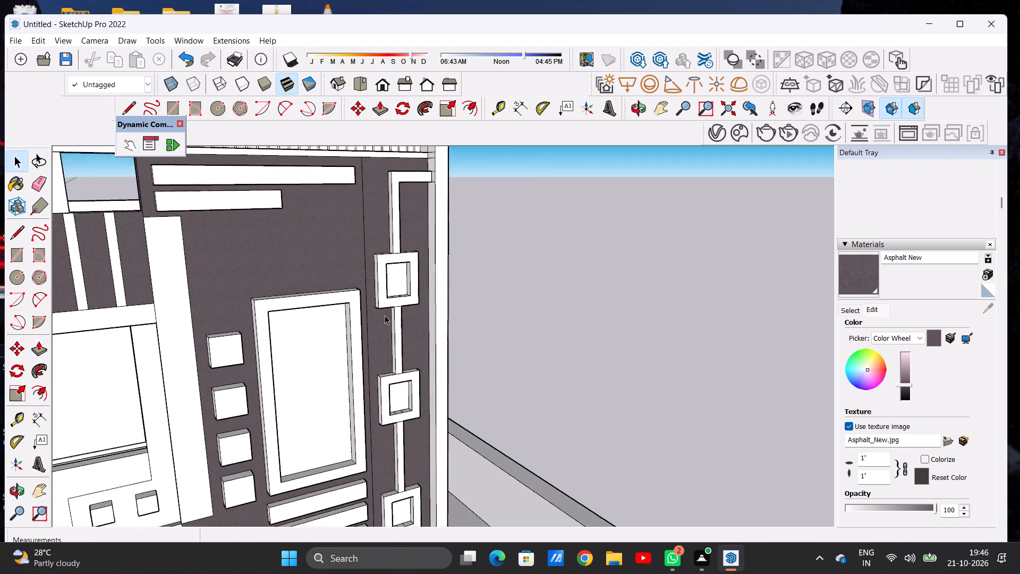
pyautogui.scroll(-8, 385, 315)
pyautogui.moveTo(444, 366); pyautogui.dragTo(297, 347, button='middle')
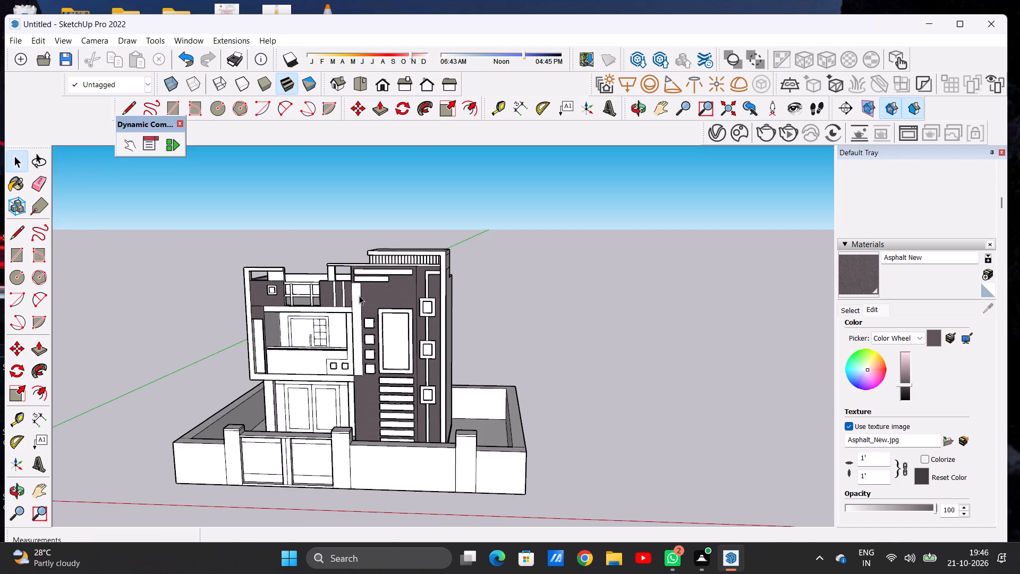
pyautogui.scroll(7, 359, 289)
pyautogui.scroll(-5, 362, 297)
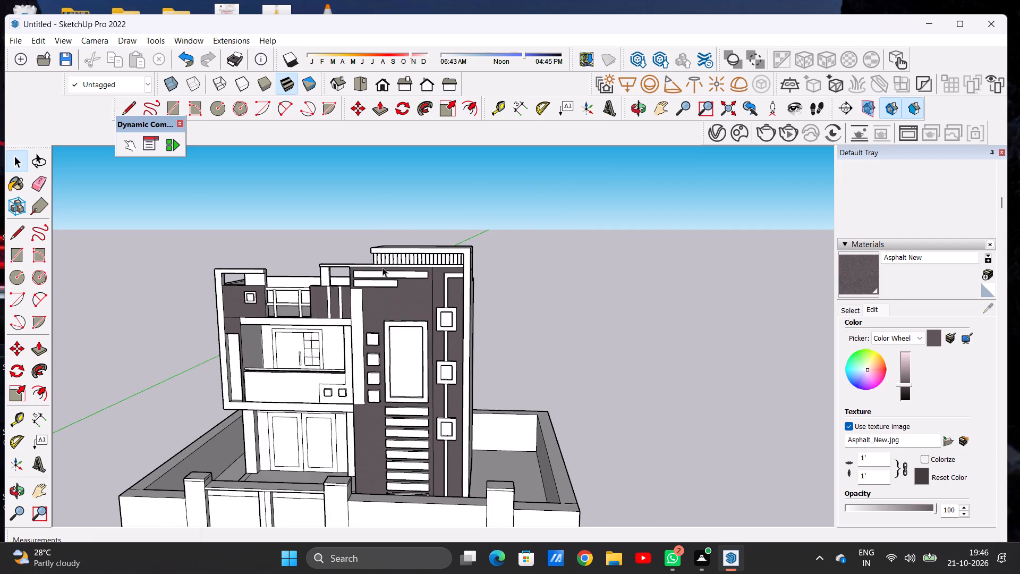
pyautogui.scroll(8, 387, 254)
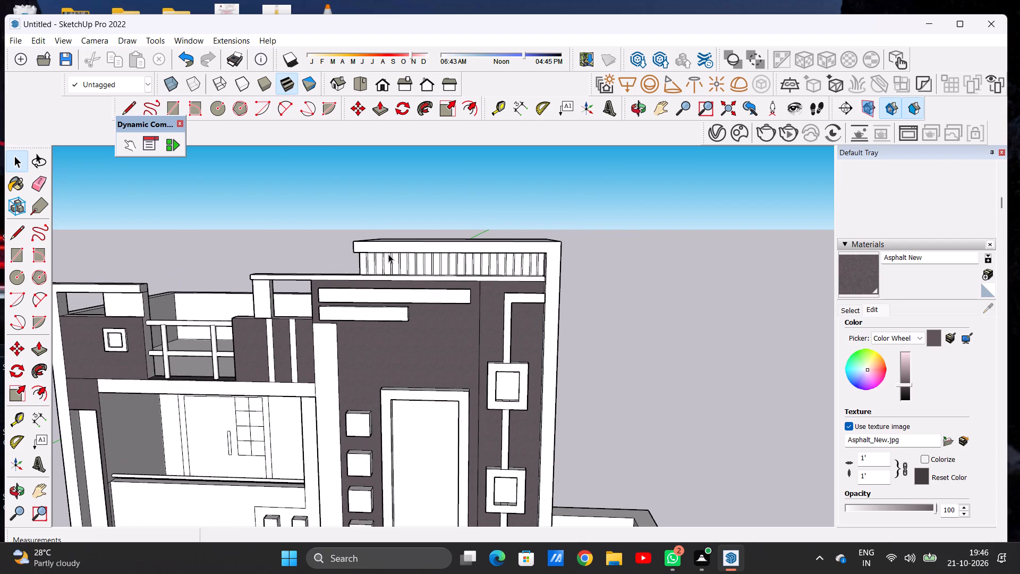
pyautogui.scroll(6, 388, 254)
pyautogui.moveTo(451, 289); pyautogui.dragTo(454, 276, button='middle')
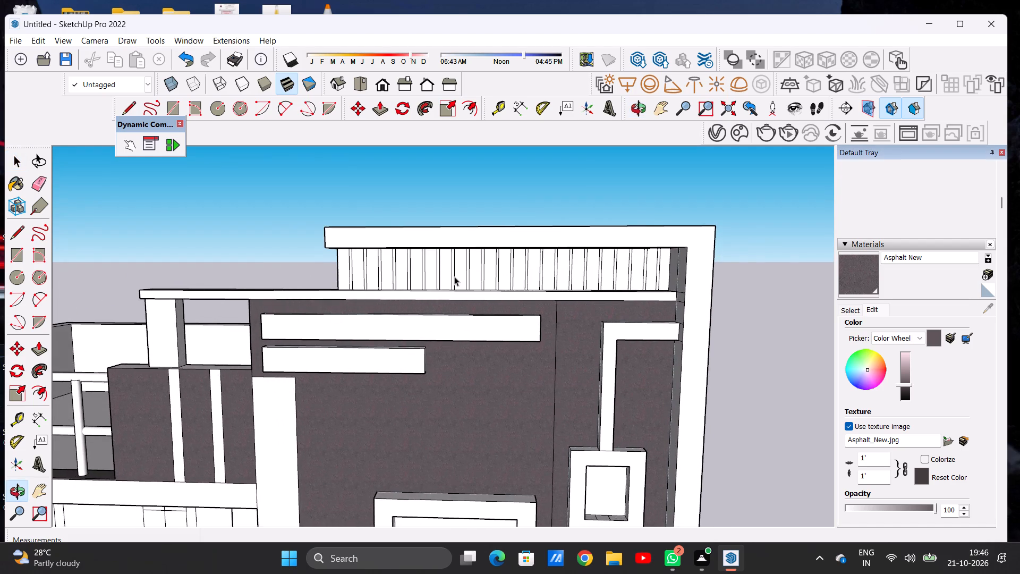
pyautogui.scroll(3, 454, 276)
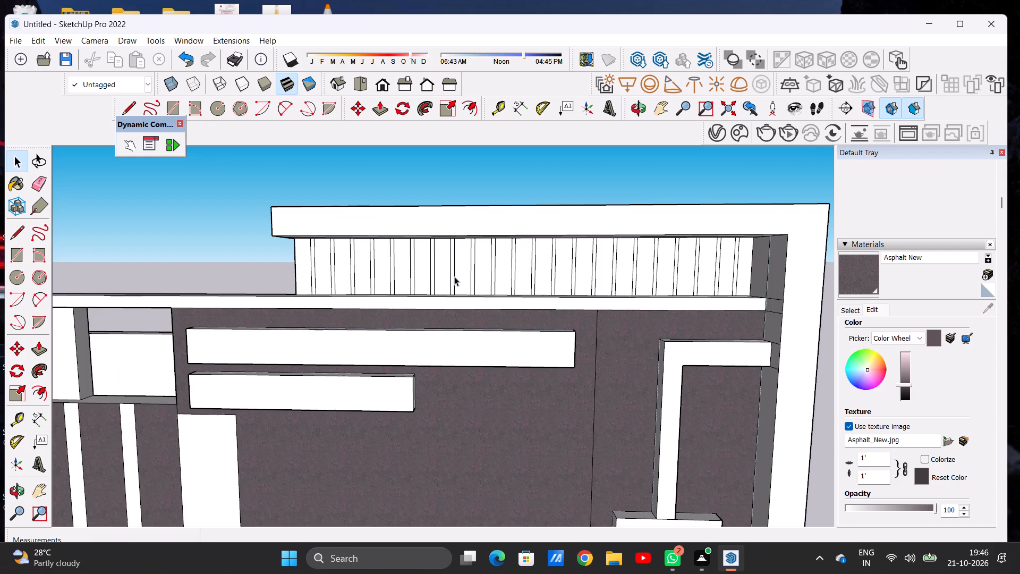
pyautogui.scroll(-6, 454, 276)
pyautogui.scroll(4, 454, 276)
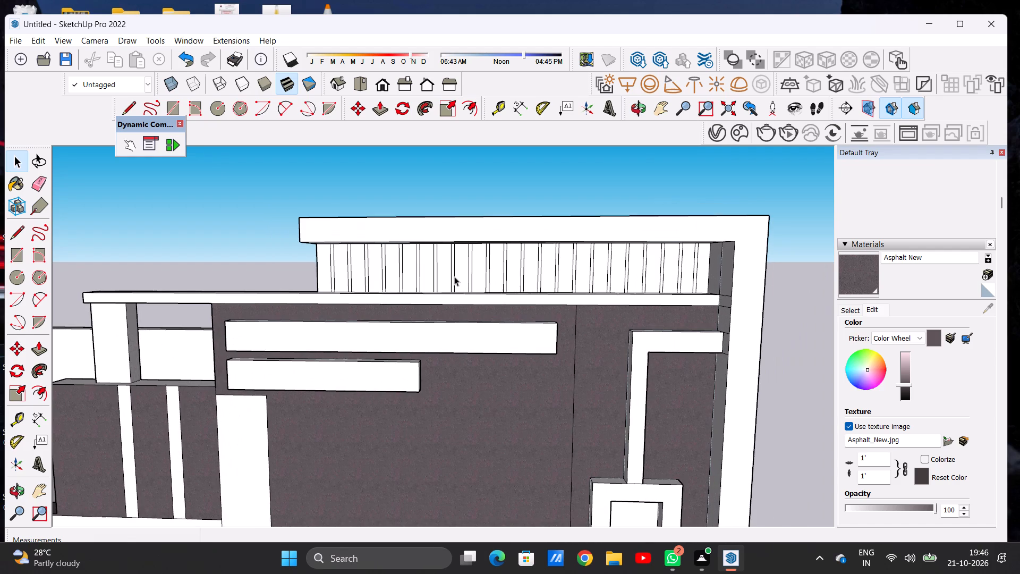
# Browse the Stone and Synthetic Surfaces material collections and pick Formica Laminate Light as the paint material.
pyautogui.click(843, 306)
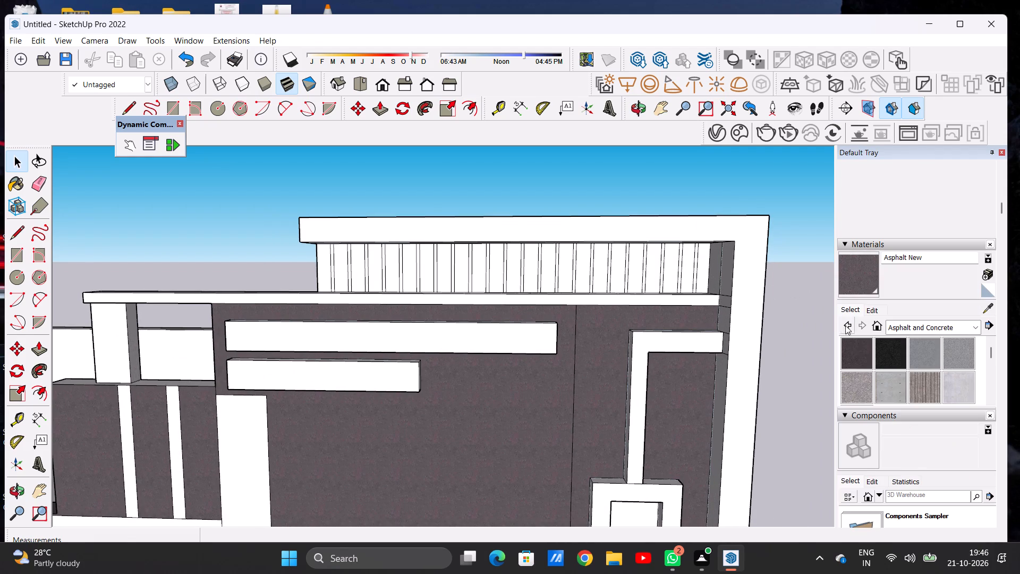
pyautogui.click(895, 327)
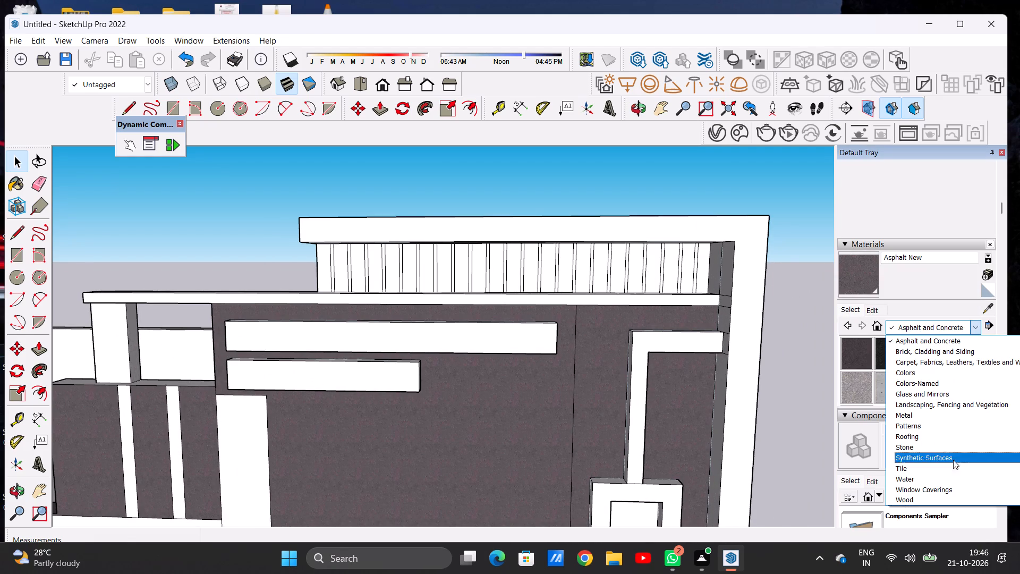
pyautogui.click(946, 451)
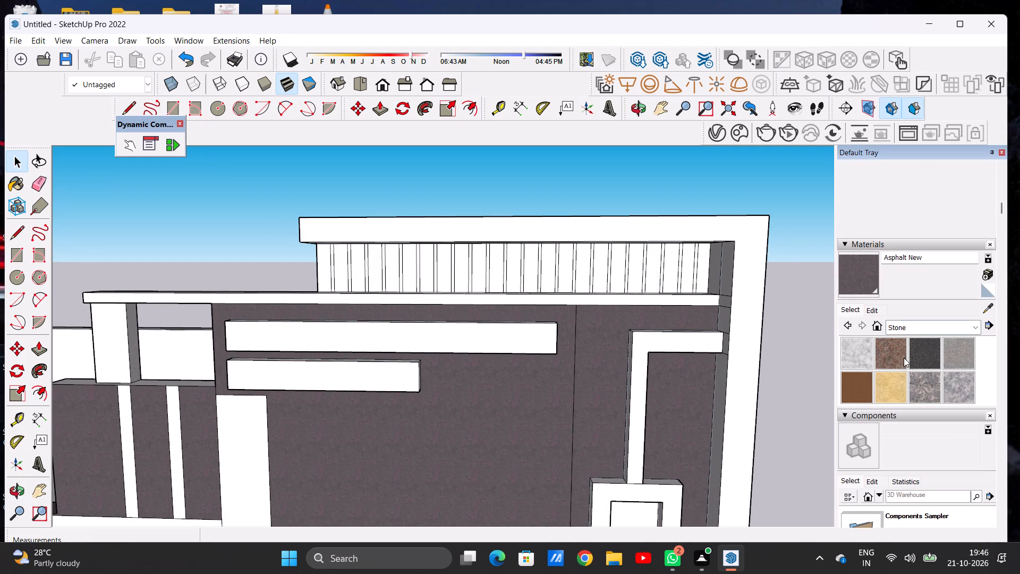
pyautogui.click(904, 325)
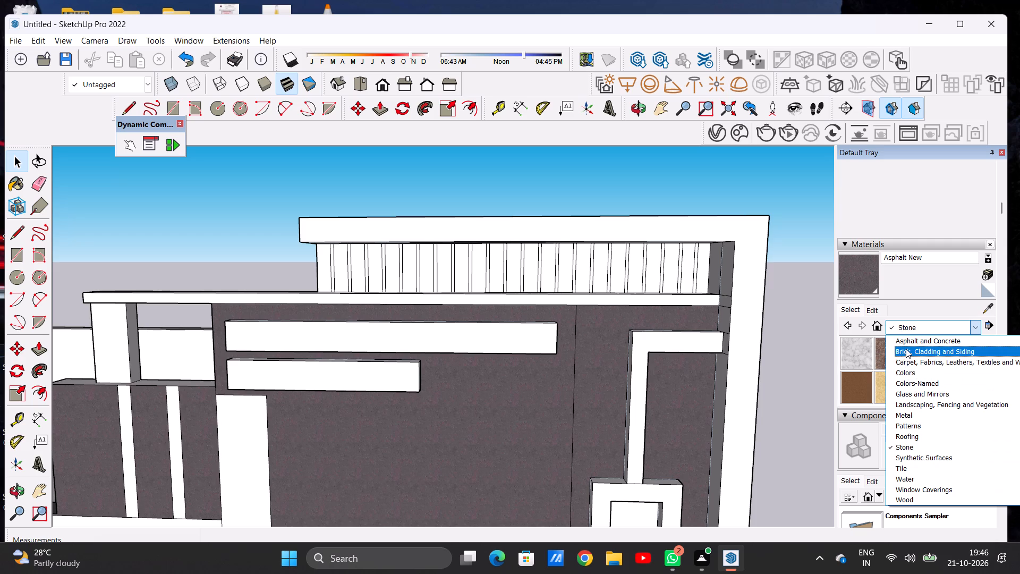
pyautogui.click(955, 459)
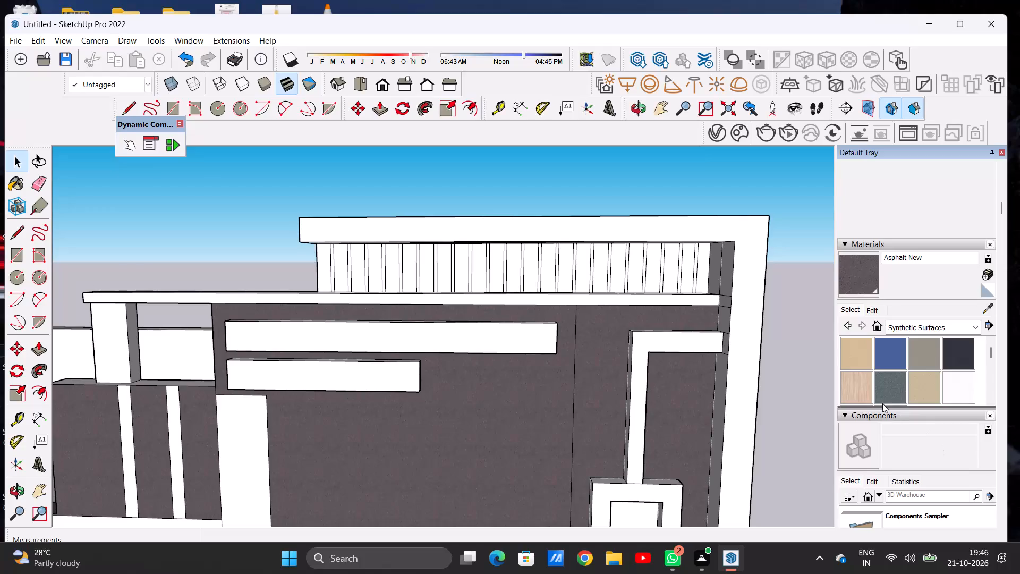
pyautogui.click(860, 383)
pyautogui.scroll(-3, 624, 413)
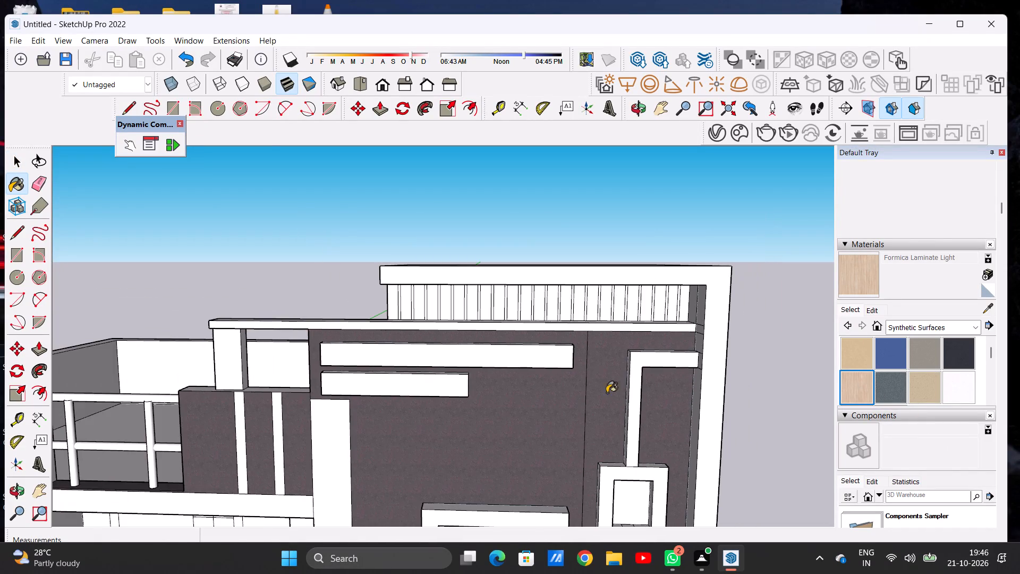
pyautogui.scroll(4, 481, 306)
pyautogui.scroll(-1, 472, 308)
pyautogui.scroll(1, 469, 309)
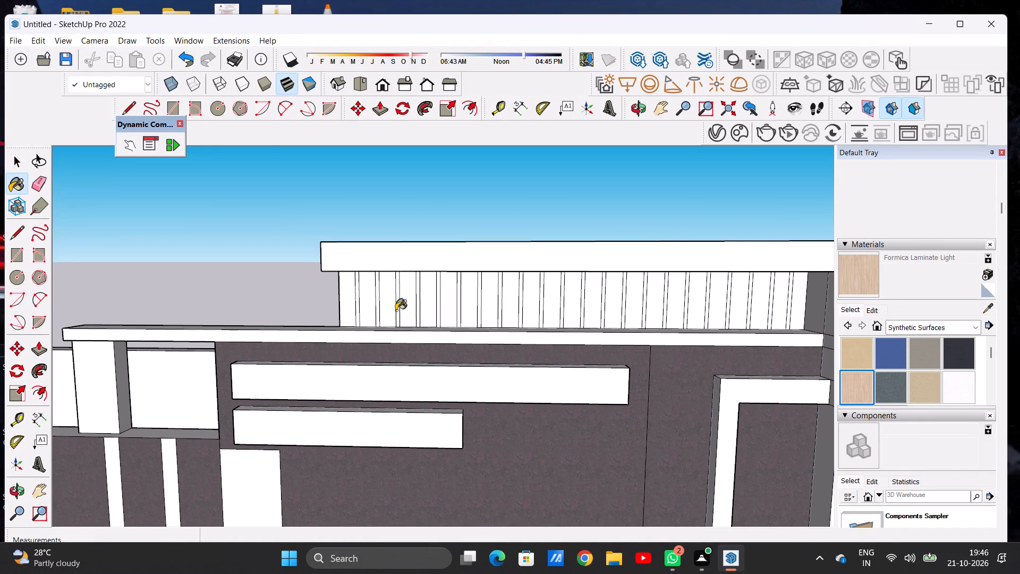
pyautogui.press('space')
# Pull the first wide strip at the open corner of the stair tower's slatted band forward about 3 1/2".
pyautogui.scroll(-5, 396, 310)
pyautogui.moveTo(342, 299); pyautogui.dragTo(532, 313, button='middle')
pyautogui.scroll(5, 473, 307)
pyautogui.scroll(3, 343, 309)
pyautogui.press('p')
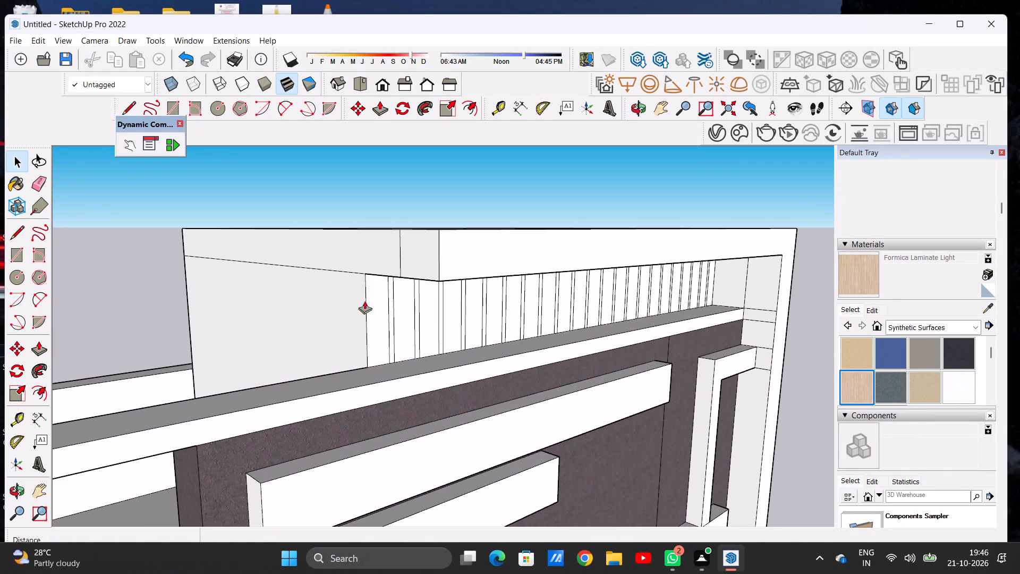
pyautogui.scroll(4, 378, 296)
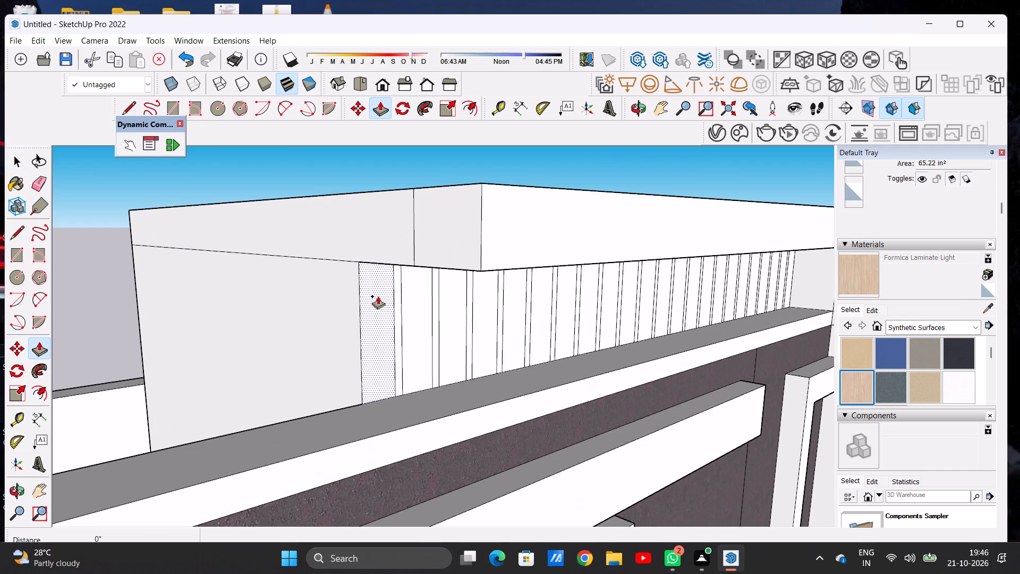
pyautogui.click(378, 296)
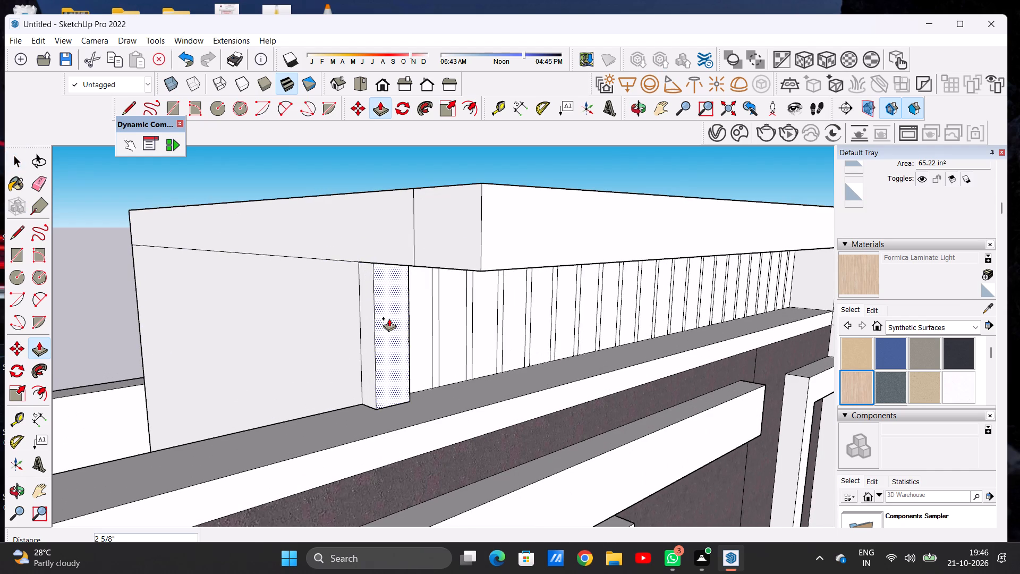
pyautogui.click(393, 324)
pyautogui.press('space')
# Pull the second wide strip of the slatted band forward 3 1/2", flush with the first slat.
pyautogui.scroll(-9, 393, 325)
pyautogui.scroll(1, 385, 333)
pyautogui.scroll(-3, 385, 333)
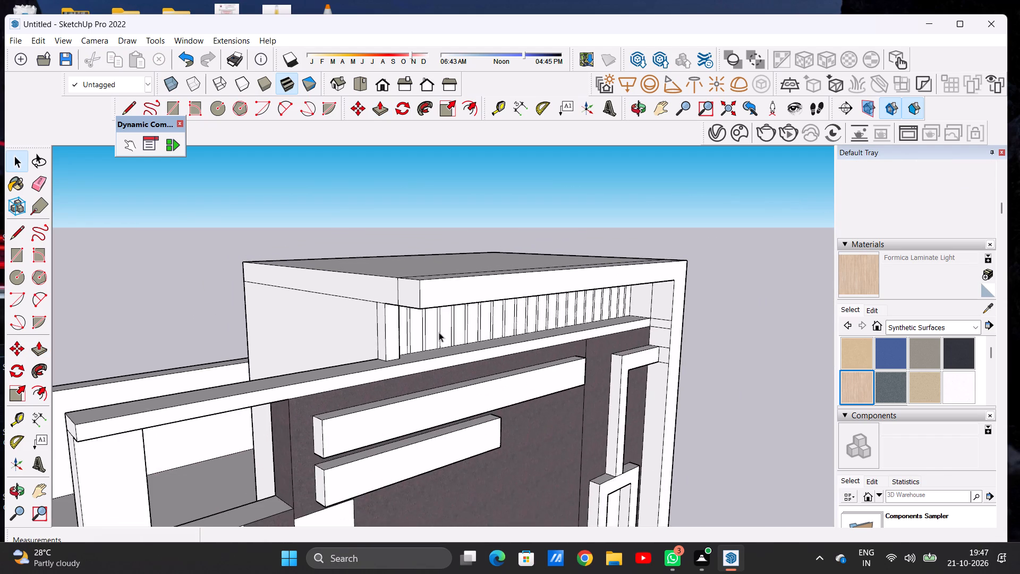
pyautogui.moveTo(436, 332); pyautogui.dragTo(151, 315, button='middle')
pyautogui.scroll(3, 313, 321)
pyautogui.scroll(-1, 313, 320)
pyautogui.scroll(6, 313, 320)
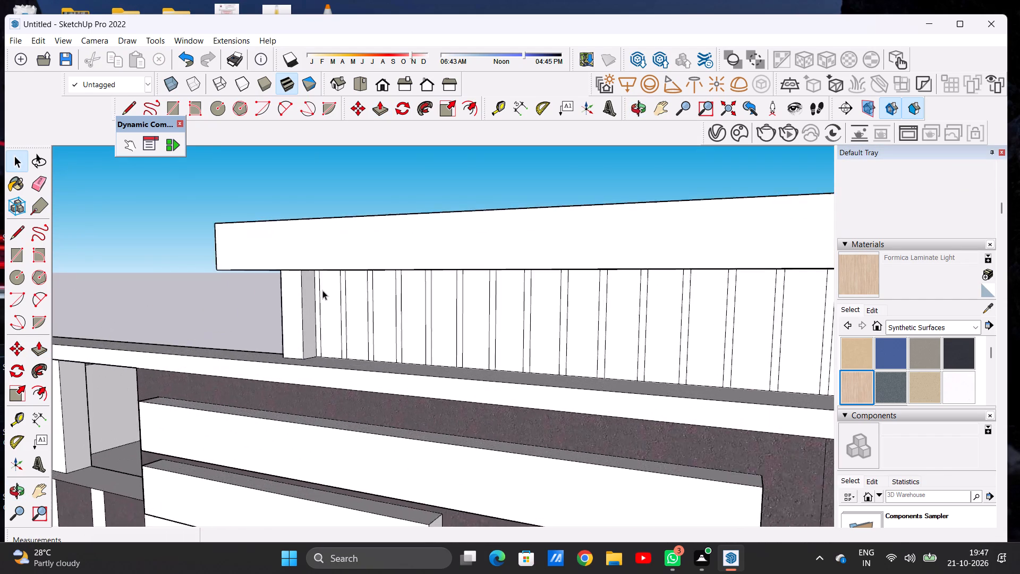
pyautogui.scroll(4, 322, 290)
pyautogui.press('p')
pyautogui.scroll(5, 330, 271)
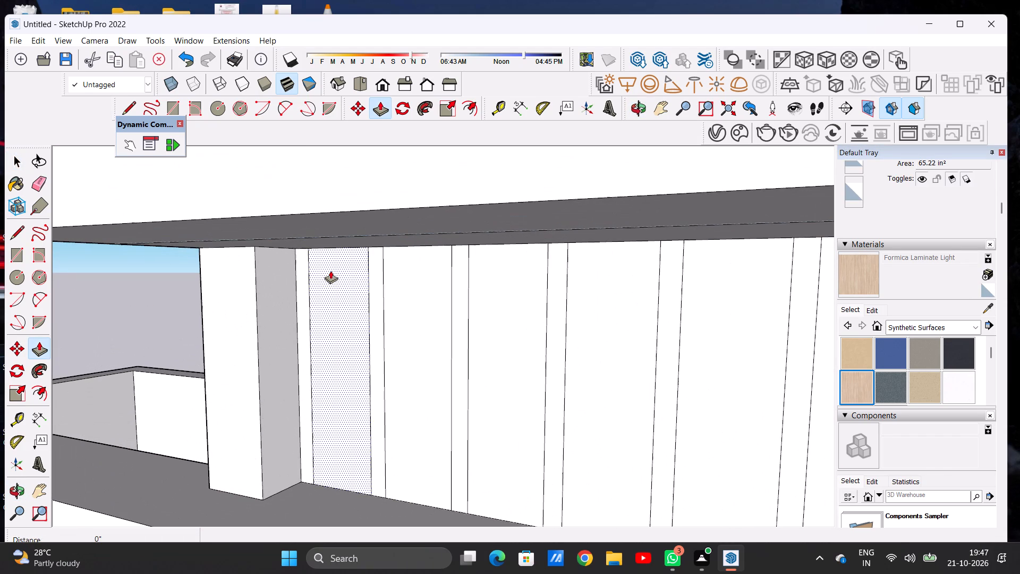
pyautogui.click(330, 271)
pyautogui.moveTo(253, 296); pyautogui.dragTo(296, 290, button='middle')
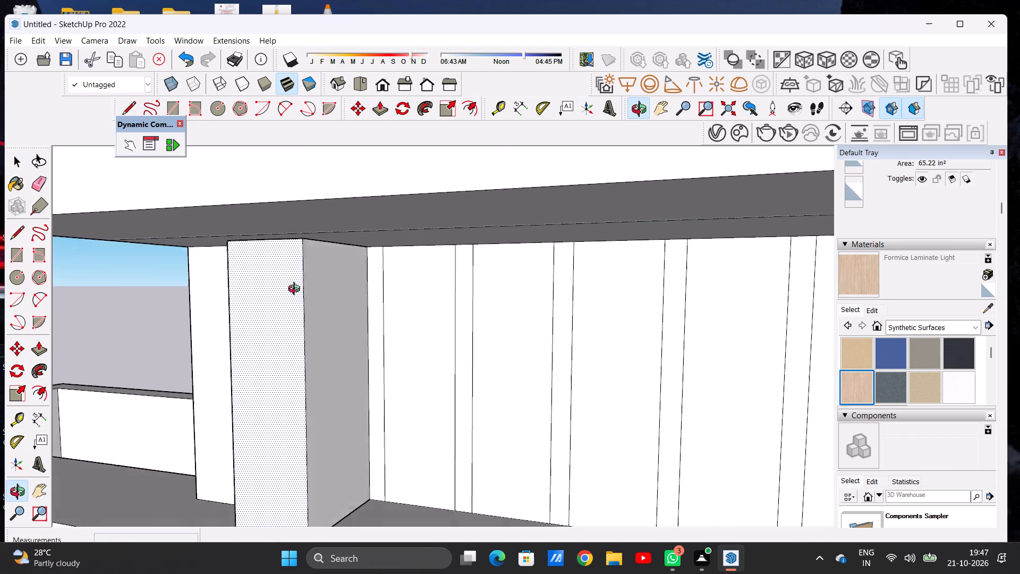
pyautogui.moveTo(296, 290); pyautogui.dragTo(408, 270, button='middle')
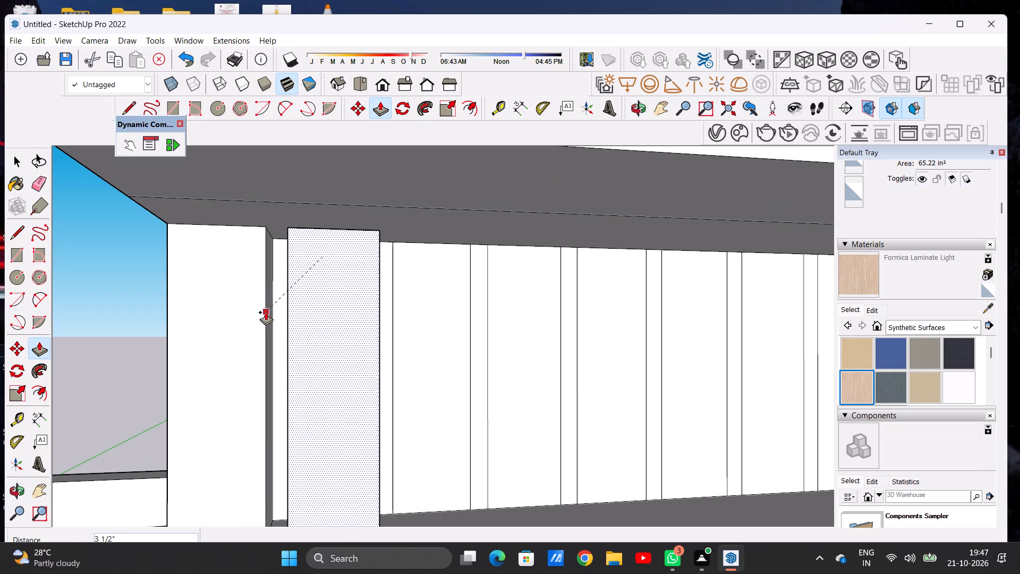
pyautogui.click(251, 325)
pyautogui.press('space')
pyautogui.scroll(-15, 296, 352)
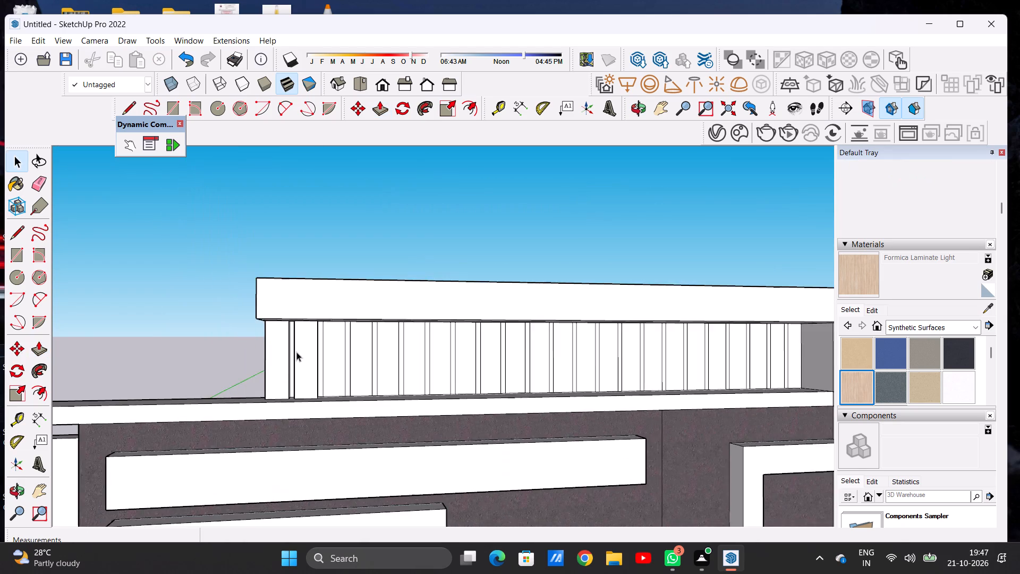
# Pull the third wide strip of the slatted band forward 3 1/2", flush with the second slat.
pyautogui.moveTo(296, 352); pyautogui.dragTo(351, 396, button='middle')
pyautogui.scroll(12, 351, 396)
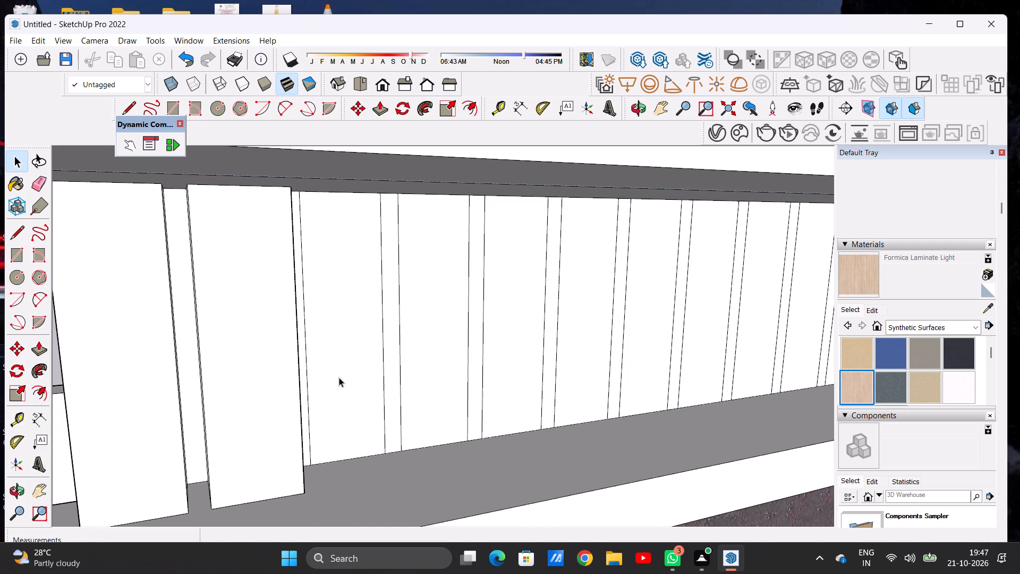
pyautogui.scroll(-6, 275, 359)
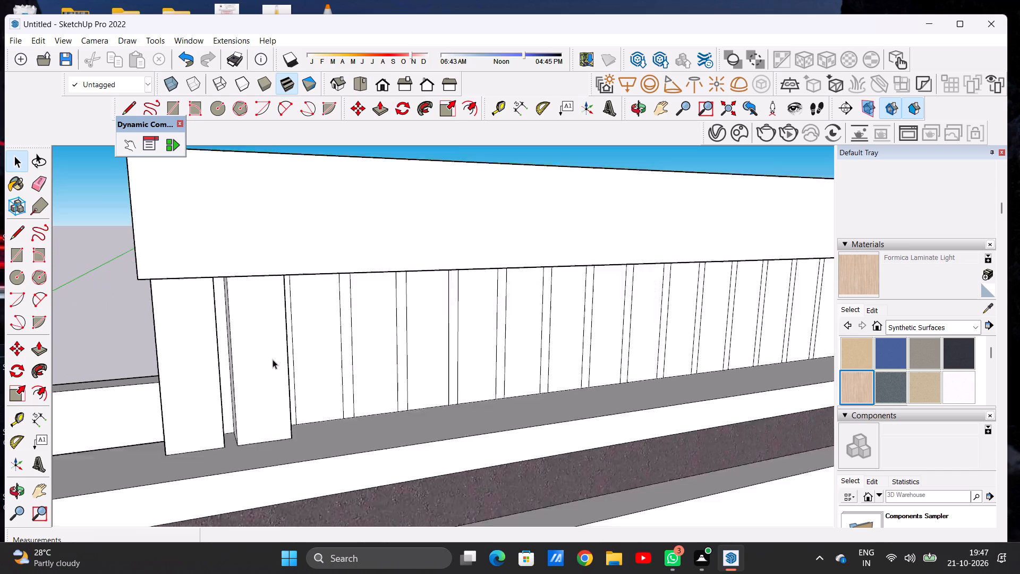
pyautogui.scroll(-5, 273, 359)
pyautogui.moveTo(281, 350); pyautogui.dragTo(123, 337, button='middle')
pyautogui.moveTo(311, 344); pyautogui.dragTo(275, 342, button='middle')
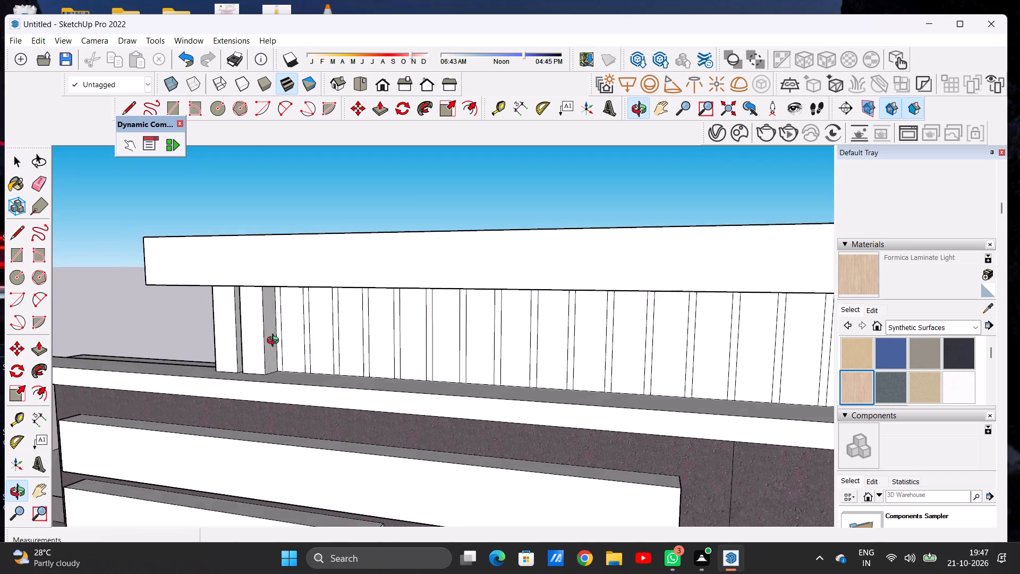
pyautogui.moveTo(275, 342); pyautogui.dragTo(254, 340, button='middle')
pyautogui.scroll(11, 314, 298)
pyautogui.press('p')
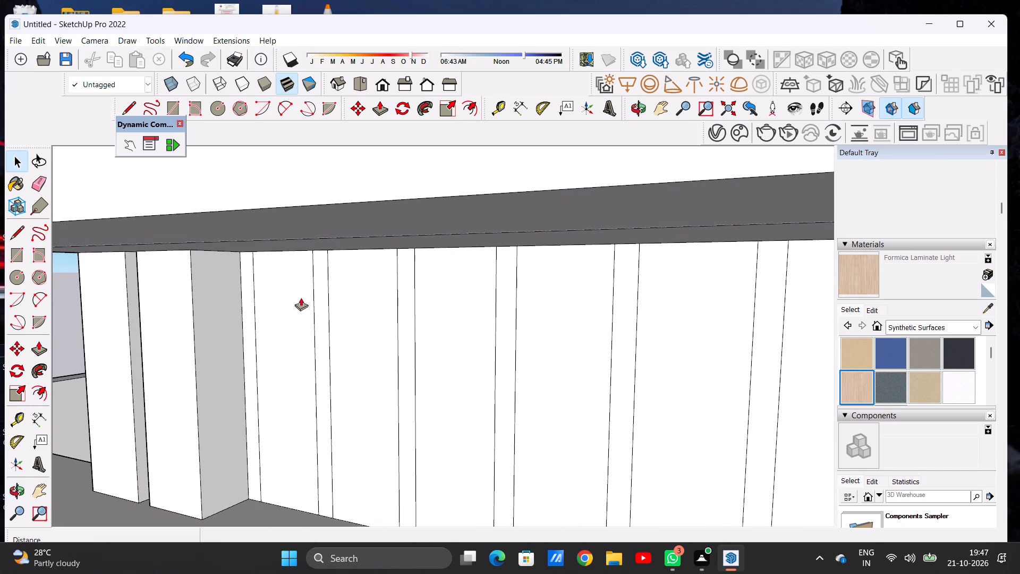
pyautogui.click(287, 283)
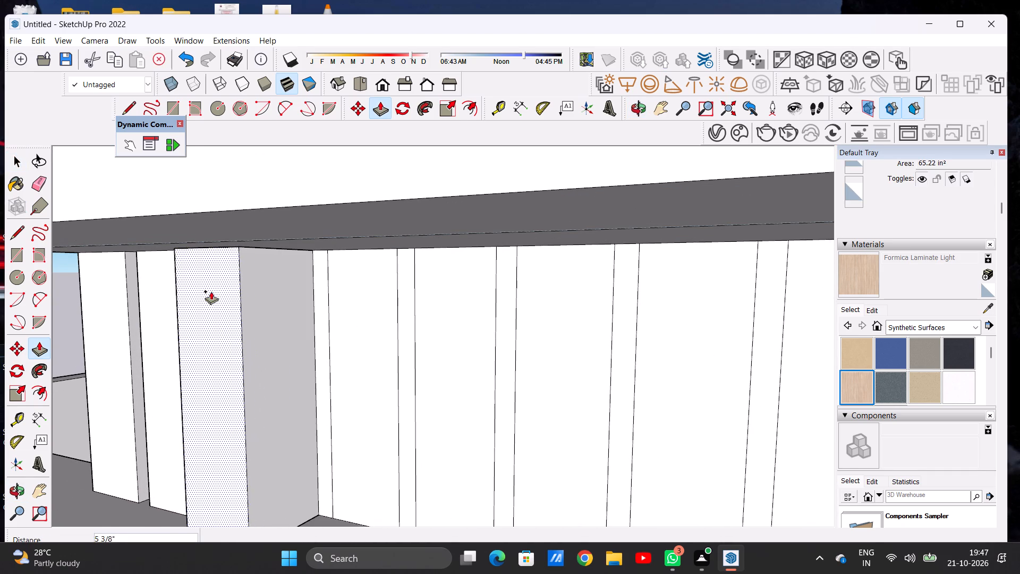
pyautogui.scroll(-5, 215, 309)
pyautogui.moveTo(200, 317); pyautogui.dragTo(529, 244, button='middle')
pyautogui.scroll(-6, 529, 244)
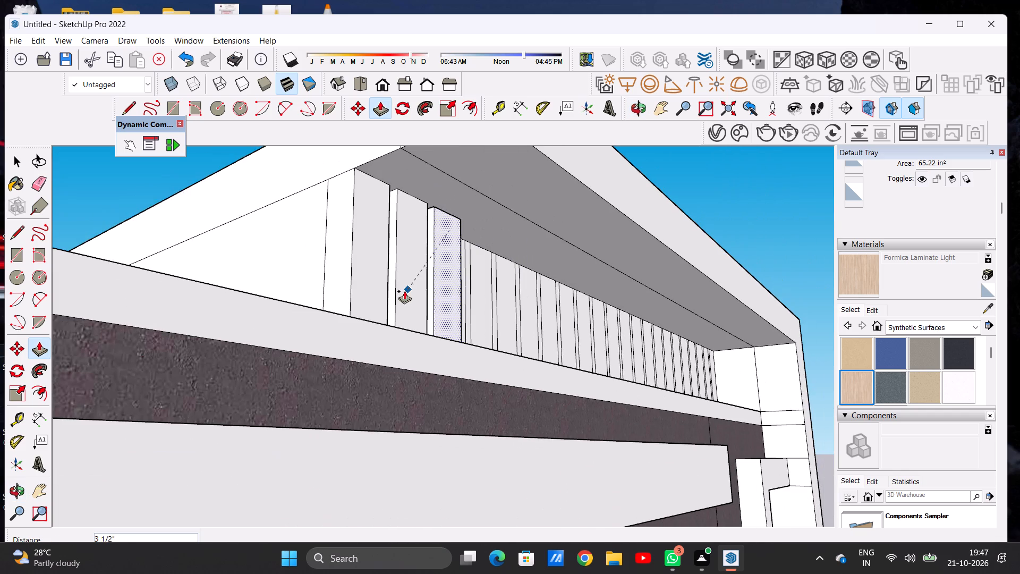
pyautogui.click(411, 291)
# Pull the fourth wide strip of the slatted band forward 3 1/2", flush with the third slat.
pyautogui.scroll(-6, 407, 301)
pyautogui.moveTo(443, 273); pyautogui.dragTo(410, 350, button='middle')
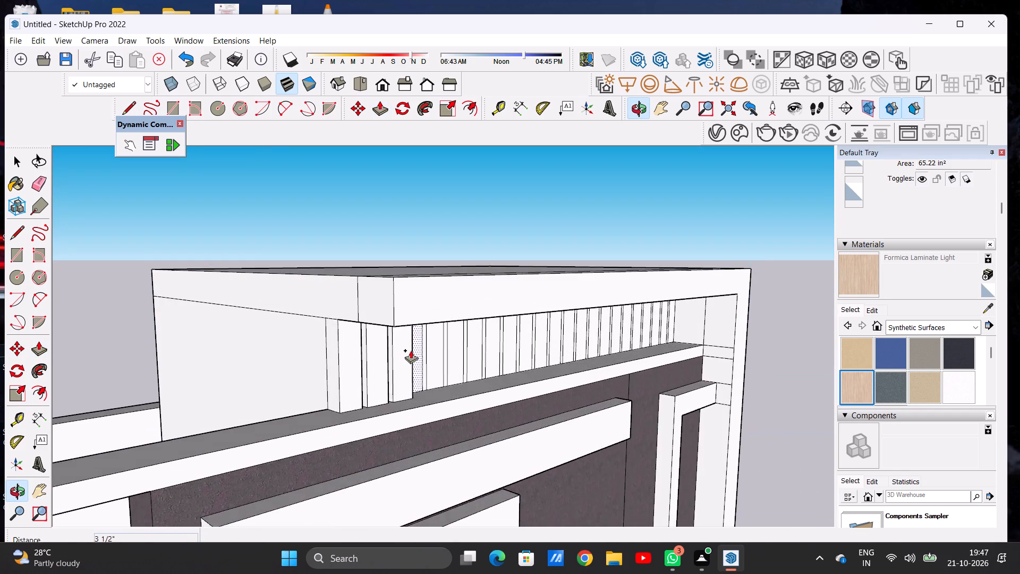
pyautogui.scroll(2, 411, 350)
pyautogui.scroll(-1, 411, 350)
pyautogui.scroll(12, 411, 350)
pyautogui.click(420, 331)
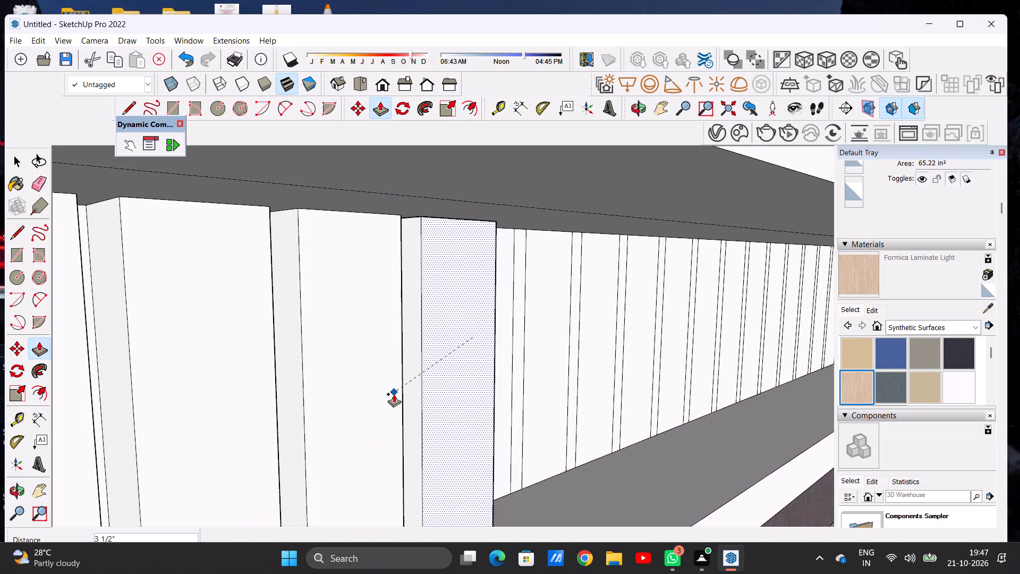
pyautogui.click(394, 394)
# Pull the fifth wide strip of the slatted band forward 3 1/2", flush with the fourth slat.
pyautogui.scroll(-7, 308, 384)
pyautogui.scroll(2, 419, 352)
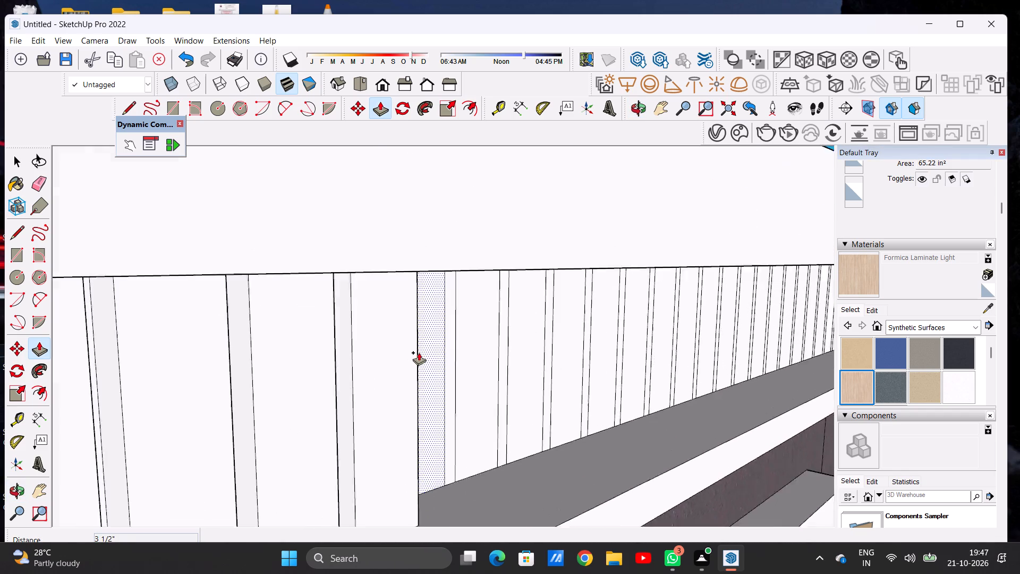
pyautogui.scroll(8, 419, 352)
pyautogui.click(436, 340)
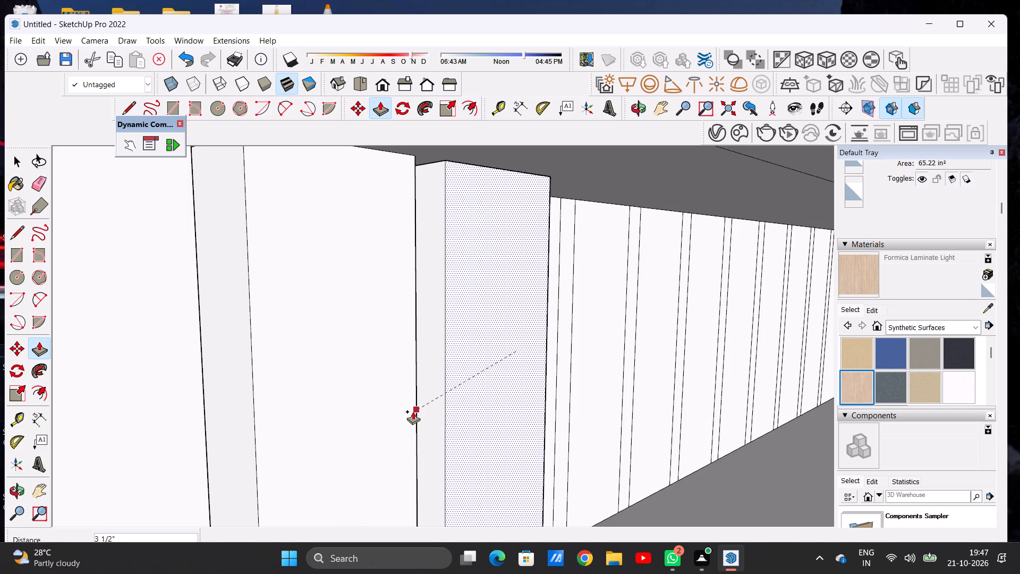
pyautogui.click(413, 411)
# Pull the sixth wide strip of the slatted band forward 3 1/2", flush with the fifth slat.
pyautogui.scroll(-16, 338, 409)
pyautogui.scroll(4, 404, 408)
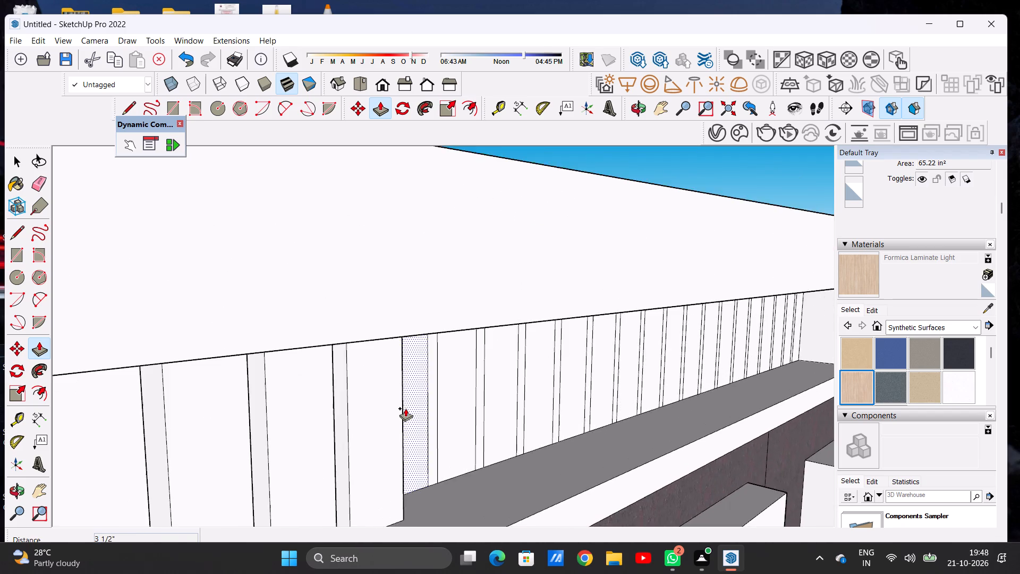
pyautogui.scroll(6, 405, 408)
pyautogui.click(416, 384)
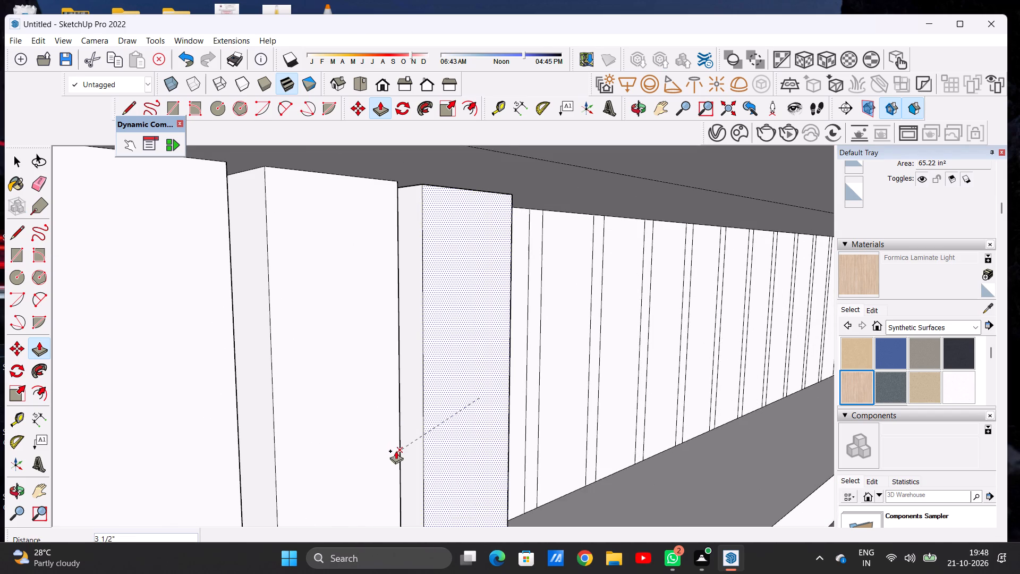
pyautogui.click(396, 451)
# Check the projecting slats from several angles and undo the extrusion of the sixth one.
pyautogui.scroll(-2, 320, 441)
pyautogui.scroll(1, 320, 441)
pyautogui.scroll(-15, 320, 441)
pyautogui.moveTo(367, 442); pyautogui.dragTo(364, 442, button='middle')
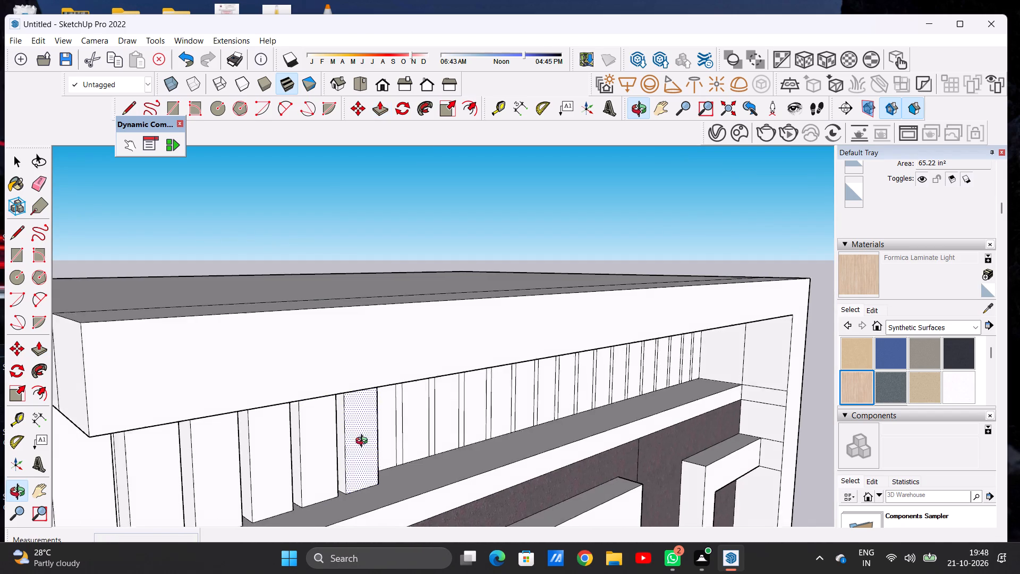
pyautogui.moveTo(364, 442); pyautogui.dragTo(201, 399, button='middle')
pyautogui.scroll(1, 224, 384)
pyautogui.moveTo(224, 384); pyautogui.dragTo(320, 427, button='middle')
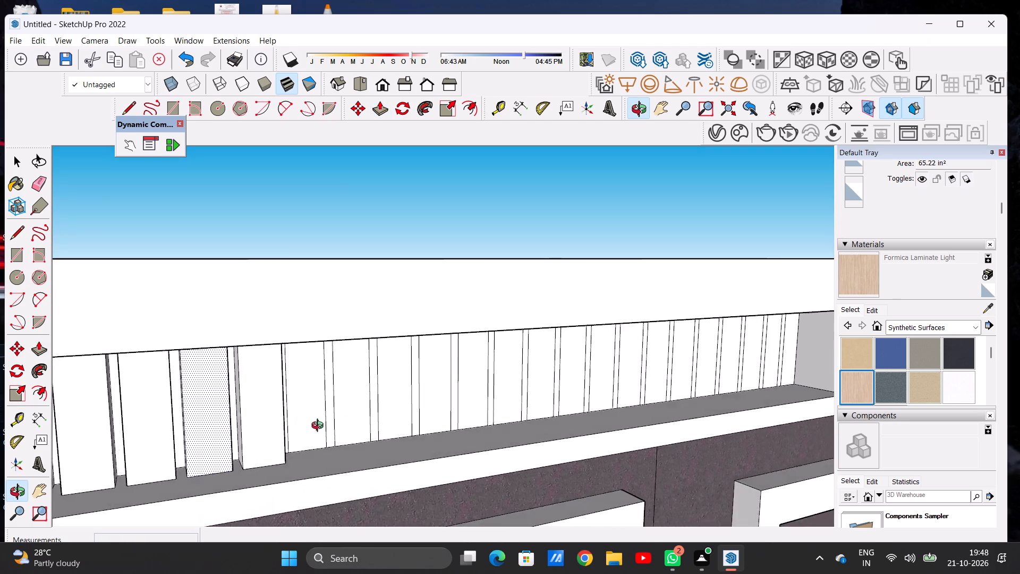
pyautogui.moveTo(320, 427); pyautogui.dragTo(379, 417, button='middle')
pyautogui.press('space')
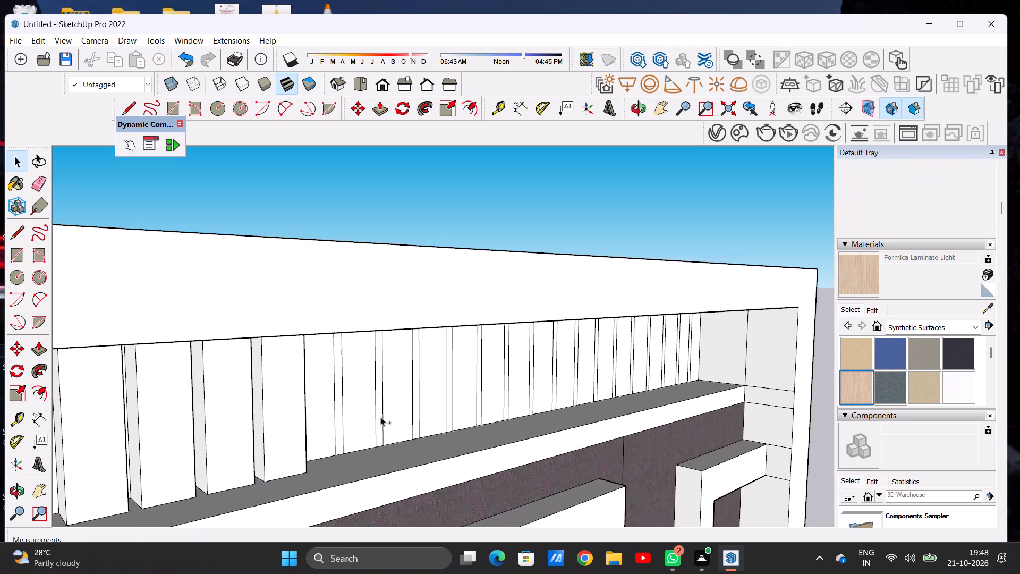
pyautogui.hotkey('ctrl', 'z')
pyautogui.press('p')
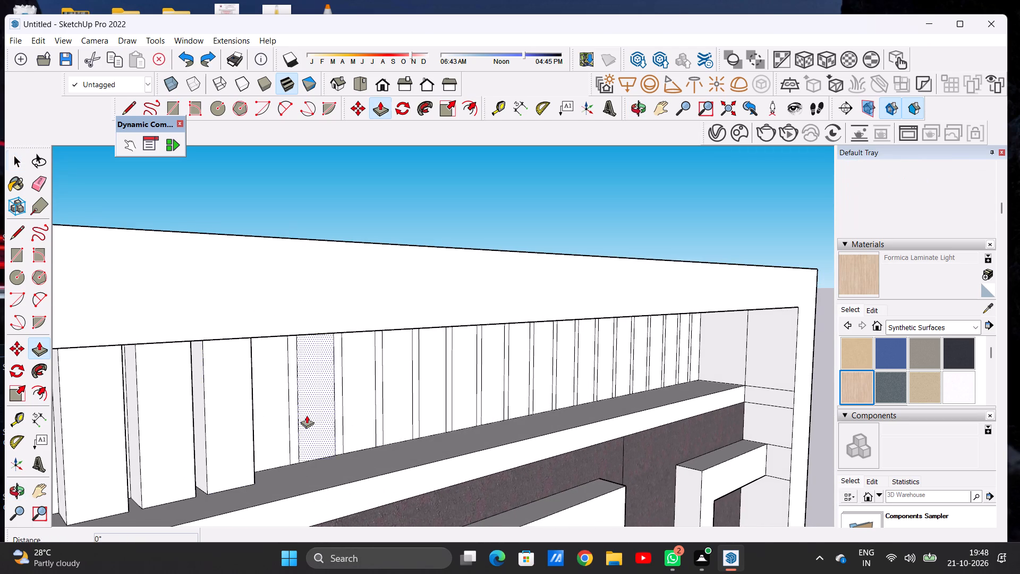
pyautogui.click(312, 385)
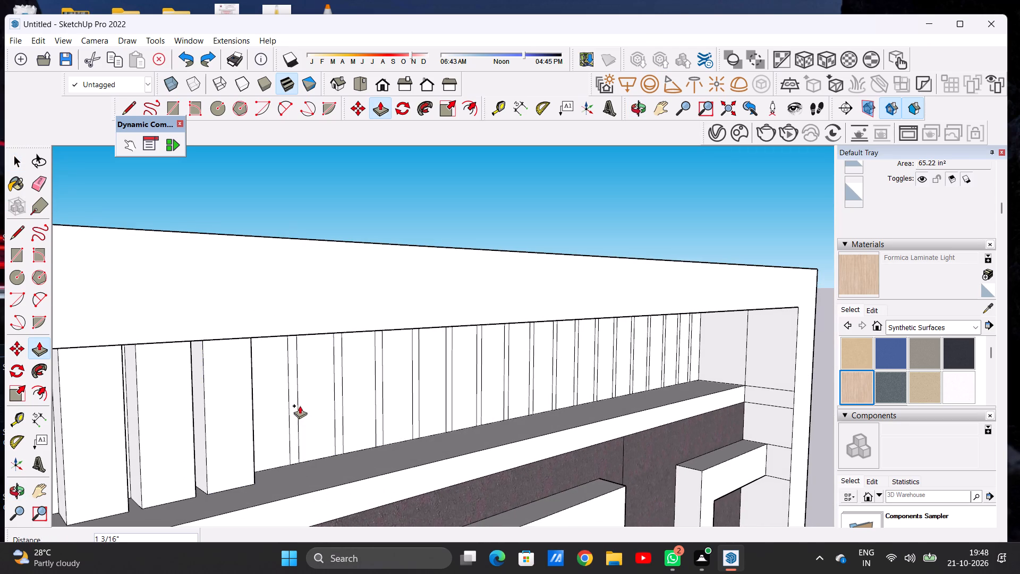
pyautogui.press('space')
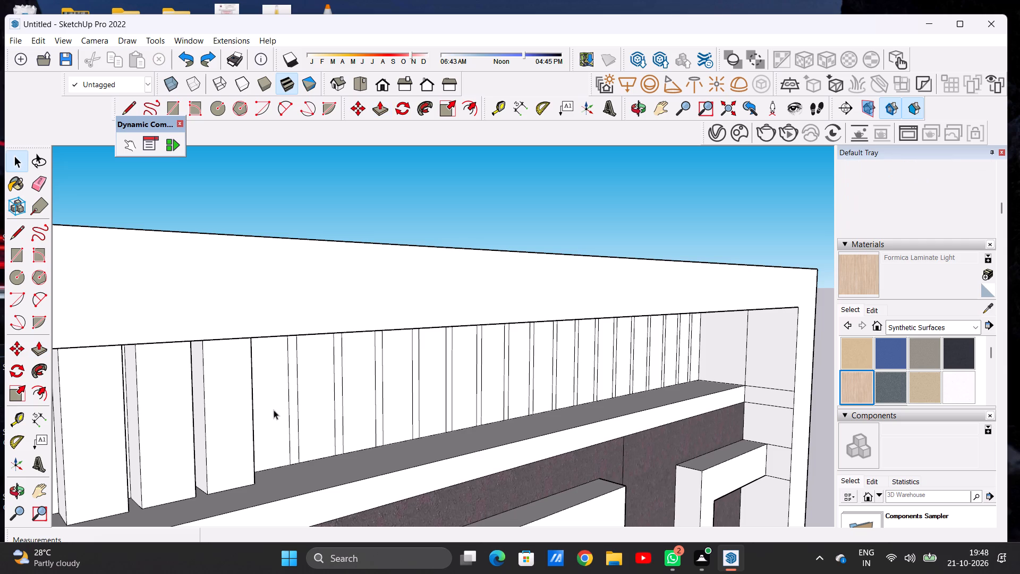
# Pull the sixth and seventh wide strips of the slatted band forward 3 1/2", flush with the fifth slat.
pyautogui.press('p')
pyautogui.click(265, 392)
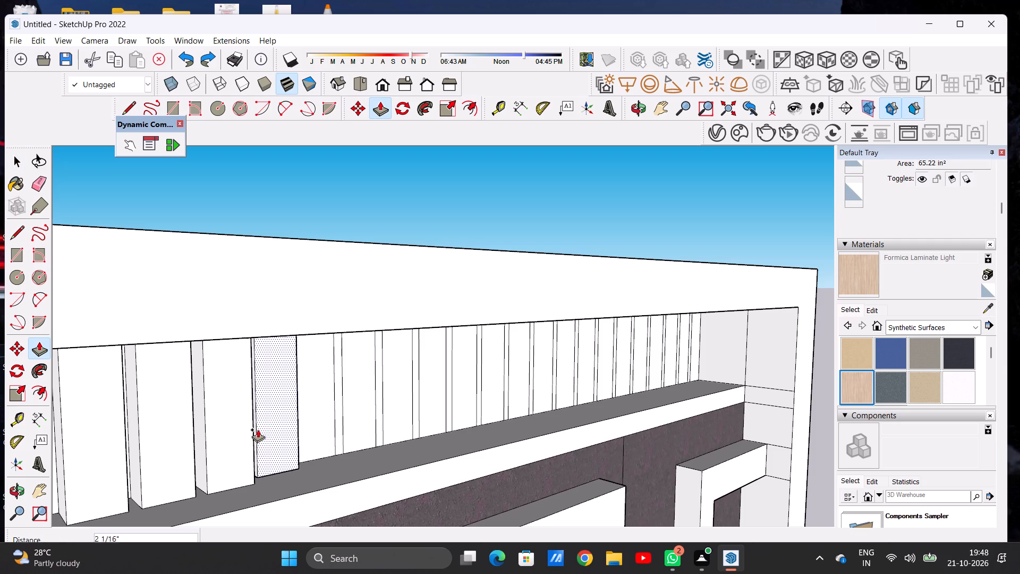
pyautogui.click(255, 482)
pyautogui.scroll(-4, 205, 454)
pyautogui.moveTo(265, 455); pyautogui.dragTo(115, 468, button='middle')
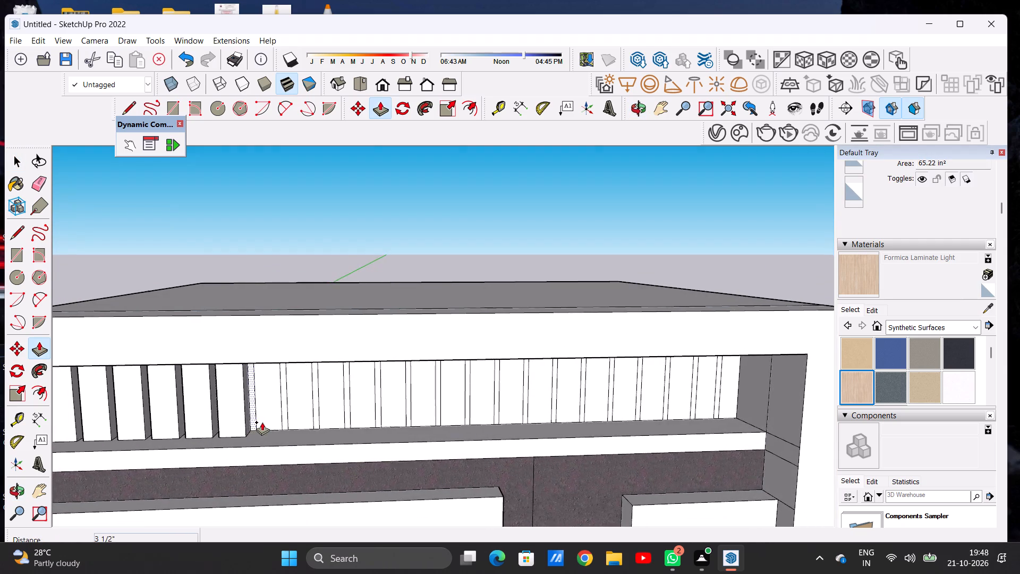
pyautogui.scroll(7, 262, 422)
pyautogui.click(262, 421)
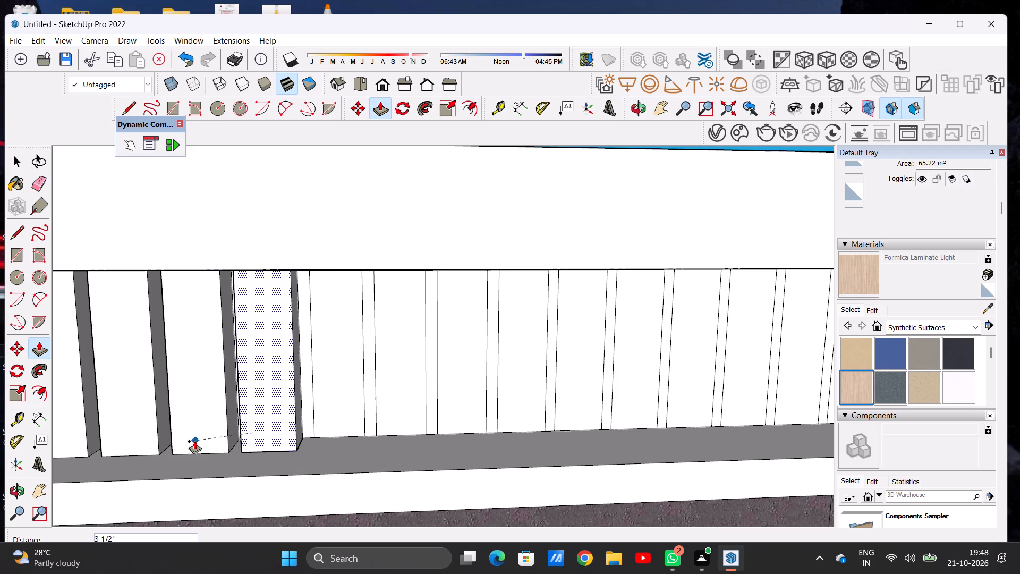
pyautogui.click(158, 454)
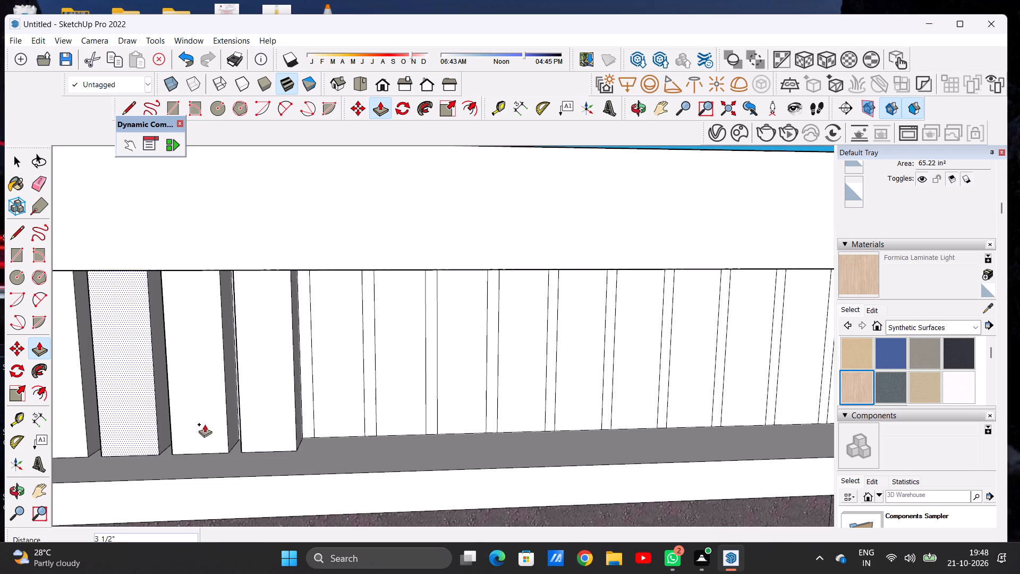
# Pull the eighth and ninth wide strips of the slatted band forward 3 1/2", flush with the seventh slat.
pyautogui.scroll(-5, 213, 423)
pyautogui.scroll(7, 292, 420)
pyautogui.click(298, 419)
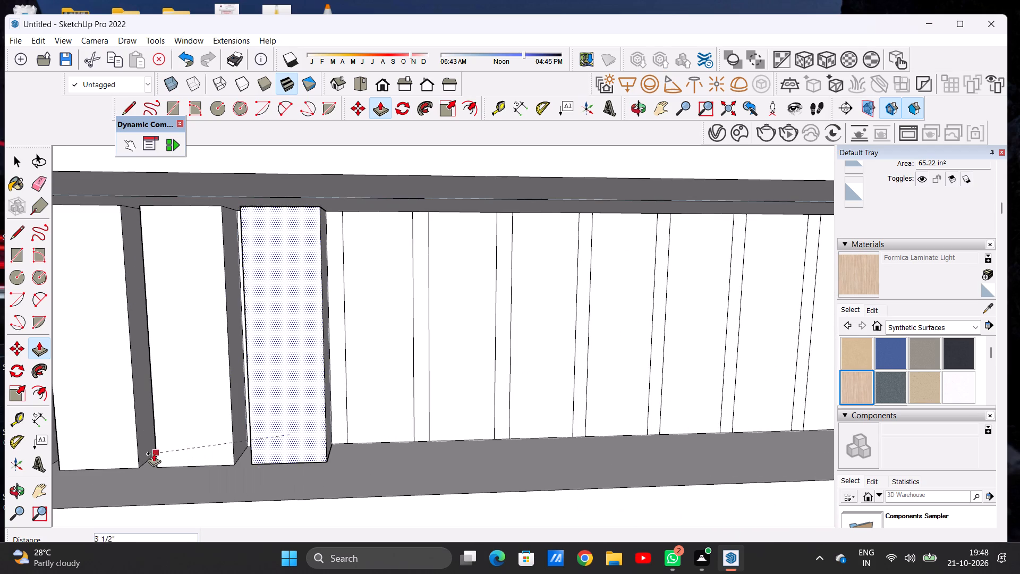
pyautogui.click(145, 466)
pyautogui.scroll(-6, 250, 425)
pyautogui.scroll(4, 320, 420)
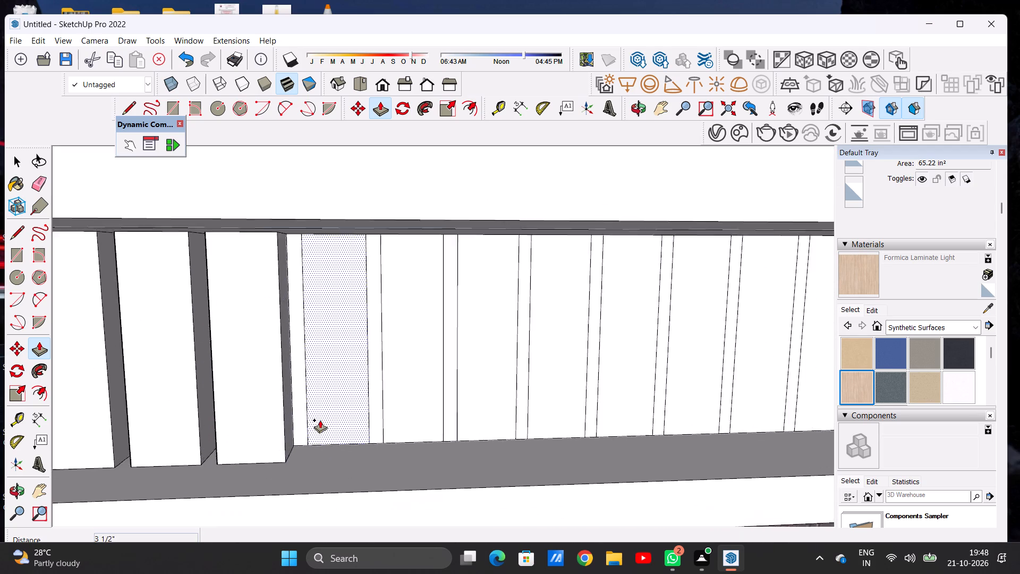
pyautogui.scroll(2, 320, 420)
pyautogui.click(328, 412)
pyautogui.click(170, 472)
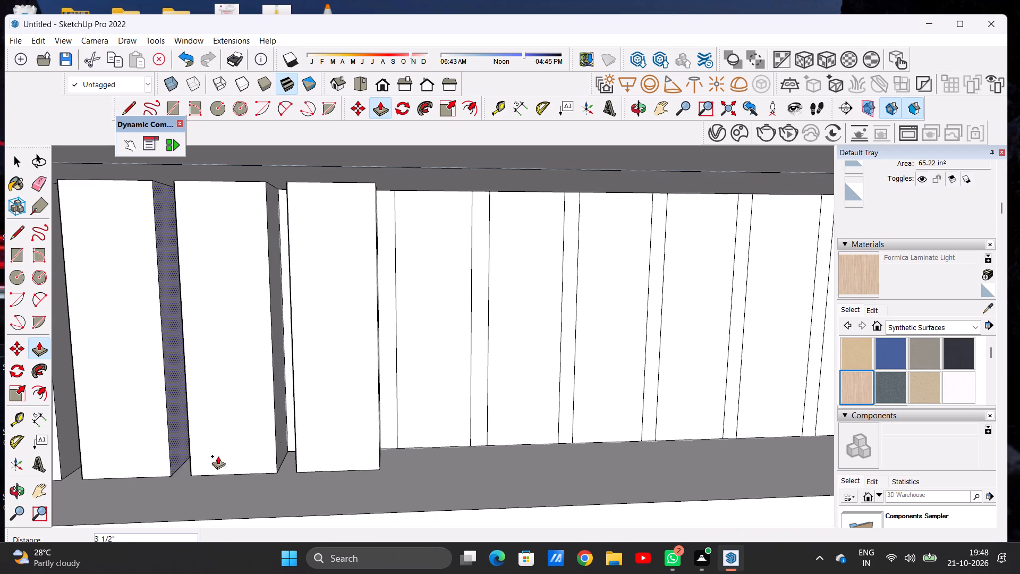
# Pull the tenth and eleventh wide strips of the slatted band forward 3 1/2", flush with the ninth slat.
pyautogui.scroll(-6, 270, 454)
pyautogui.click(357, 418)
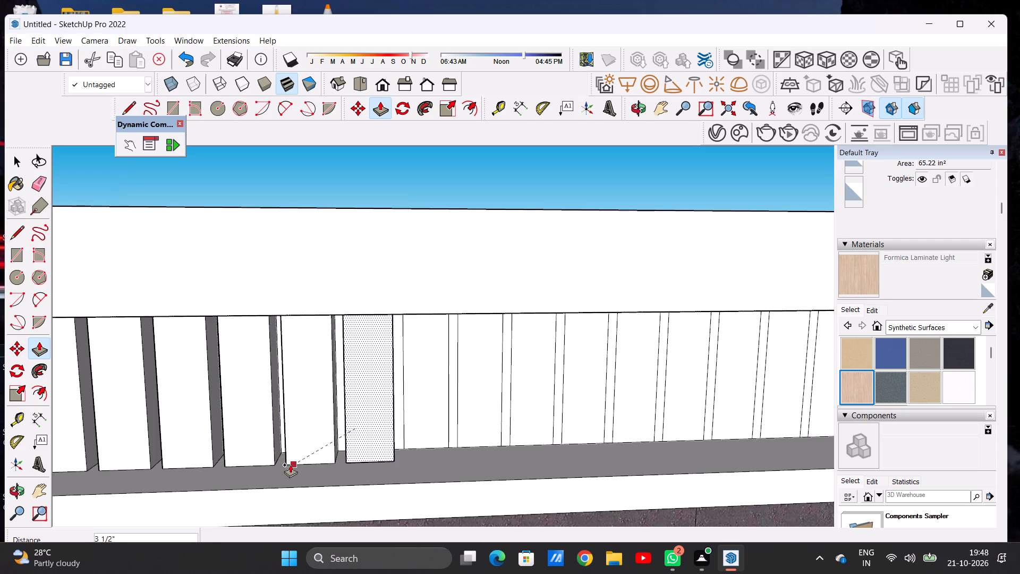
pyautogui.click(280, 466)
pyautogui.scroll(-8, 279, 418)
pyautogui.scroll(8, 361, 420)
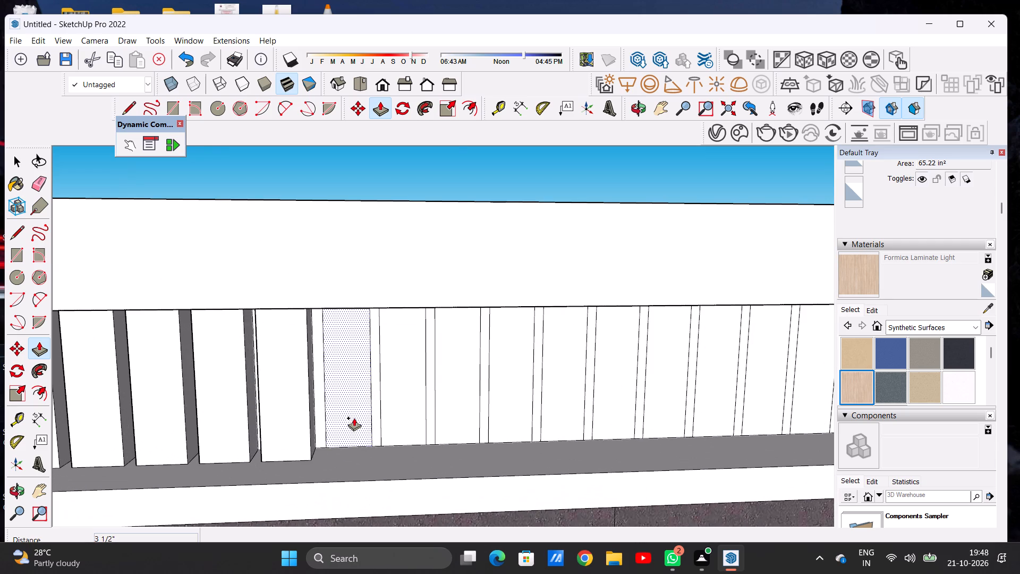
pyautogui.click(354, 418)
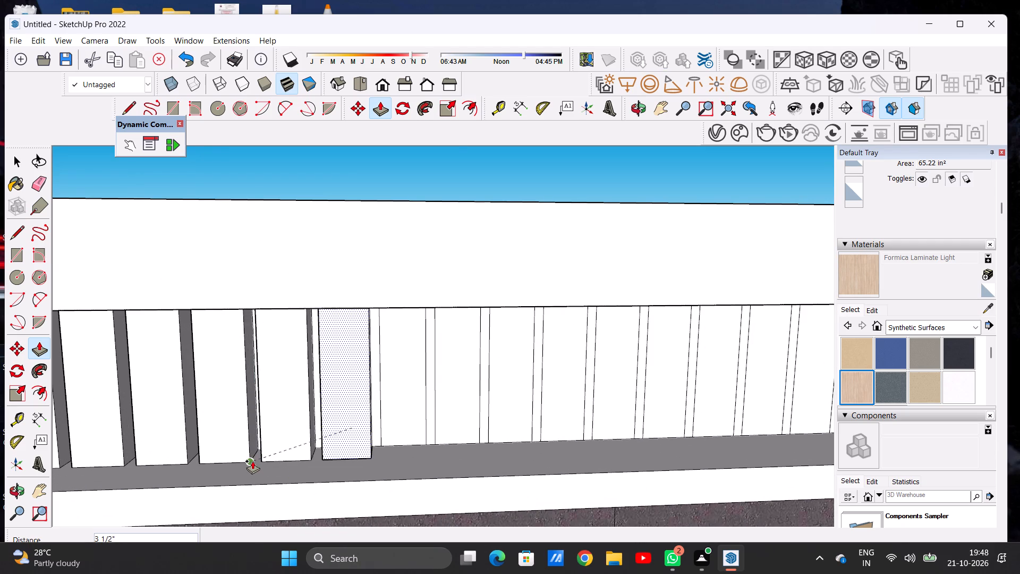
pyautogui.click(251, 460)
# Pull the twelfth and thirteenth wide strips of the slatted band forward 3 1/2", flush with the eleventh slat.
pyautogui.scroll(-5, 329, 440)
pyautogui.scroll(5, 375, 430)
pyautogui.click(374, 430)
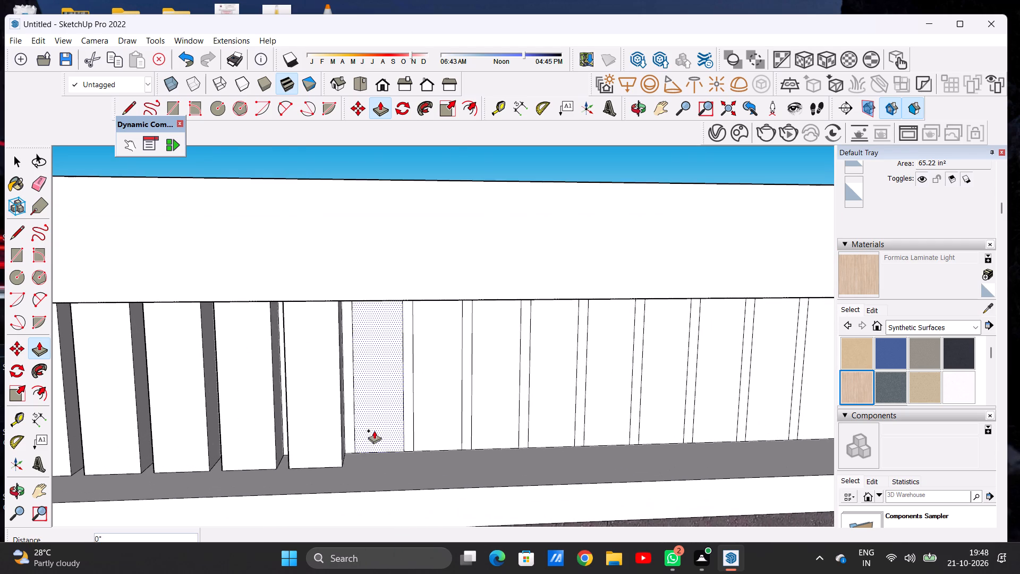
pyautogui.click(277, 471)
pyautogui.scroll(-4, 329, 434)
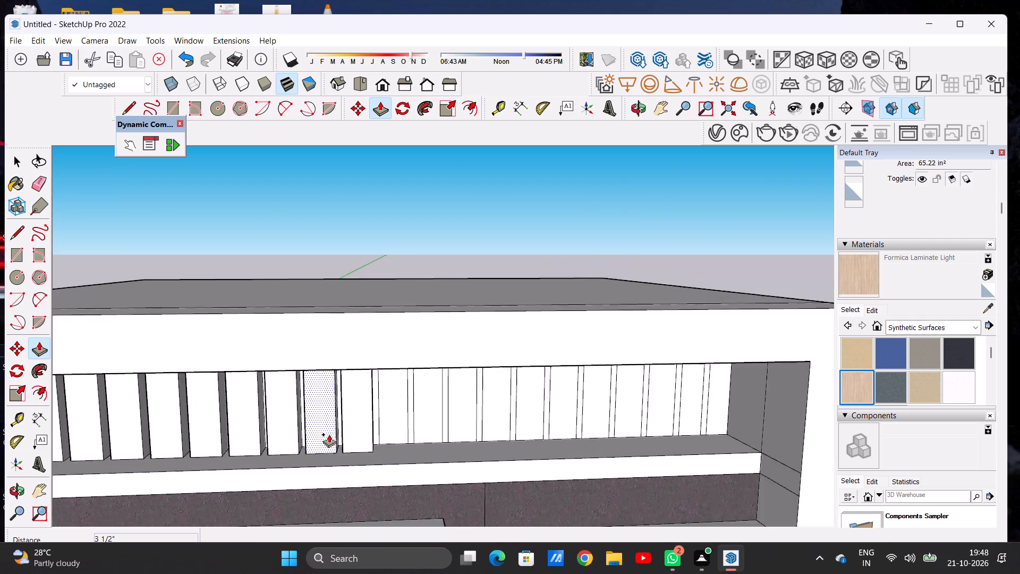
pyautogui.scroll(-3, 329, 434)
pyautogui.scroll(6, 404, 429)
pyautogui.click(370, 430)
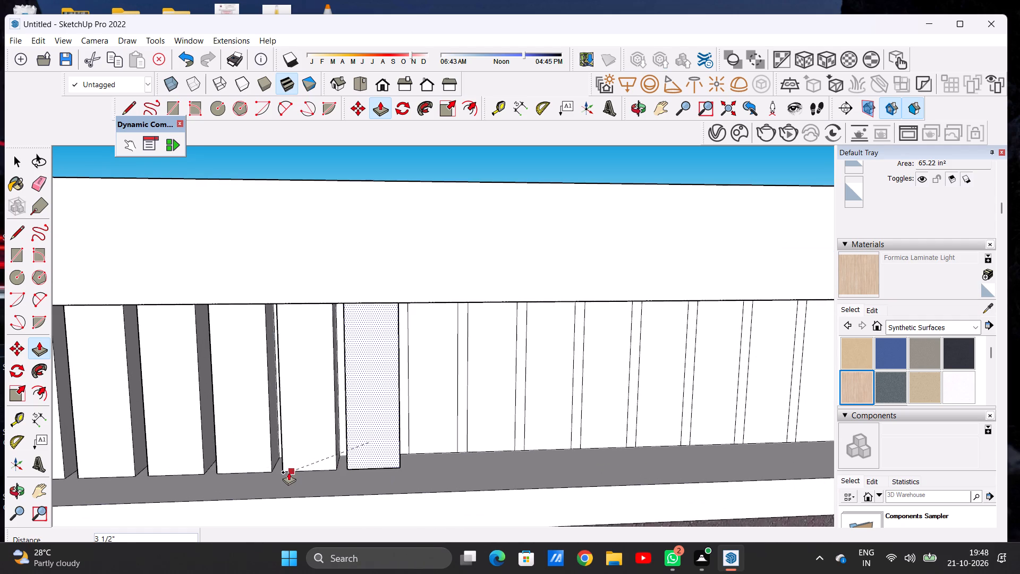
pyautogui.click(275, 470)
# Pull the fourteenth and fifteenth wide strips of the slatted band forward 3 1/2", flush with the thirteenth slat.
pyautogui.scroll(-7, 341, 450)
pyautogui.scroll(8, 414, 438)
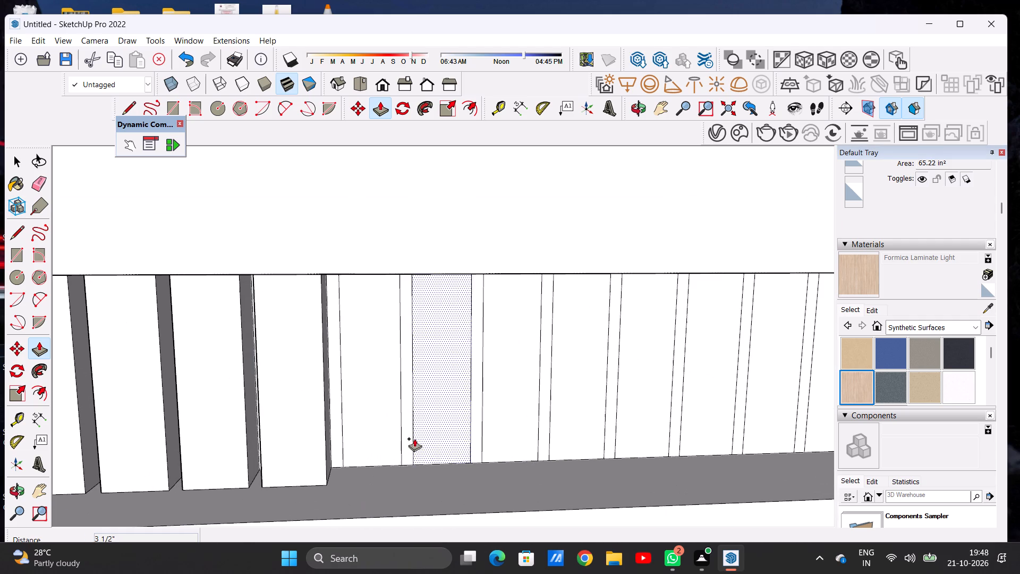
pyautogui.click(362, 442)
pyautogui.scroll(-6, 432, 426)
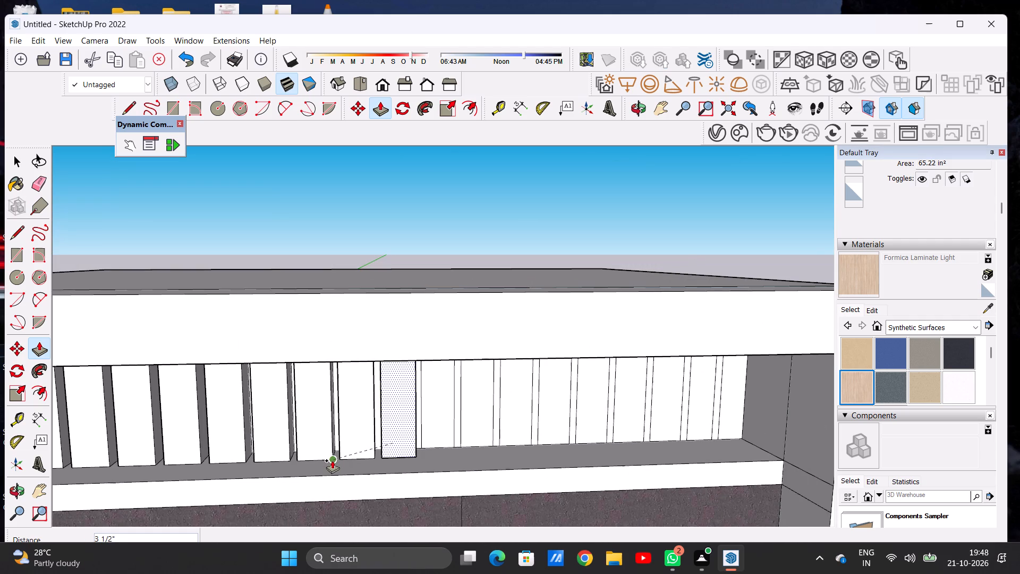
pyautogui.click(343, 461)
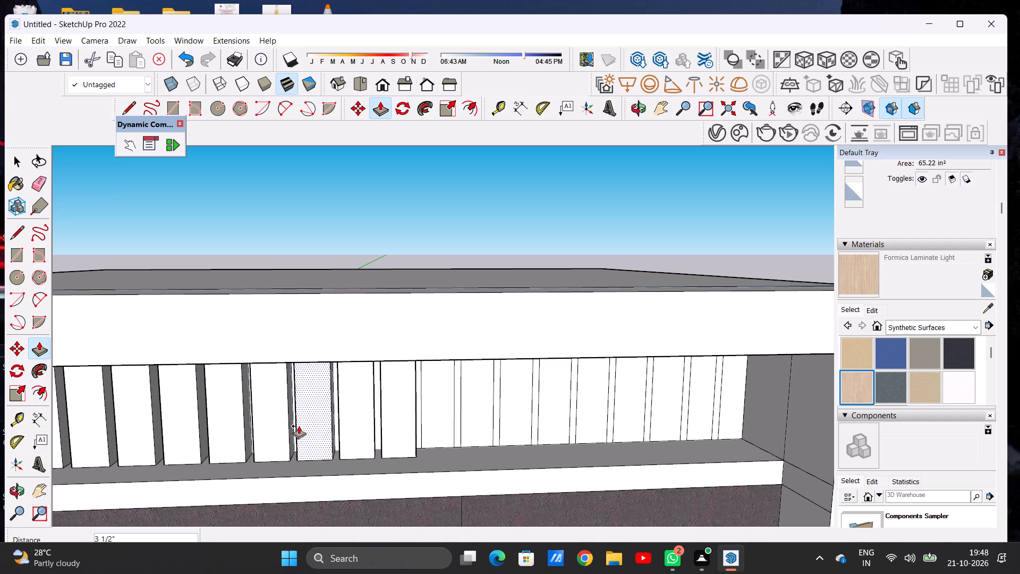
pyautogui.scroll(-5, 297, 416)
pyautogui.scroll(6, 359, 413)
pyautogui.click(418, 428)
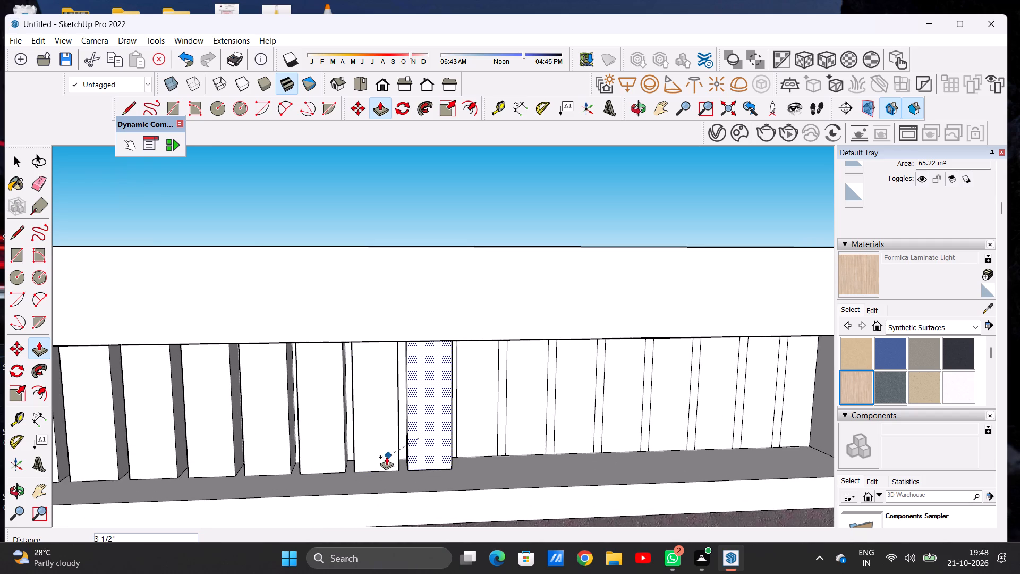
pyautogui.click(348, 471)
# Pull the sixteenth and seventeenth wide strips of the slatted band forward, flush with the fifteenth slat.
pyautogui.scroll(-6, 355, 448)
pyautogui.scroll(4, 416, 443)
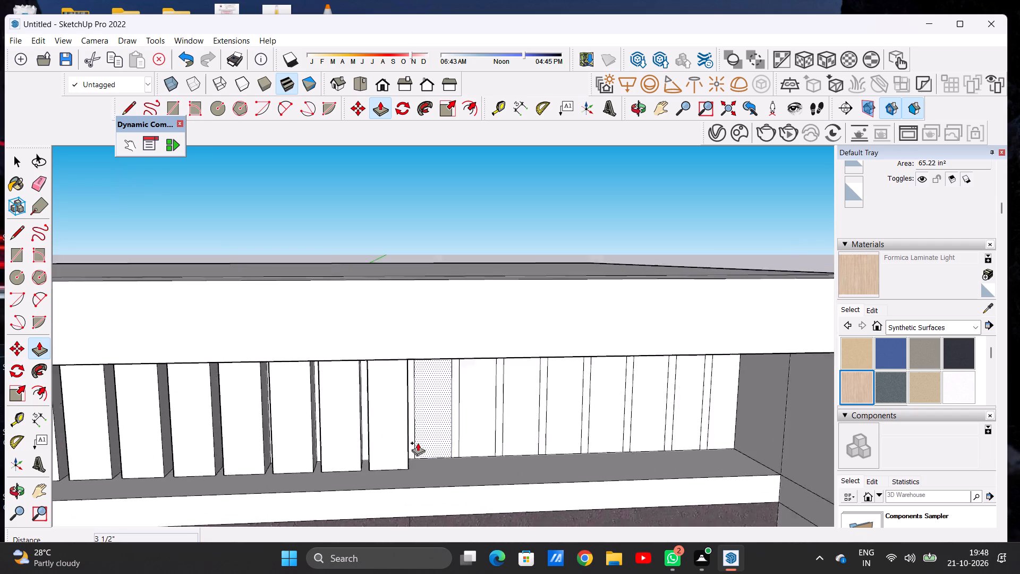
pyautogui.scroll(6, 418, 443)
pyautogui.click(436, 433)
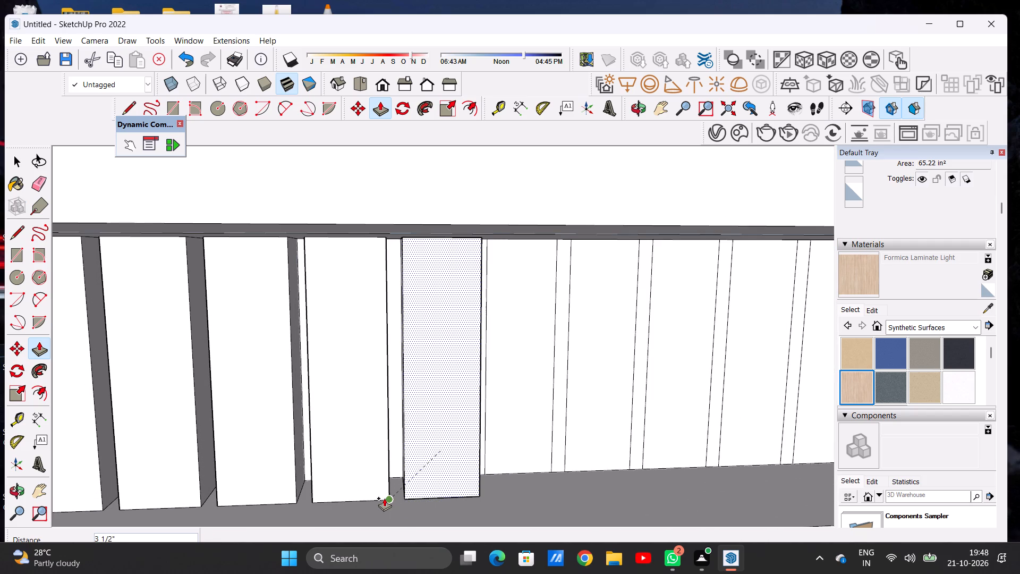
pyautogui.click(384, 498)
pyautogui.scroll(-7, 385, 455)
pyautogui.scroll(7, 462, 450)
pyautogui.click(449, 448)
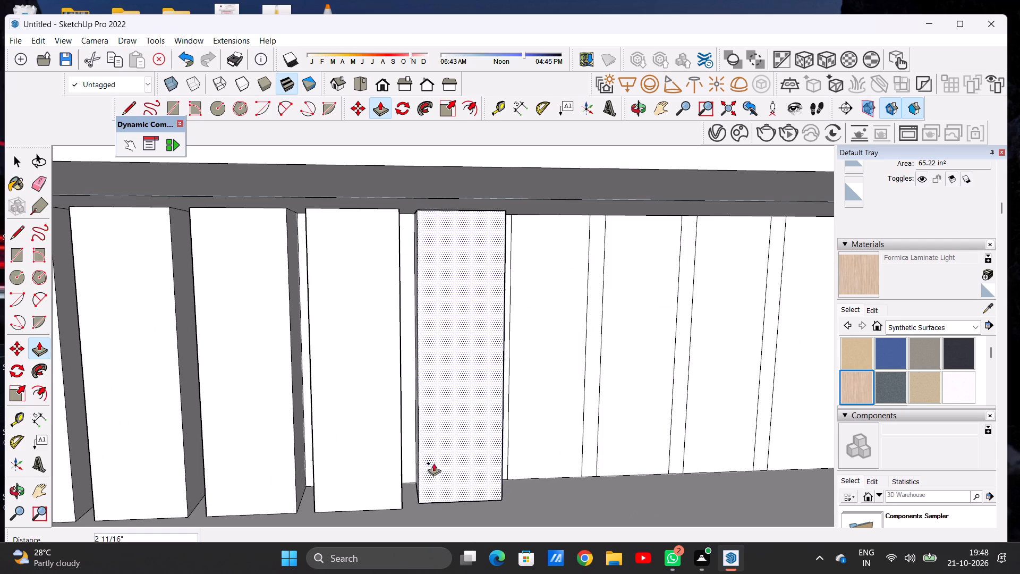
pyautogui.scroll(-10, 461, 421)
pyautogui.scroll(8, 432, 459)
pyautogui.click(432, 459)
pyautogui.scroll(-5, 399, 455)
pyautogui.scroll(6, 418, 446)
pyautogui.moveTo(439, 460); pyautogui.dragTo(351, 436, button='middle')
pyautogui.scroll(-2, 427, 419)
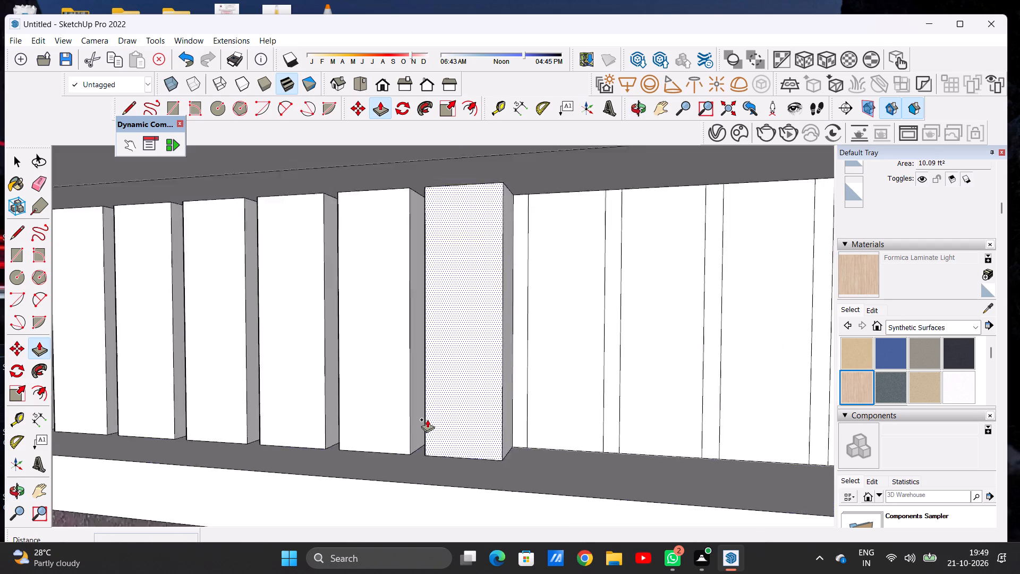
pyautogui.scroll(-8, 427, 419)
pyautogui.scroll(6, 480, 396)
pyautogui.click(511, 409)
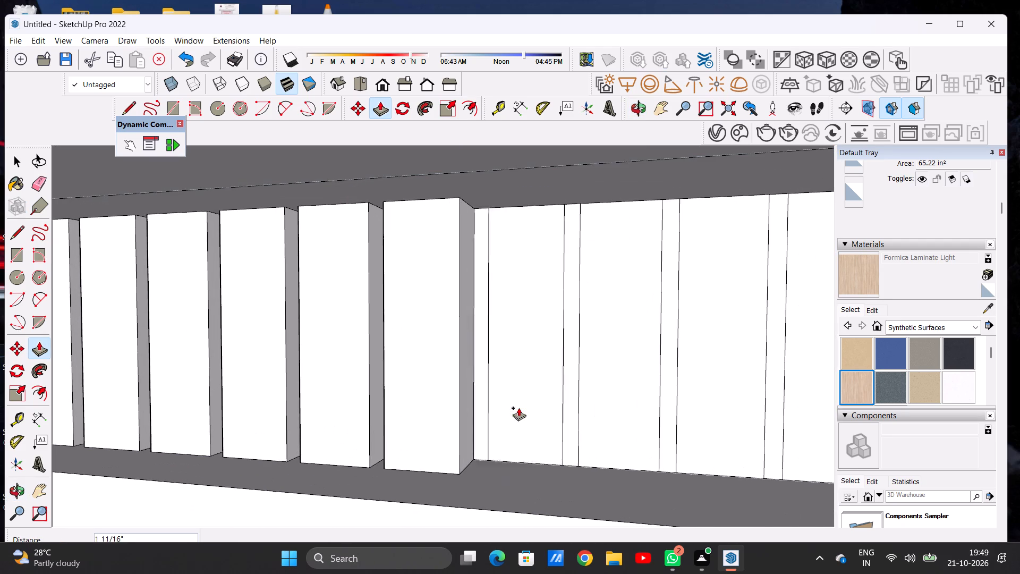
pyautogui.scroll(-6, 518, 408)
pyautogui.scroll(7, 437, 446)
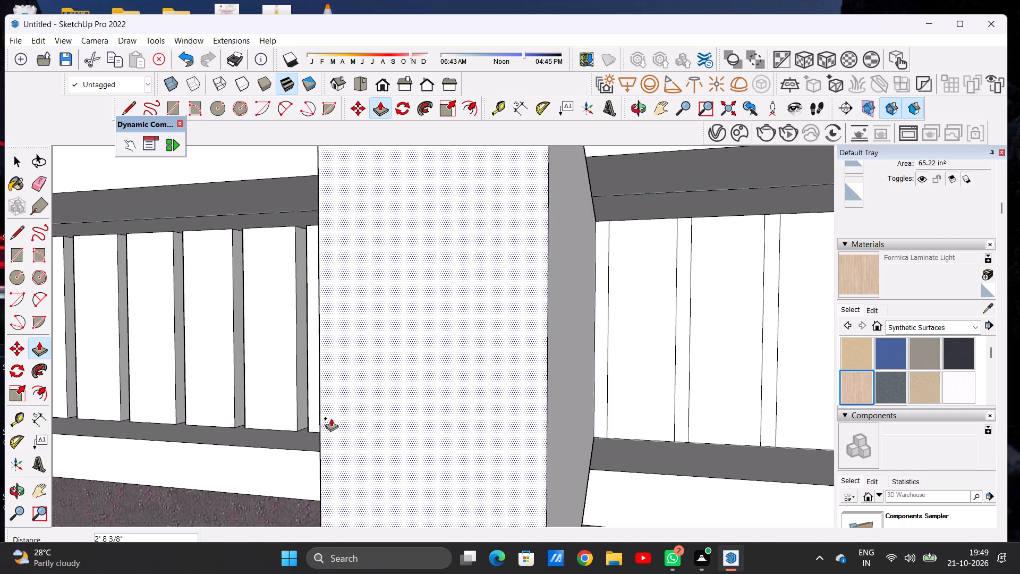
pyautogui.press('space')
# Pull the eighteenth and nineteenth wide strips of the slatted band forward 3 1/2", flush with the seventeenth slat.
pyautogui.scroll(-6, 489, 401)
pyautogui.moveTo(479, 398); pyautogui.dragTo(616, 409, button='middle')
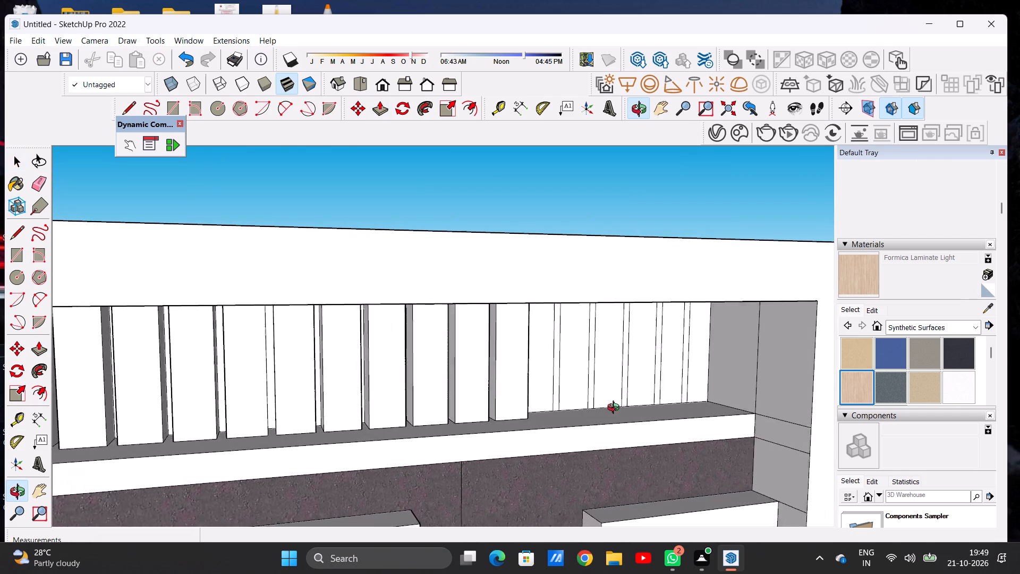
pyautogui.moveTo(616, 409); pyautogui.dragTo(662, 409, button='middle')
pyautogui.scroll(8, 542, 411)
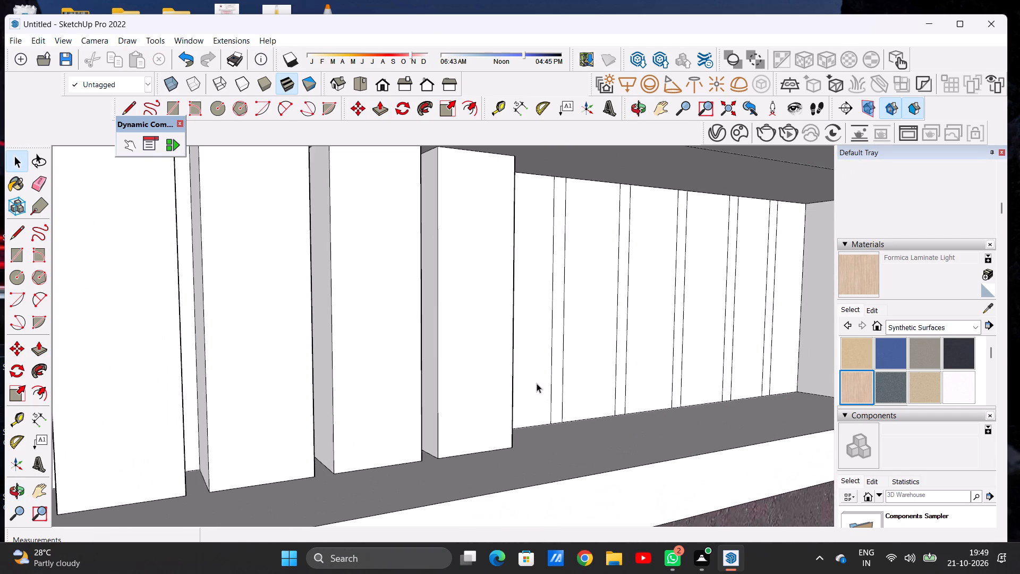
pyautogui.press('p')
pyautogui.click(523, 373)
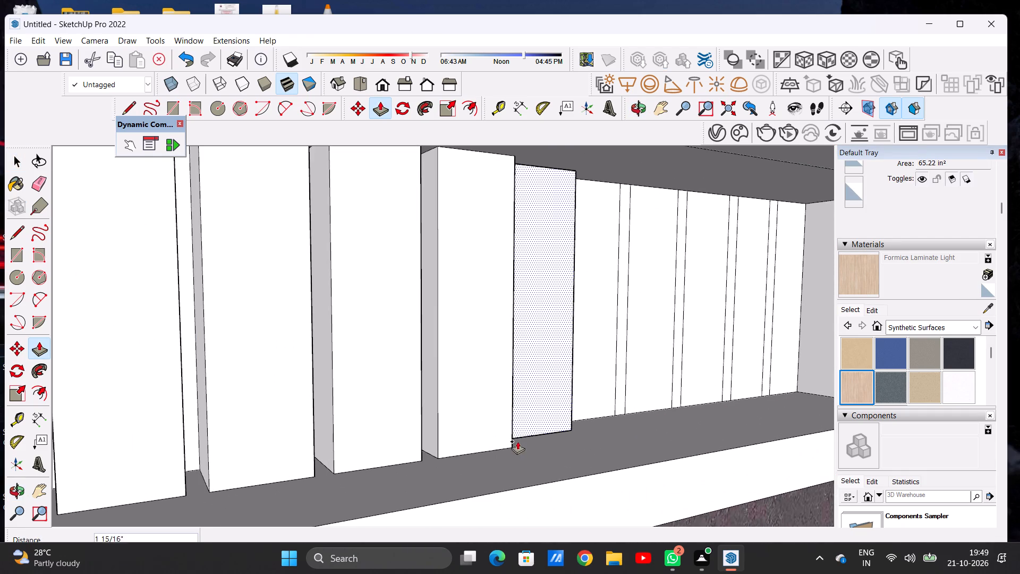
pyautogui.click(511, 449)
pyautogui.scroll(-8, 460, 415)
pyautogui.scroll(7, 539, 385)
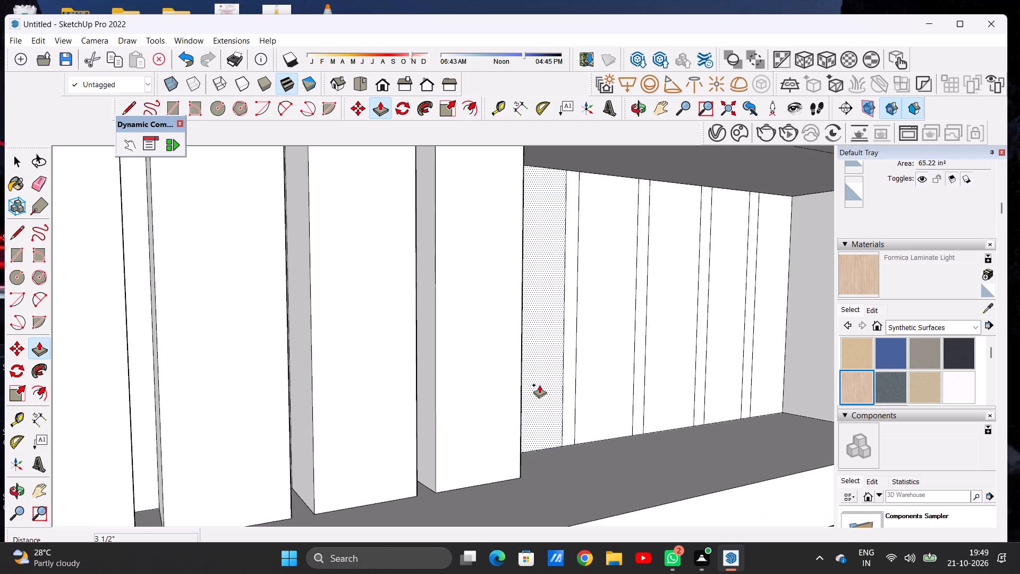
pyautogui.click(539, 385)
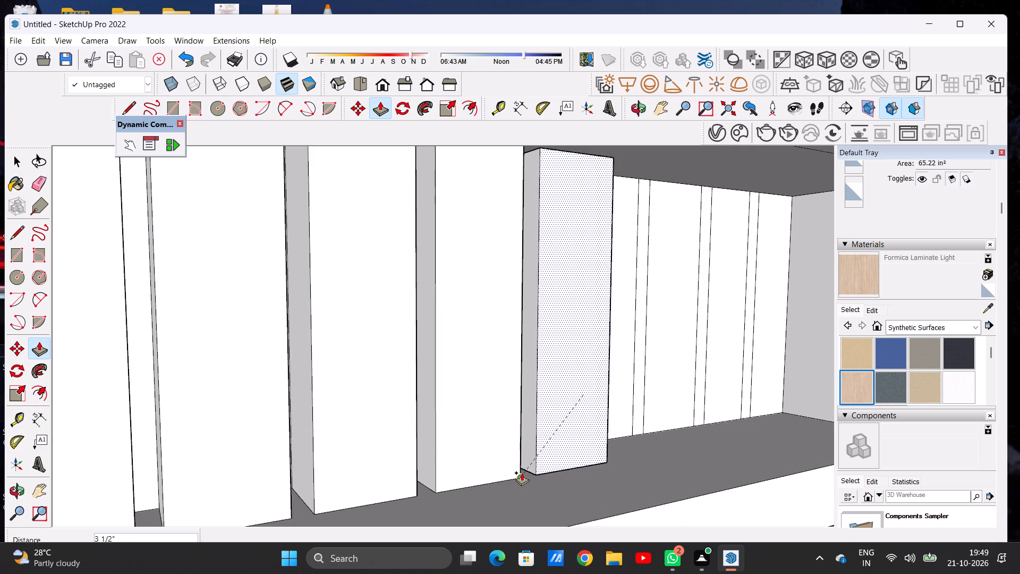
pyautogui.click(522, 472)
# Pull the twentieth and twenty-first wide strips of the slatted band forward 3 1/2", flush with the nineteenth slat.
pyautogui.scroll(-12, 451, 449)
pyautogui.scroll(6, 440, 381)
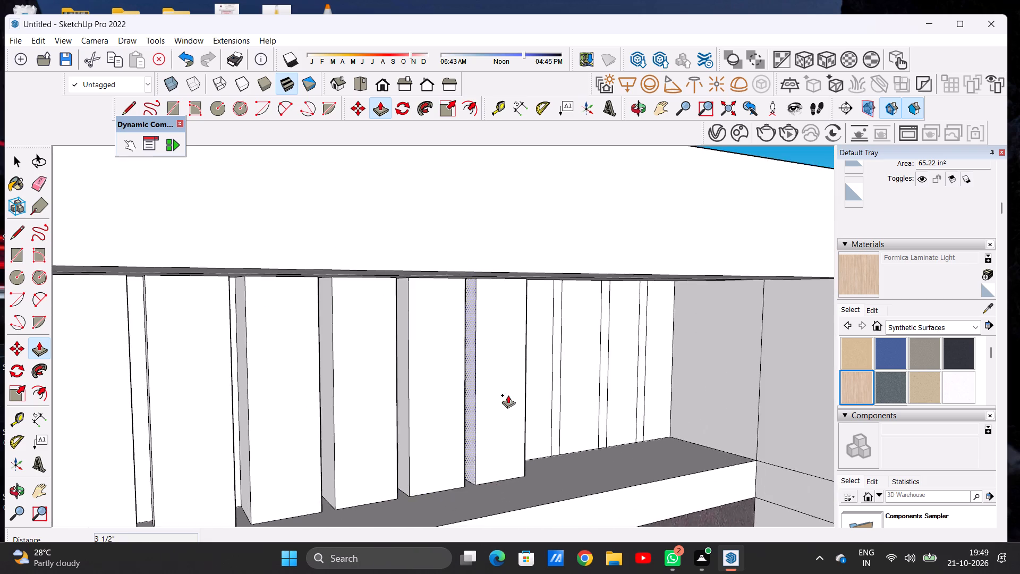
pyautogui.scroll(7, 513, 396)
pyautogui.click(561, 427)
pyautogui.scroll(-10, 518, 380)
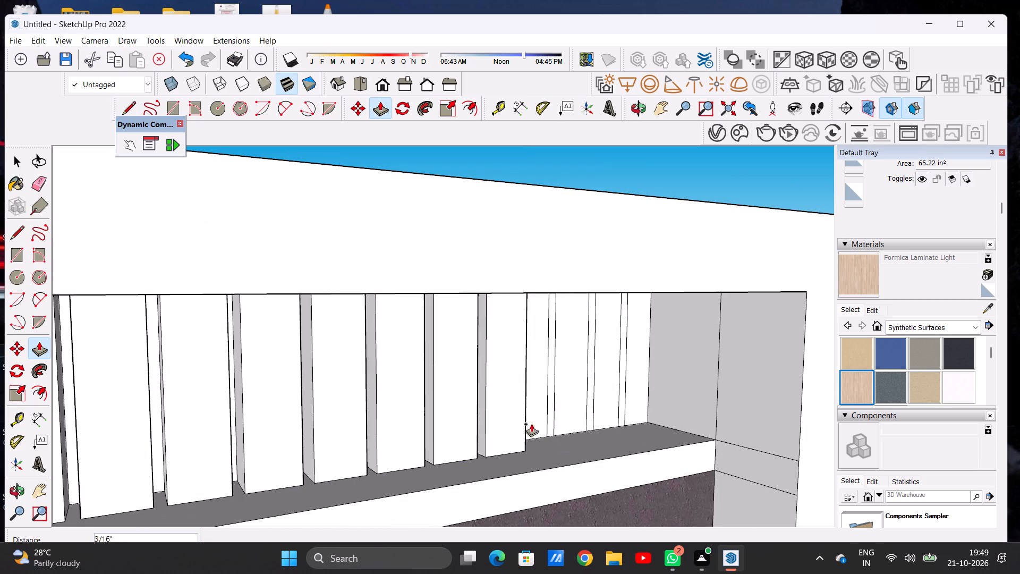
pyautogui.click(525, 452)
pyautogui.scroll(-6, 429, 419)
pyautogui.scroll(5, 494, 410)
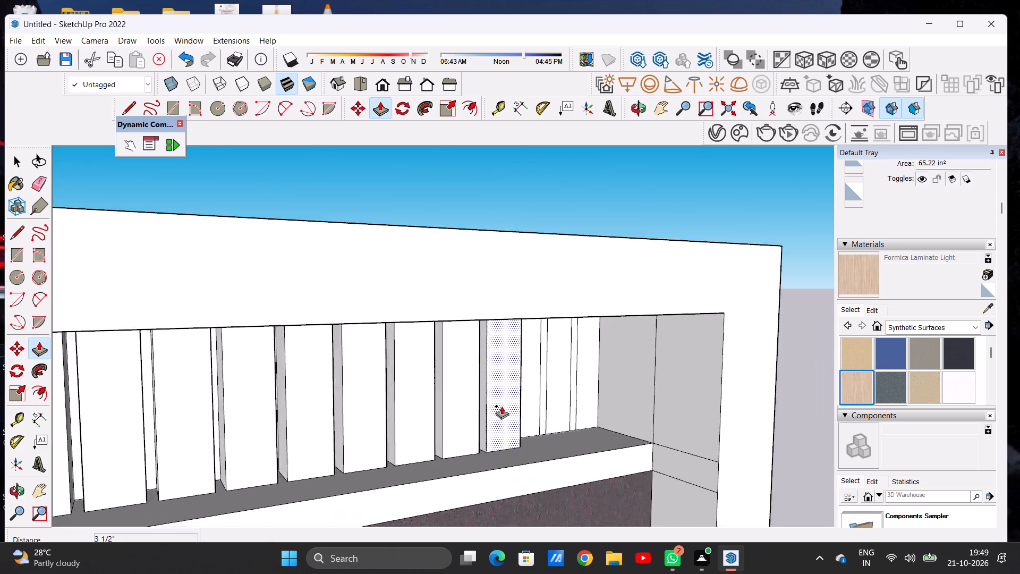
pyautogui.scroll(3, 545, 408)
pyautogui.click(531, 419)
pyautogui.scroll(-6, 552, 422)
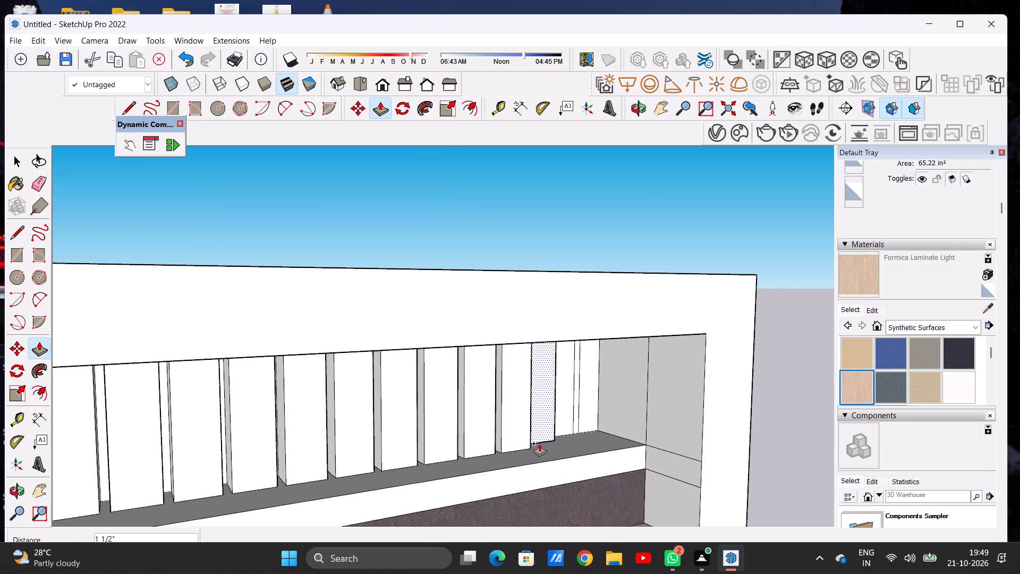
pyautogui.click(532, 452)
# Pull the twenty-second wide strip of the slatted band forward 3 1/2", flush with the twenty-first slat.
pyautogui.scroll(-7, 424, 441)
pyautogui.scroll(6, 489, 419)
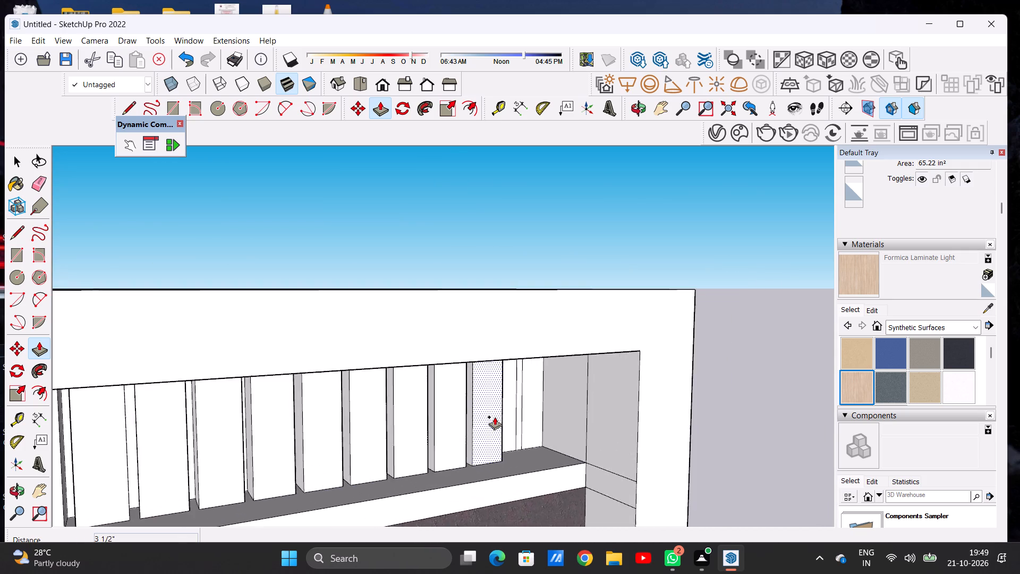
pyautogui.scroll(6, 504, 416)
pyautogui.click(510, 425)
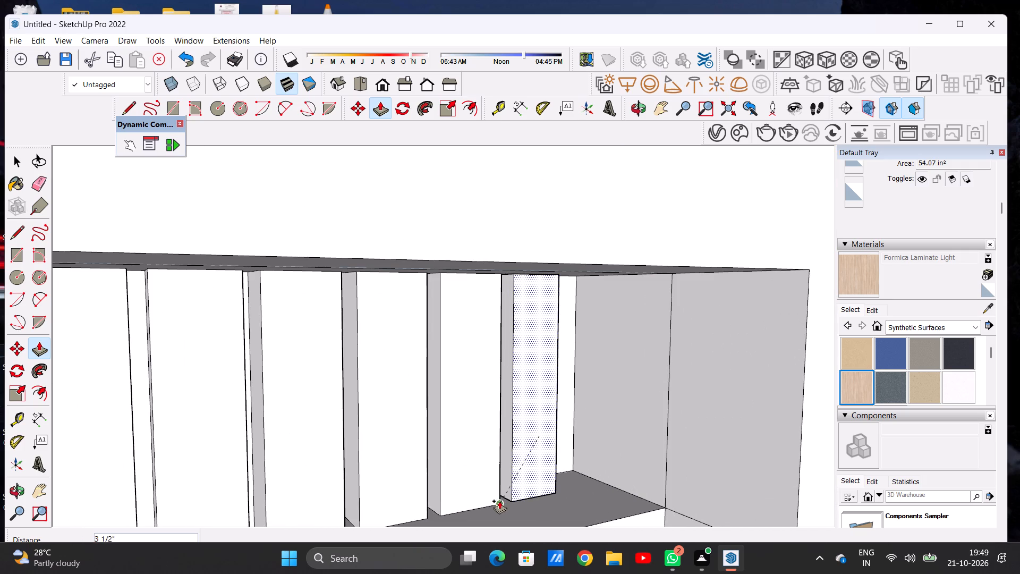
pyautogui.click(494, 504)
pyautogui.scroll(-5, 411, 445)
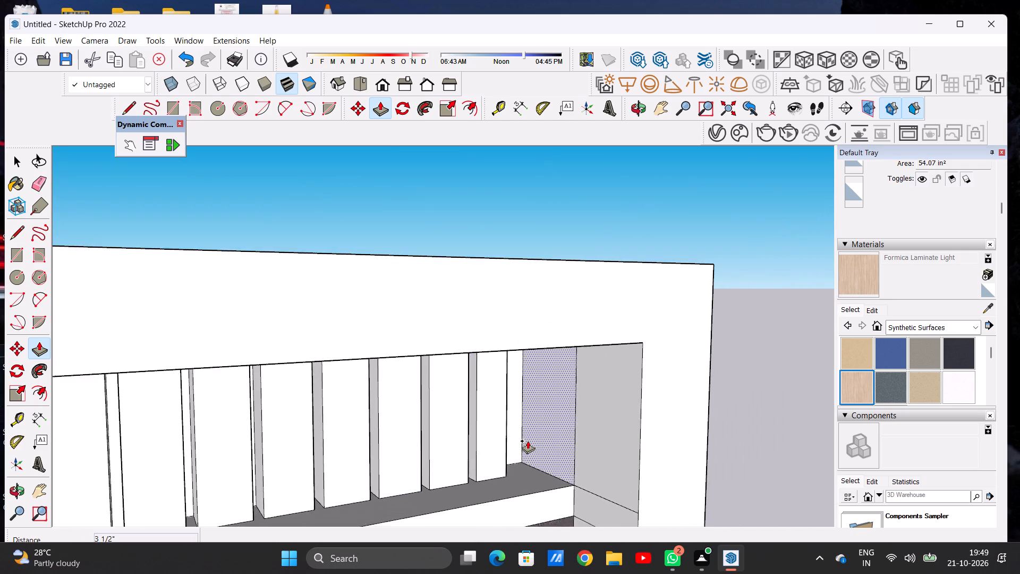
# Pull the last wide strip of the slatted band forward, flush with the twenty-second slat.
pyautogui.scroll(5, 528, 441)
pyautogui.click(510, 445)
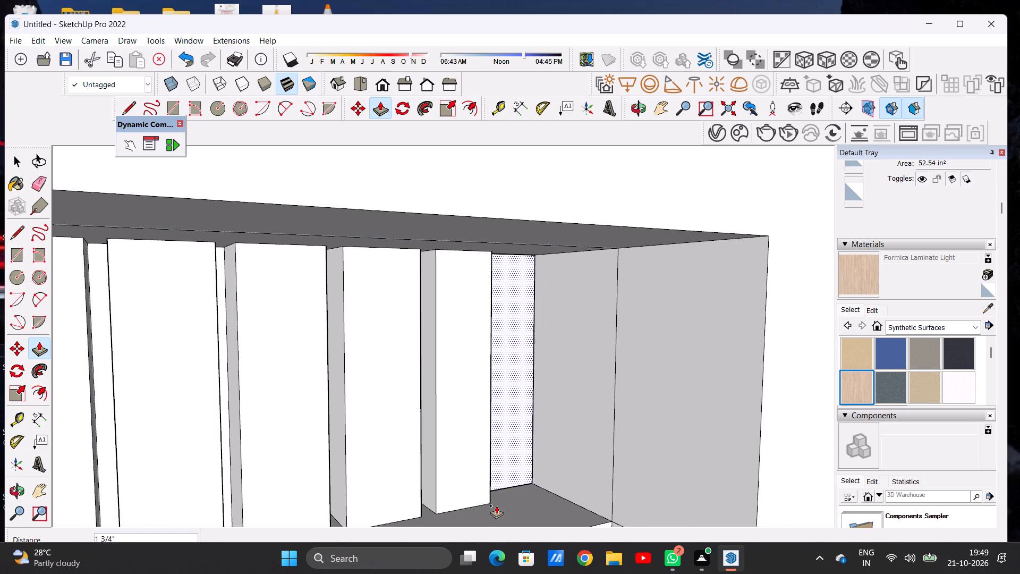
pyautogui.click(489, 502)
pyautogui.press('space')
# Apply the Formica Laminate Light material to the outer side and front faces of the slatted band's first slat.
pyautogui.scroll(-3, 459, 425)
pyautogui.scroll(1, 453, 417)
pyautogui.scroll(-20, 450, 411)
pyautogui.moveTo(449, 372); pyautogui.dragTo(321, 350, button='middle')
pyautogui.scroll(-10, 492, 353)
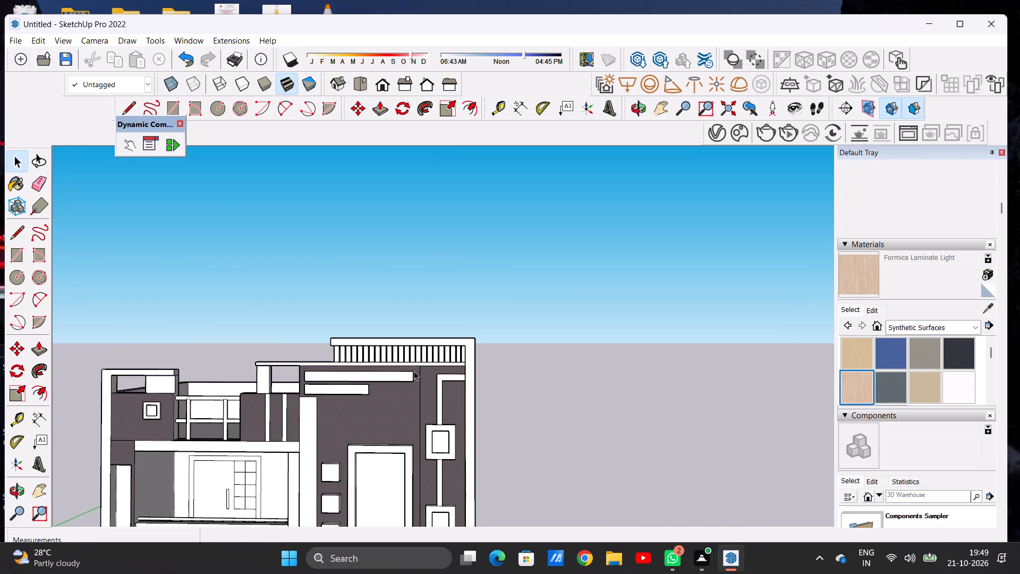
pyautogui.scroll(4, 392, 359)
pyautogui.scroll(-2, 392, 359)
pyautogui.scroll(14, 392, 359)
pyautogui.moveTo(357, 342); pyautogui.dragTo(373, 353, button='middle')
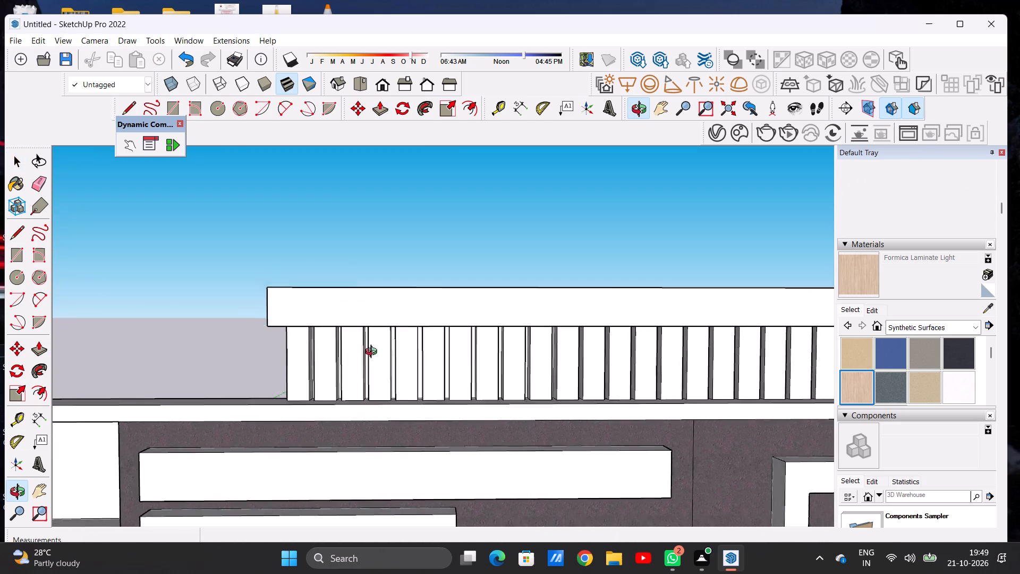
pyautogui.moveTo(373, 353); pyautogui.dragTo(431, 364, button='middle')
pyautogui.scroll(4, 432, 362)
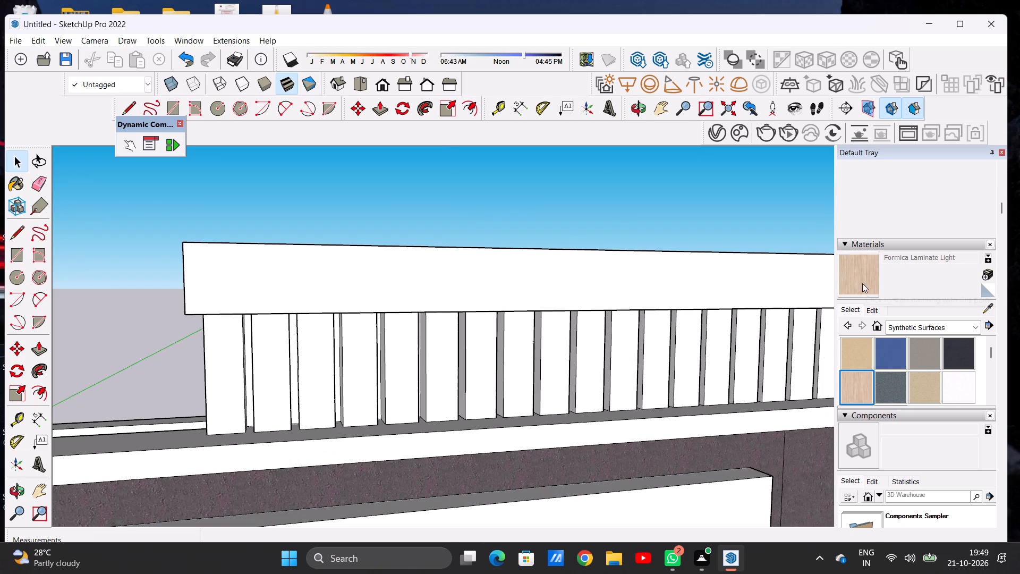
pyautogui.click(862, 283)
pyautogui.scroll(-6, 650, 334)
pyautogui.scroll(7, 474, 375)
pyautogui.moveTo(367, 373); pyautogui.dragTo(432, 405, button='middle')
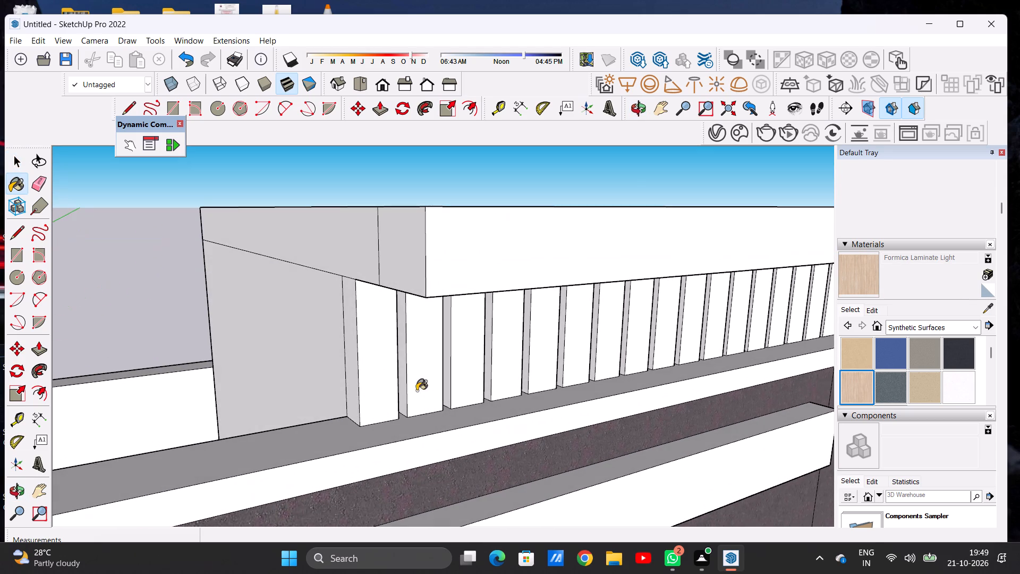
pyautogui.scroll(5, 344, 364)
pyautogui.click(360, 343)
pyautogui.click(388, 340)
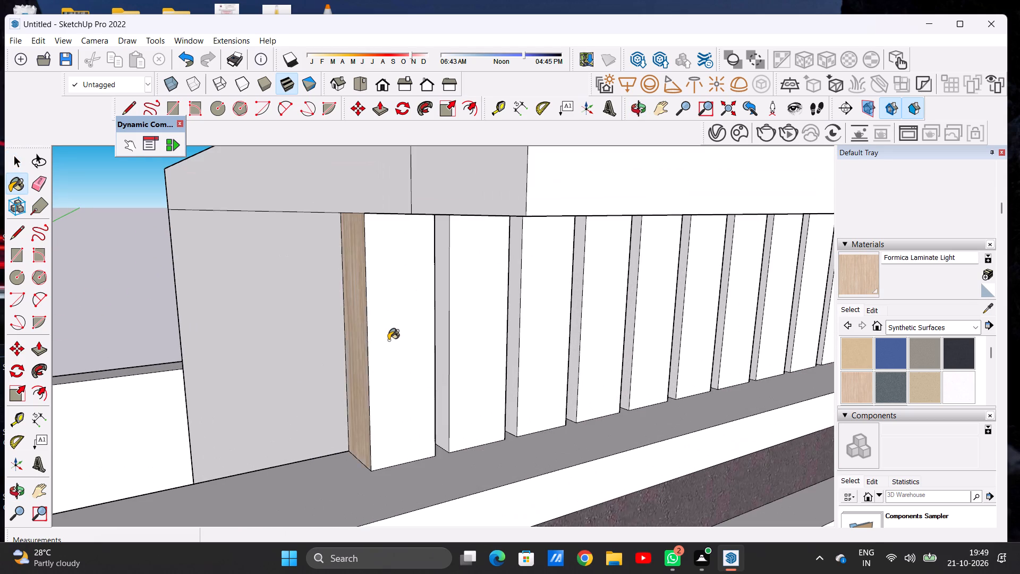
# Apply Formica Laminate Light to the second slat's front and to the first slat's side facing it.
pyautogui.scroll(-8, 251, 387)
pyautogui.moveTo(389, 385); pyautogui.dragTo(260, 352, button='middle')
pyautogui.scroll(4, 275, 343)
pyautogui.scroll(-1, 275, 343)
pyautogui.scroll(1, 275, 343)
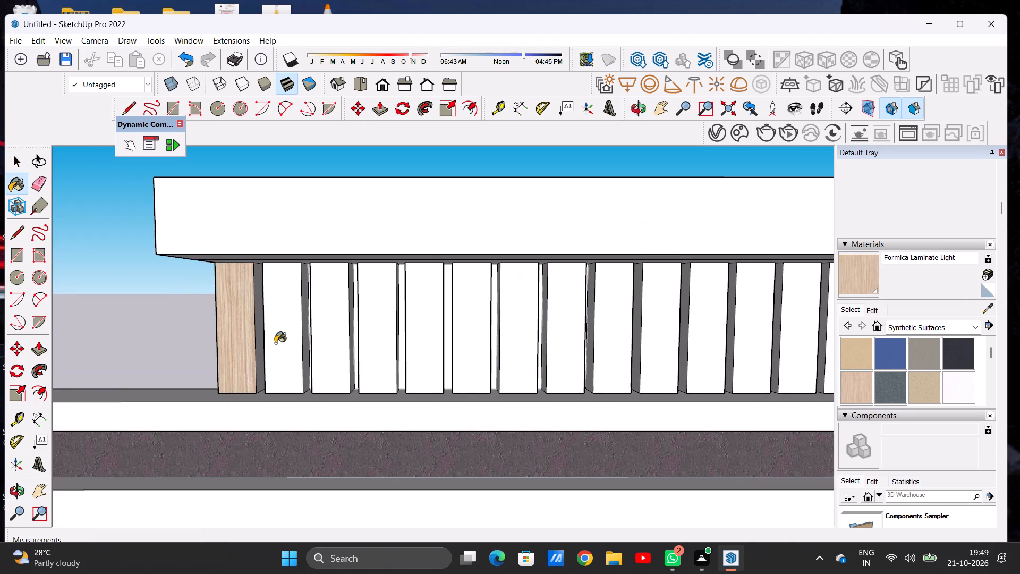
pyautogui.click(275, 343)
pyautogui.scroll(14, 255, 327)
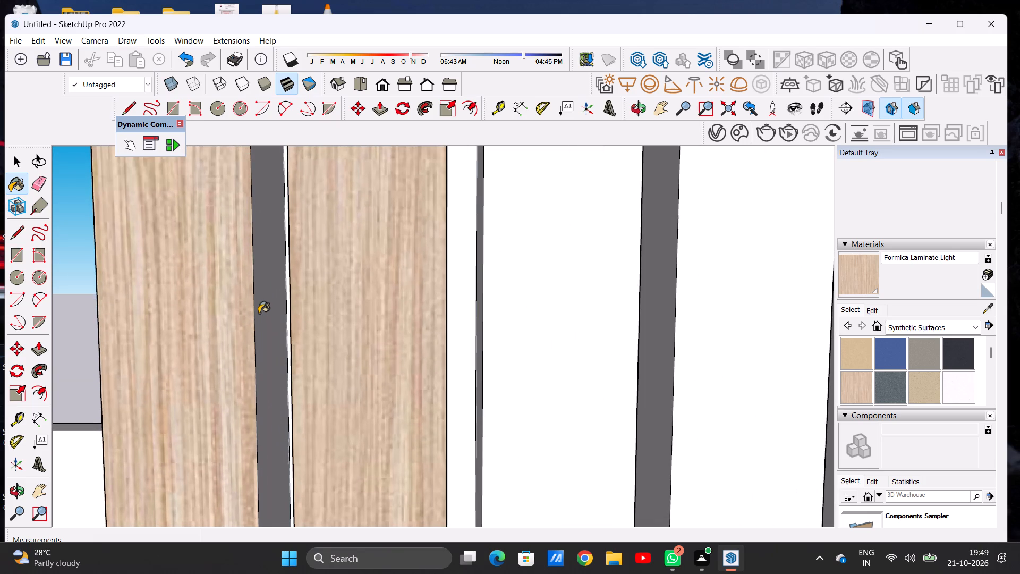
pyautogui.click(260, 311)
# Apply Formica Laminate Light to both side faces of the second slat.
pyautogui.scroll(-4, 272, 320)
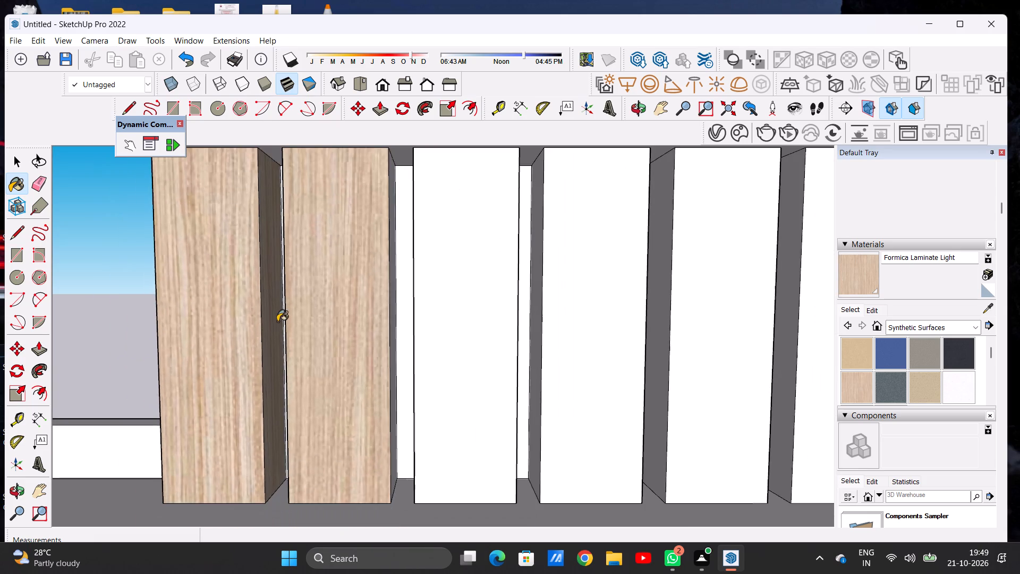
pyautogui.scroll(-6, 315, 288)
pyautogui.moveTo(288, 302); pyautogui.dragTo(405, 325, button='middle')
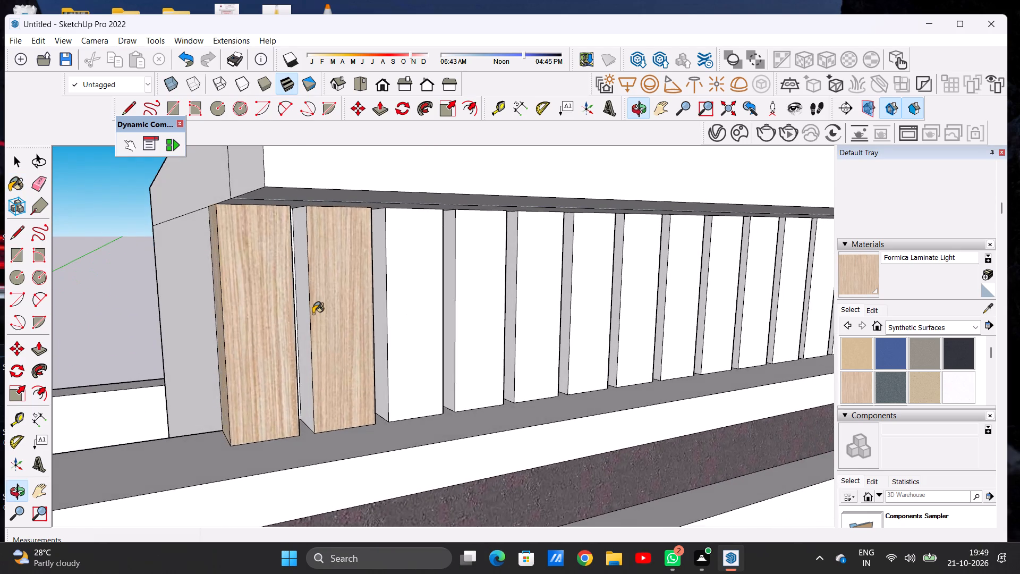
pyautogui.scroll(7, 313, 314)
pyautogui.click(299, 303)
pyautogui.scroll(-2, 258, 307)
pyautogui.scroll(1, 258, 307)
pyautogui.scroll(-7, 258, 307)
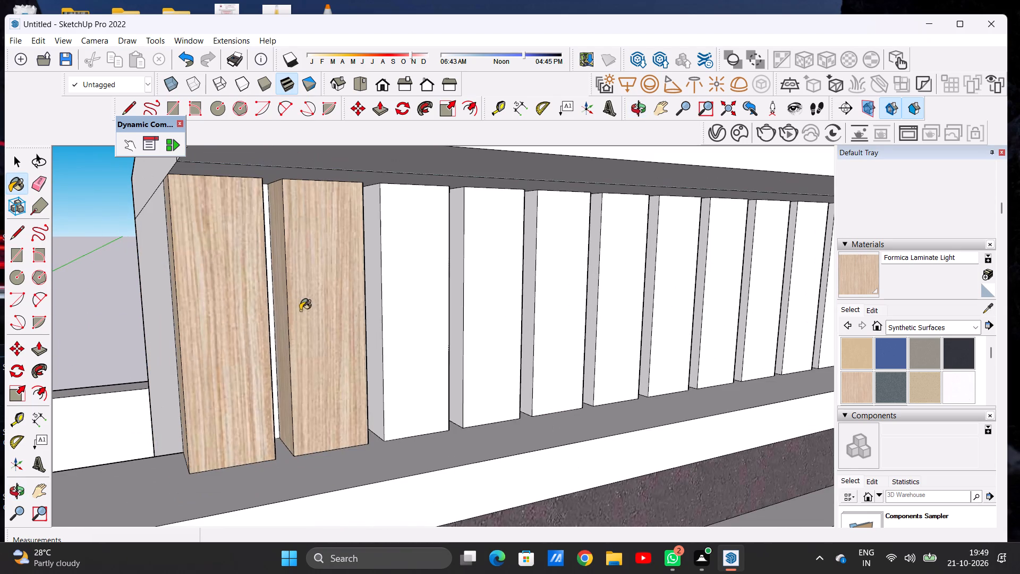
pyautogui.moveTo(374, 313); pyautogui.dragTo(206, 325, button='middle')
pyautogui.scroll(4, 314, 308)
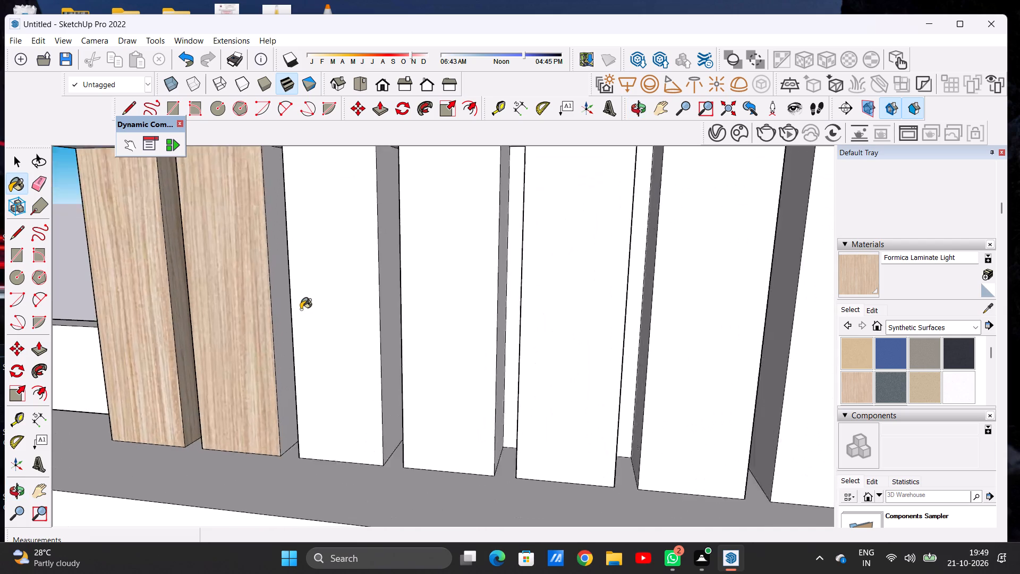
pyautogui.scroll(9, 301, 309)
pyautogui.click(269, 315)
pyautogui.click(273, 303)
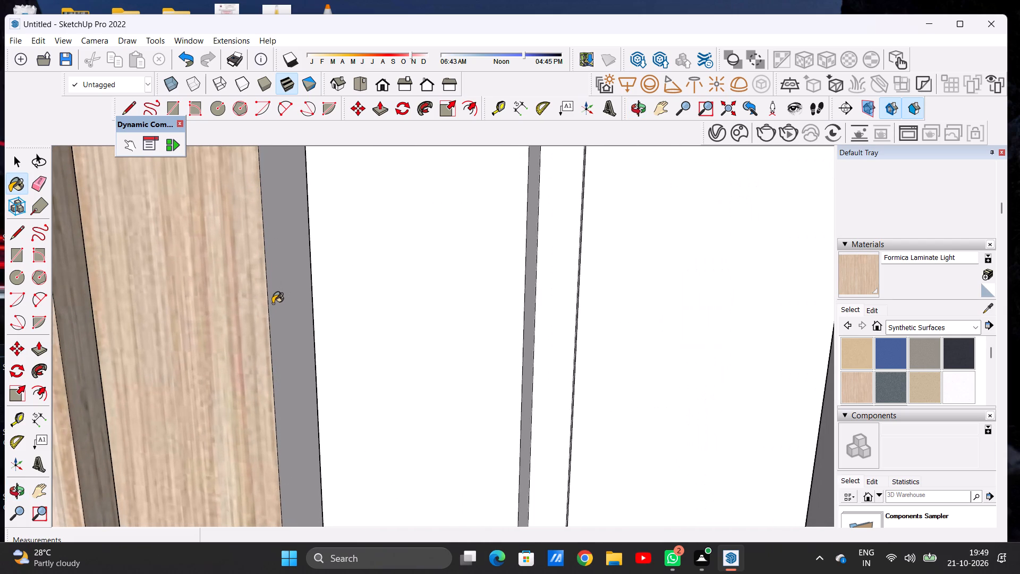
# Apply Formica Laminate Light to the front and both side faces of the third slat.
pyautogui.scroll(-8, 272, 331)
pyautogui.click(343, 307)
pyautogui.scroll(6, 395, 306)
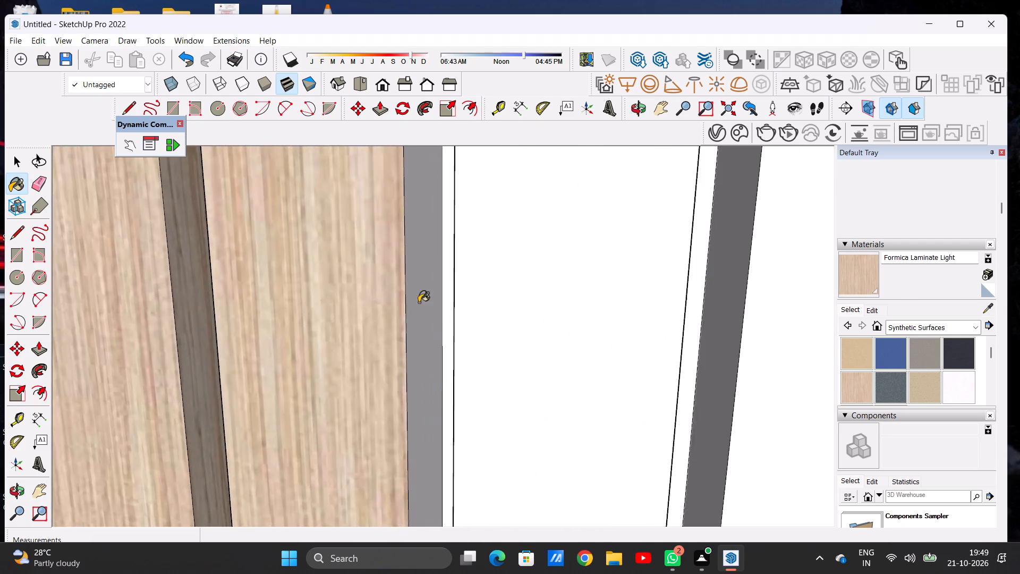
pyautogui.scroll(6, 419, 302)
pyautogui.click(403, 304)
pyautogui.scroll(-9, 331, 330)
pyautogui.scroll(-8, 375, 307)
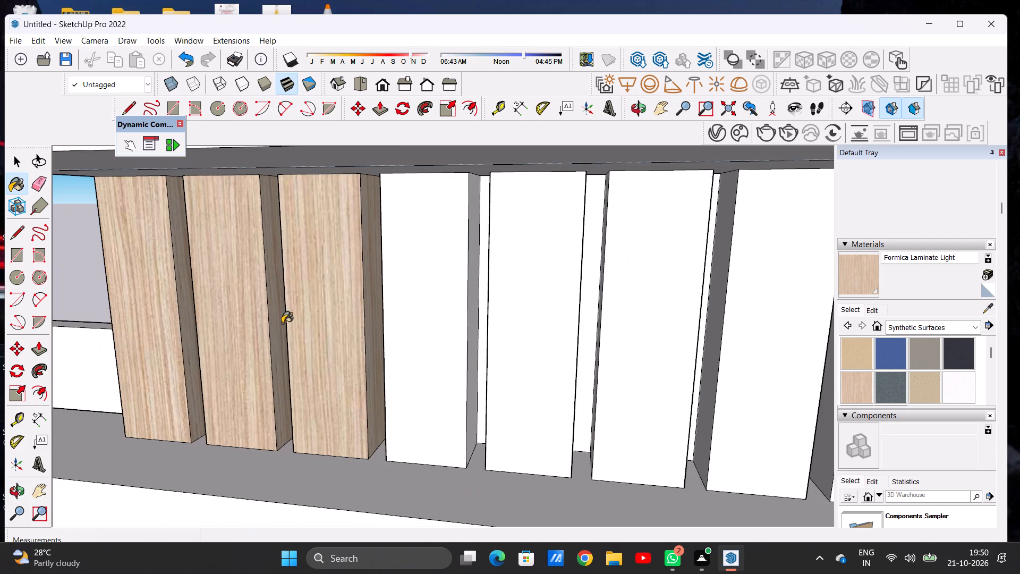
pyautogui.moveTo(282, 324); pyautogui.dragTo(467, 341, button='middle')
pyautogui.scroll(7, 366, 344)
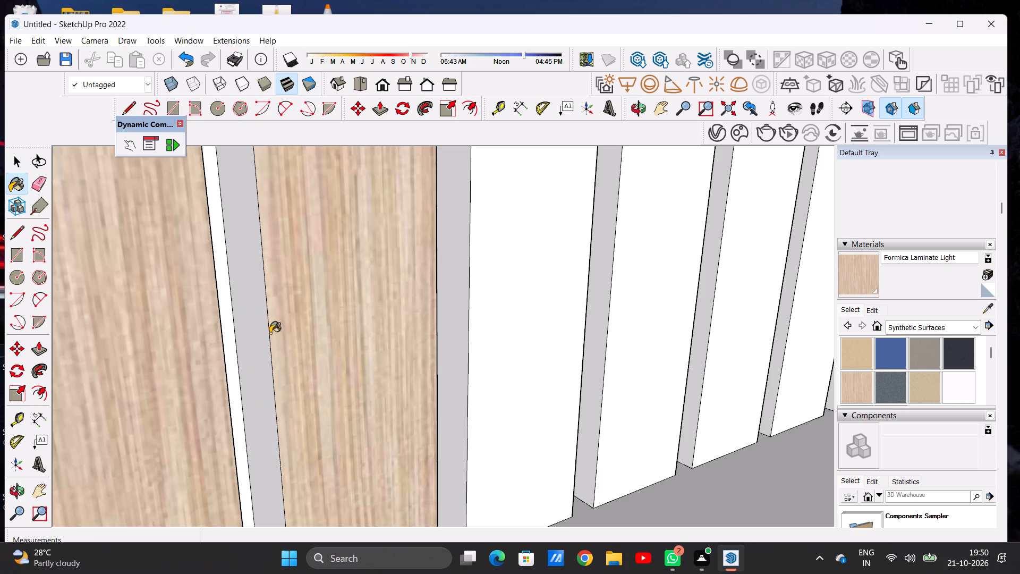
pyautogui.click(263, 331)
# Apply Formica Laminate Light to the front and both side faces of the fourth slat.
pyautogui.scroll(-15, 242, 351)
pyautogui.moveTo(393, 345); pyautogui.dragTo(241, 340, button='middle')
pyautogui.scroll(5, 273, 300)
pyautogui.click(261, 295)
pyautogui.scroll(6, 278, 301)
pyautogui.moveTo(290, 293); pyautogui.dragTo(250, 275, button='middle')
pyautogui.scroll(8, 274, 275)
pyautogui.click(298, 266)
pyautogui.scroll(-4, 219, 300)
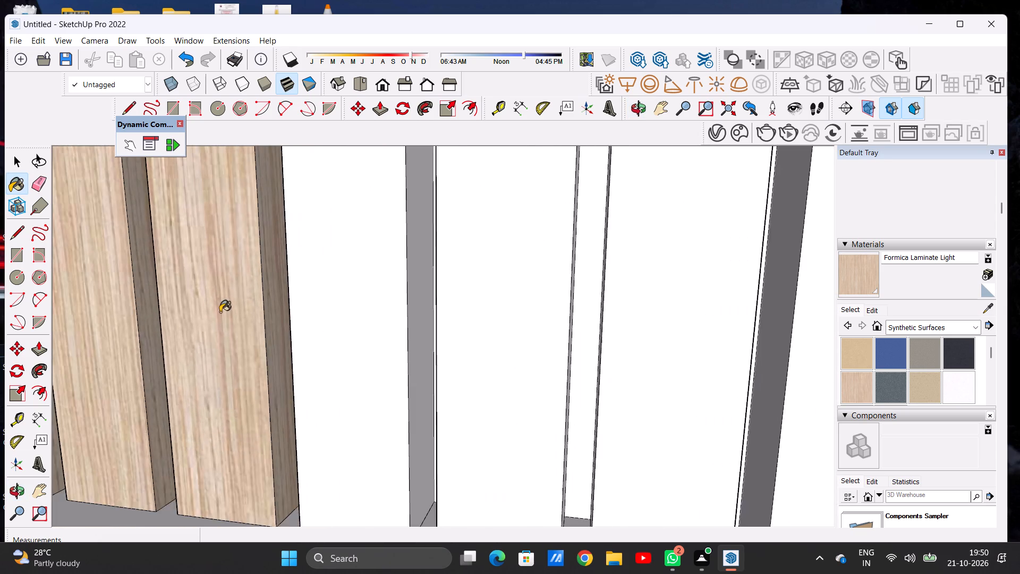
pyautogui.scroll(-11, 220, 312)
pyautogui.moveTo(153, 318); pyautogui.dragTo(337, 328, button='middle')
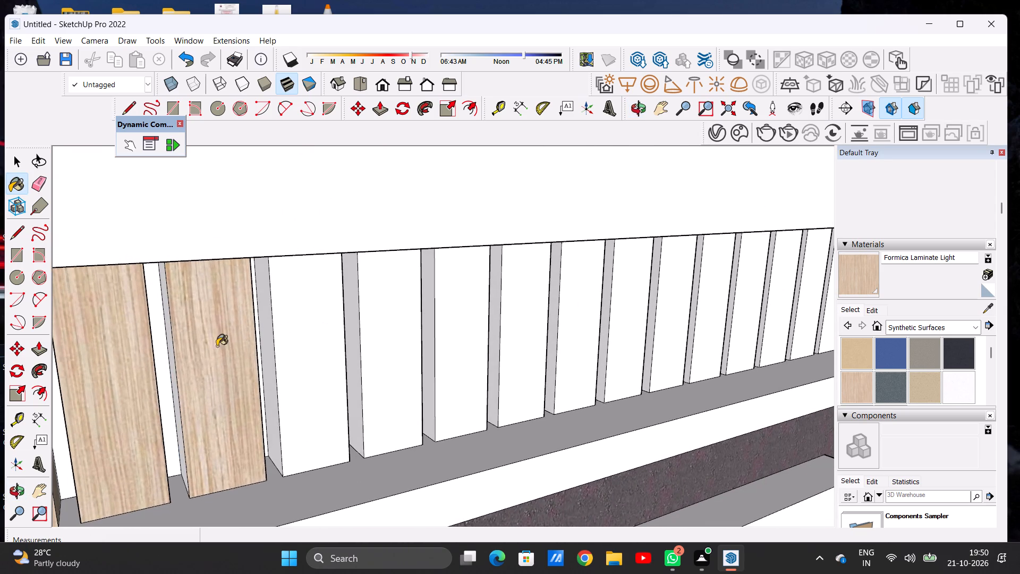
pyautogui.scroll(12, 177, 351)
pyautogui.click(156, 326)
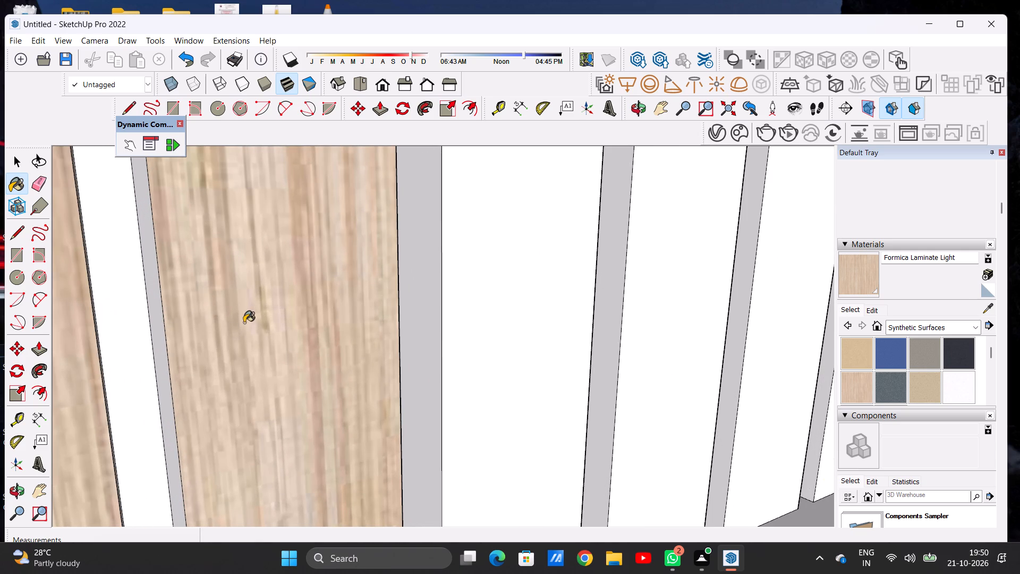
# Apply Formica Laminate Light to the front and both side faces of the fifth slat.
pyautogui.scroll(-20, 244, 323)
pyautogui.scroll(-11, 244, 323)
pyautogui.moveTo(381, 318); pyautogui.dragTo(299, 311, button='middle')
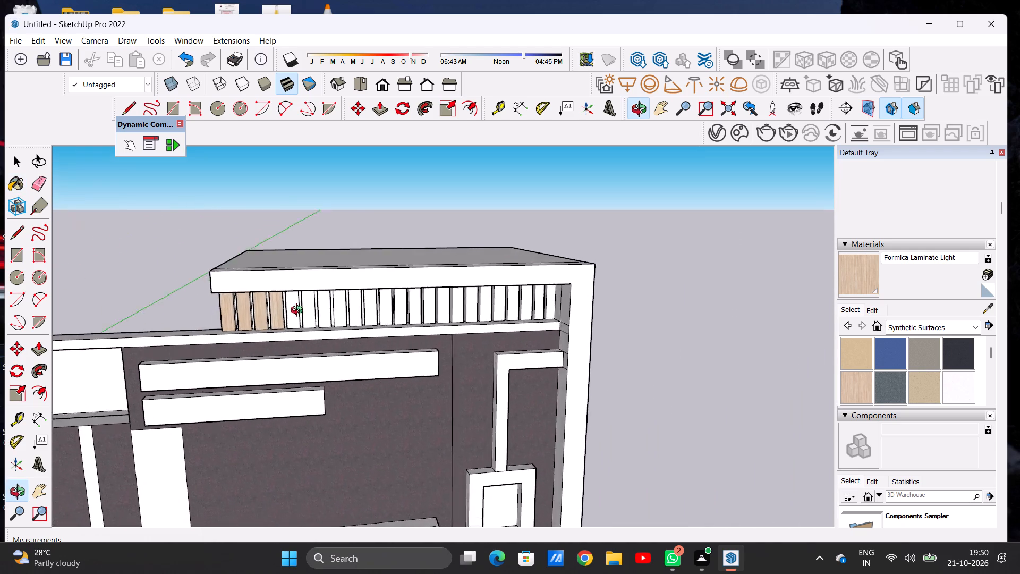
pyautogui.moveTo(299, 311); pyautogui.dragTo(276, 304, button='middle')
pyautogui.scroll(16, 292, 304)
pyautogui.moveTo(327, 303); pyautogui.dragTo(274, 296, button='middle')
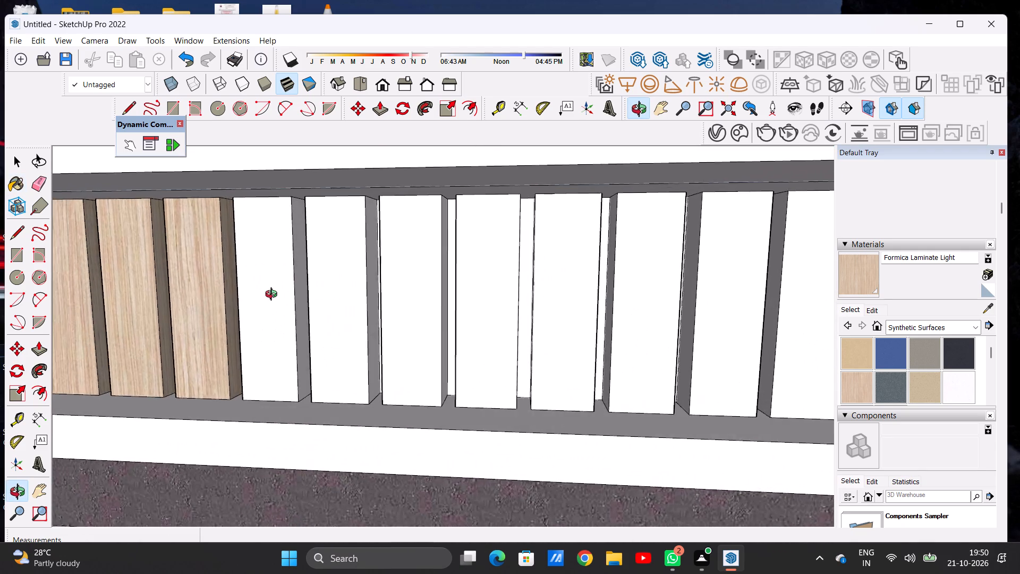
pyautogui.moveTo(274, 296); pyautogui.dragTo(270, 300, button='middle')
pyautogui.scroll(2, 307, 274)
pyautogui.scroll(-1, 307, 274)
pyautogui.scroll(11, 307, 274)
pyautogui.click(284, 292)
pyautogui.click(223, 320)
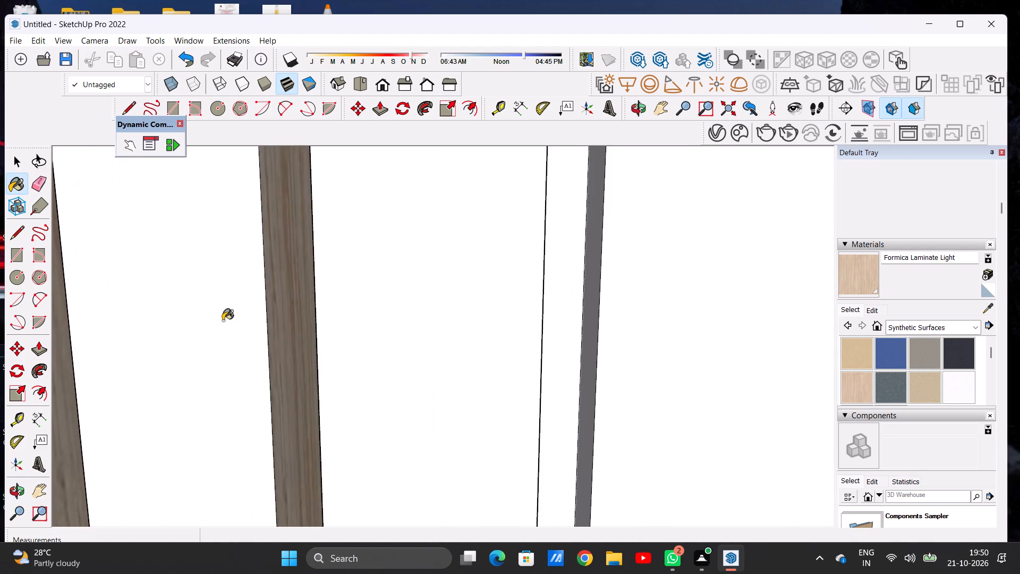
pyautogui.scroll(-16, 329, 320)
pyautogui.moveTo(206, 330); pyautogui.dragTo(399, 347, button='middle')
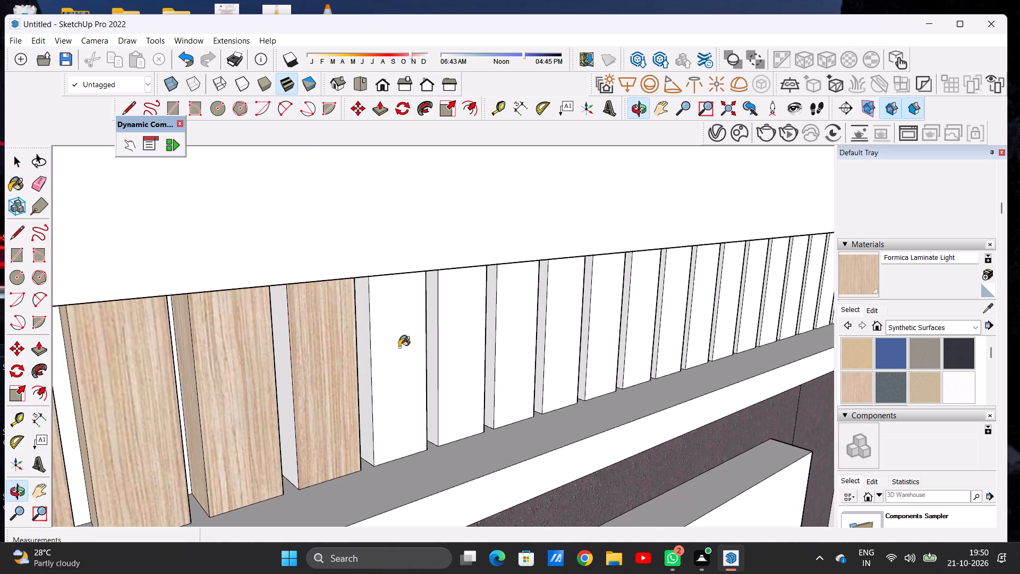
pyautogui.scroll(6, 288, 378)
pyautogui.click(284, 365)
# Apply Formica Laminate Light to the front and both side faces of the sixth slat.
pyautogui.scroll(-12, 264, 325)
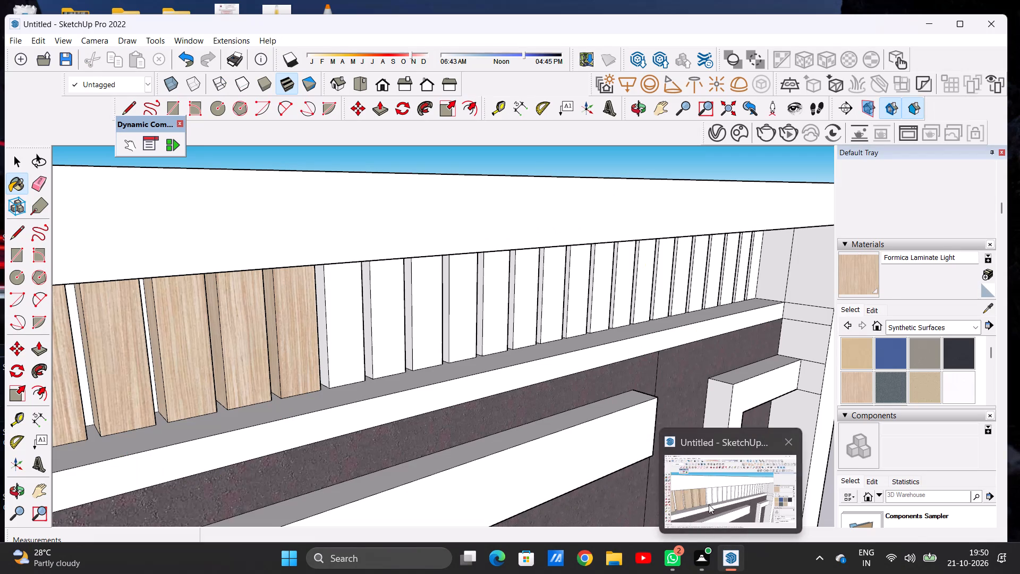
pyautogui.click(709, 503)
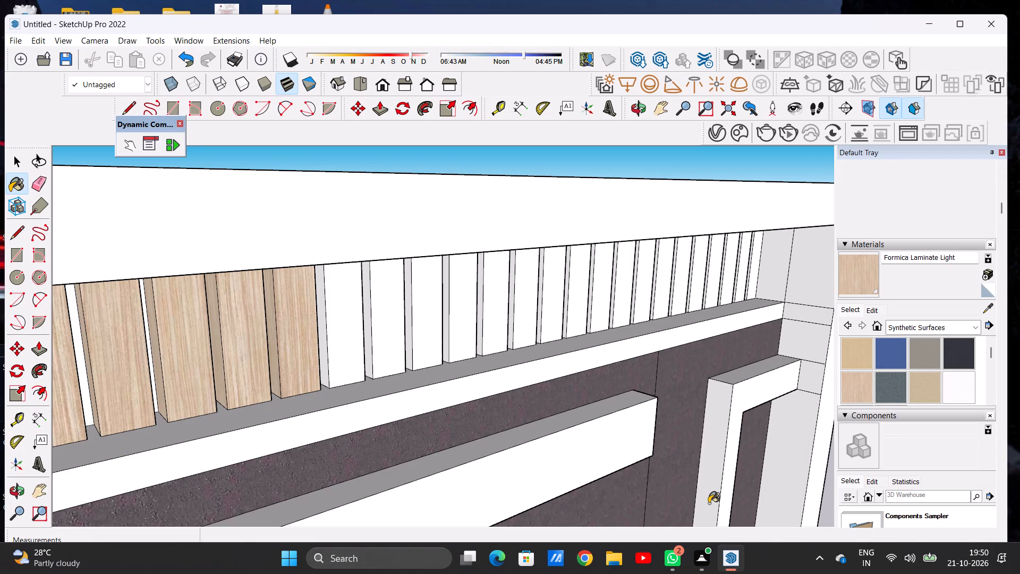
pyautogui.scroll(8, 362, 385)
pyautogui.scroll(7, 308, 336)
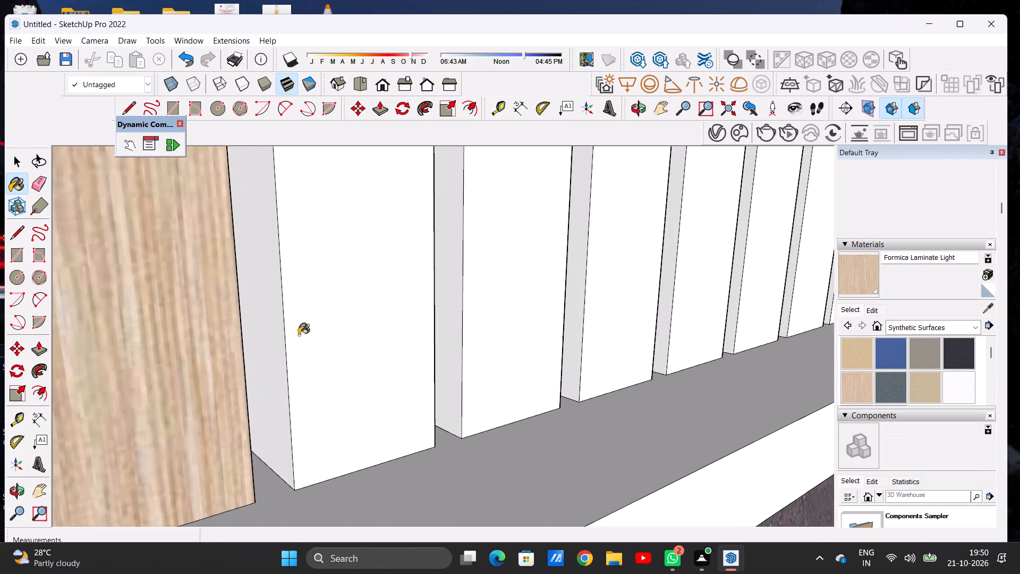
pyautogui.click(276, 330)
pyautogui.click(322, 330)
pyautogui.scroll(-18, 293, 373)
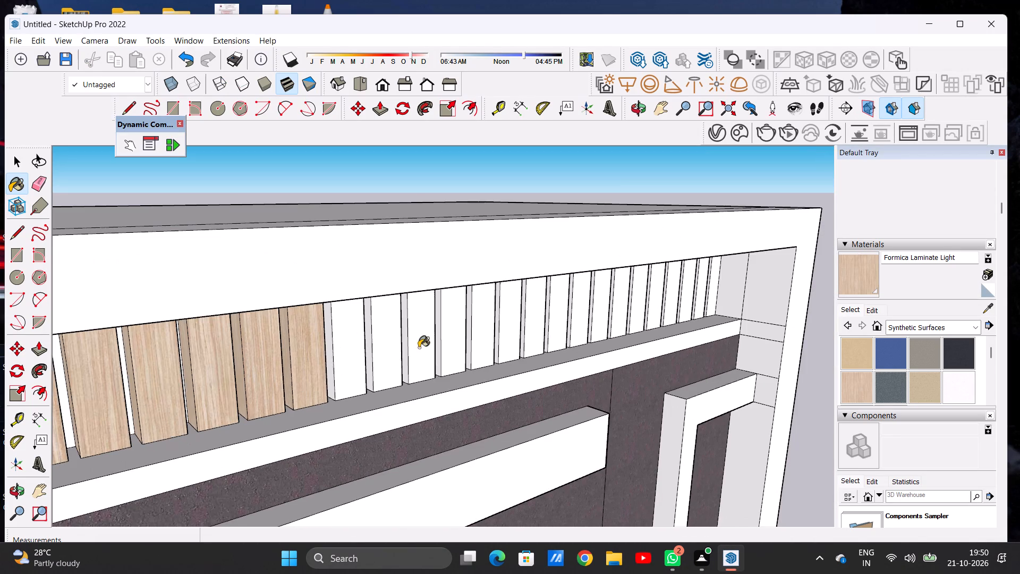
pyautogui.moveTo(310, 364); pyautogui.dragTo(71, 360, button='middle')
pyautogui.scroll(10, 278, 323)
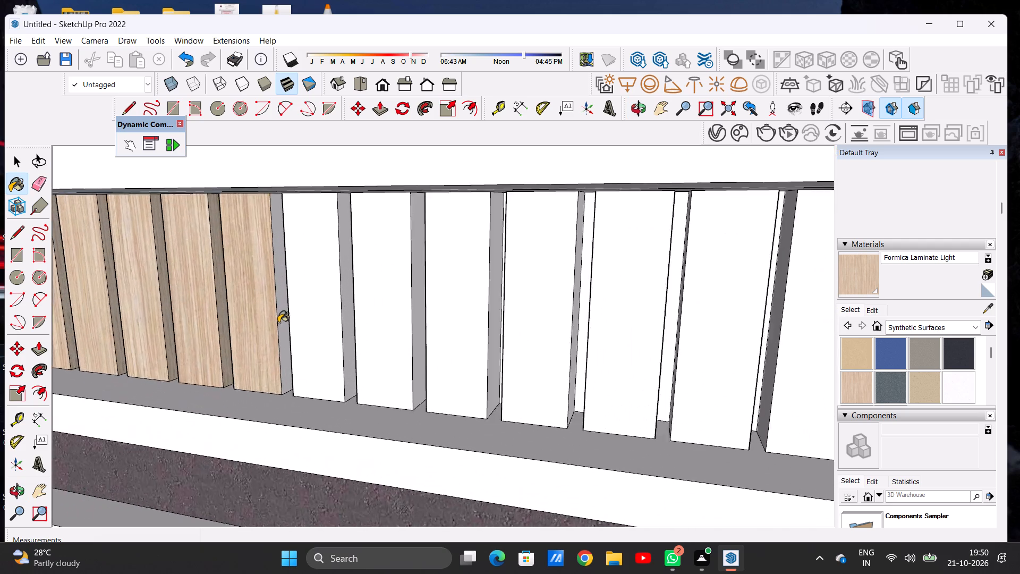
pyautogui.scroll(5, 278, 323)
pyautogui.click(278, 323)
# Apply Formica Laminate Light to the front and both side faces of the seventh slat.
pyautogui.click(322, 343)
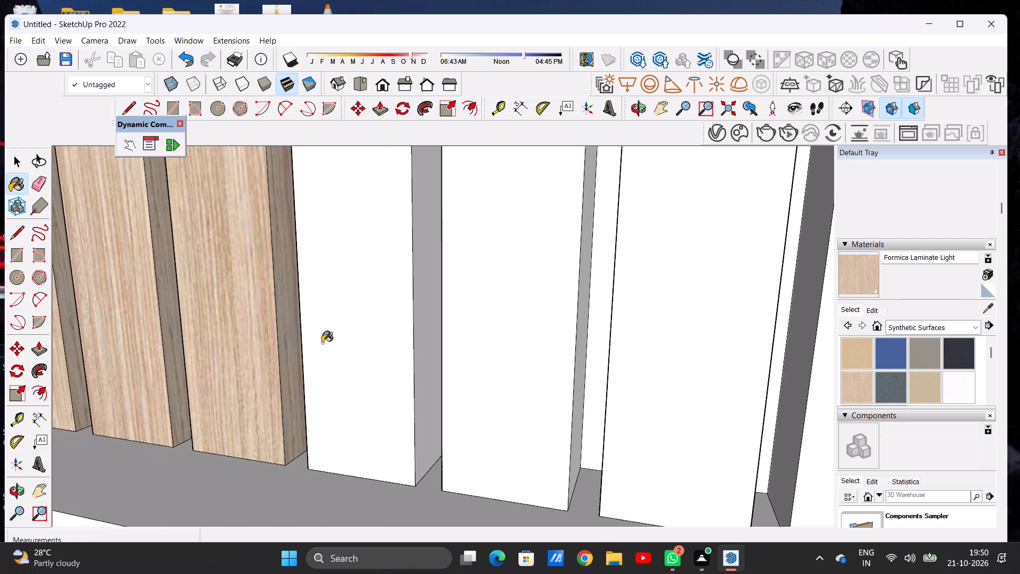
pyautogui.scroll(-7, 341, 428)
pyautogui.scroll(15, 377, 341)
pyautogui.click(378, 341)
pyautogui.scroll(-14, 337, 380)
pyautogui.scroll(1, 335, 385)
pyautogui.scroll(-12, 335, 385)
pyautogui.moveTo(252, 391); pyautogui.dragTo(487, 378, button='middle')
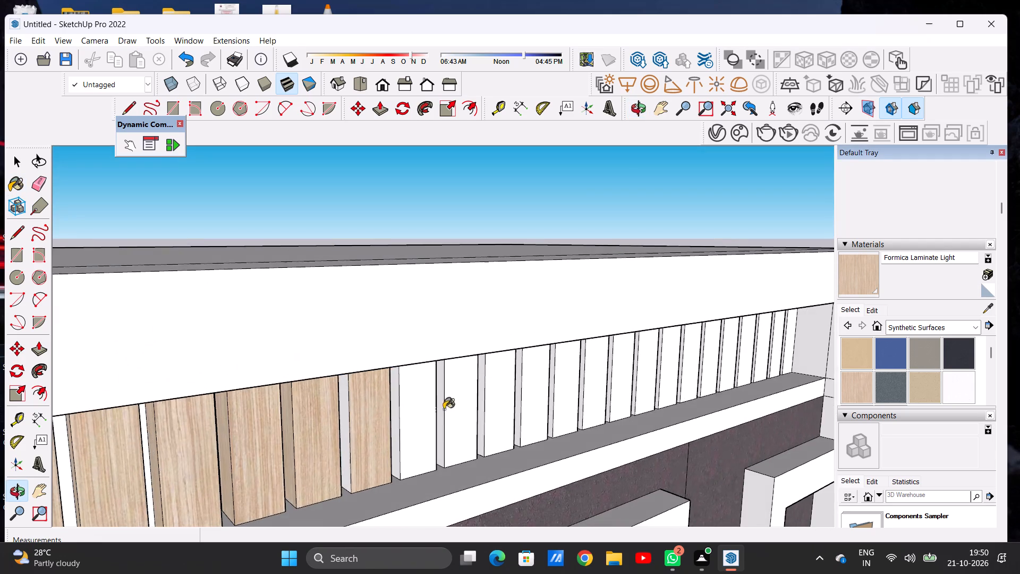
pyautogui.scroll(14, 402, 417)
pyautogui.click(293, 401)
pyautogui.click(286, 399)
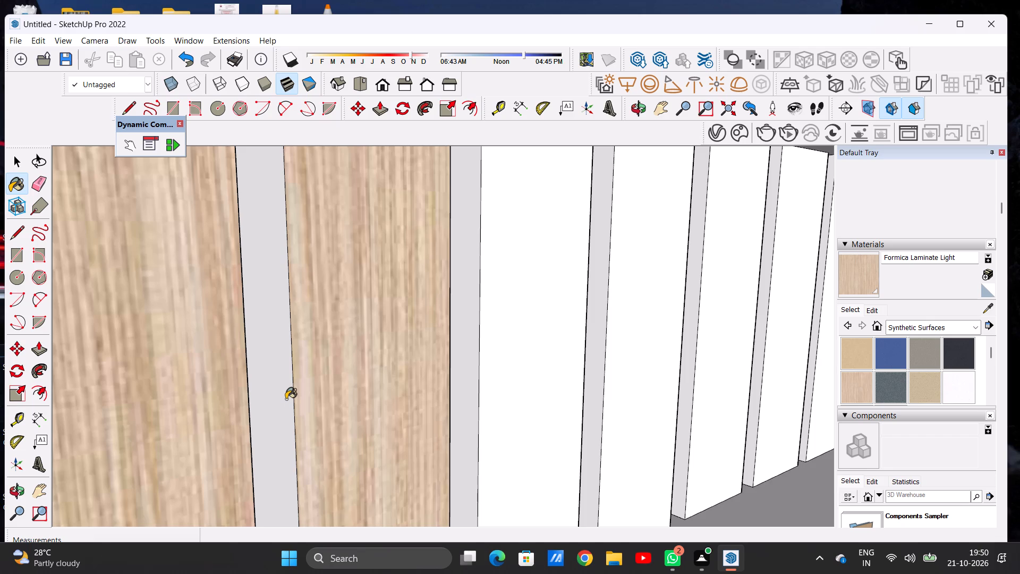
# Apply Formica Laminate Light to the front and both side faces of the eighth slat.
pyautogui.scroll(-19, 287, 399)
pyautogui.scroll(1, 292, 399)
pyautogui.scroll(-6, 292, 399)
pyautogui.moveTo(331, 403); pyautogui.dragTo(277, 403, button='middle')
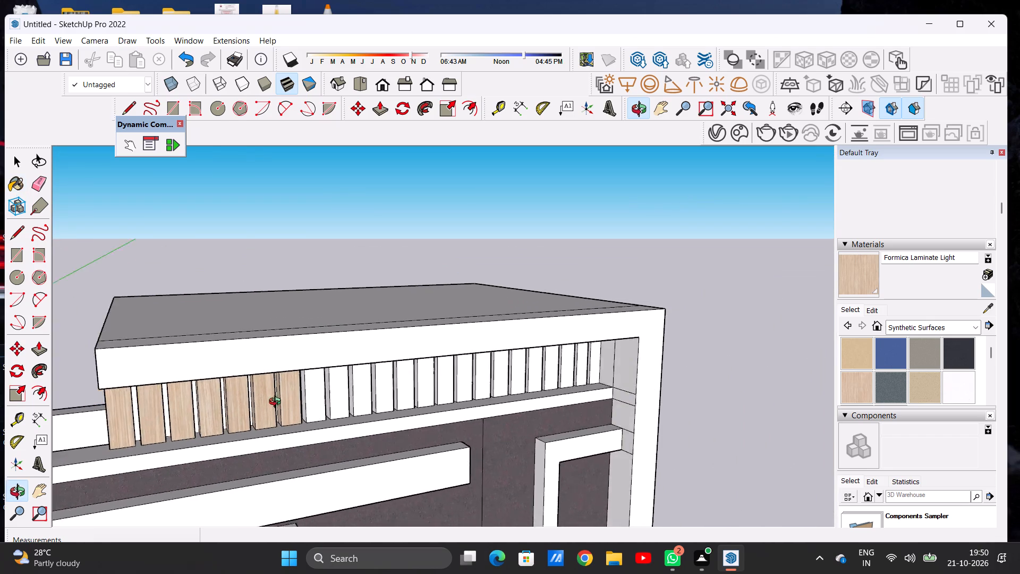
pyautogui.moveTo(277, 403); pyautogui.dragTo(173, 399, button='middle')
pyautogui.scroll(7, 285, 393)
pyautogui.scroll(6, 362, 358)
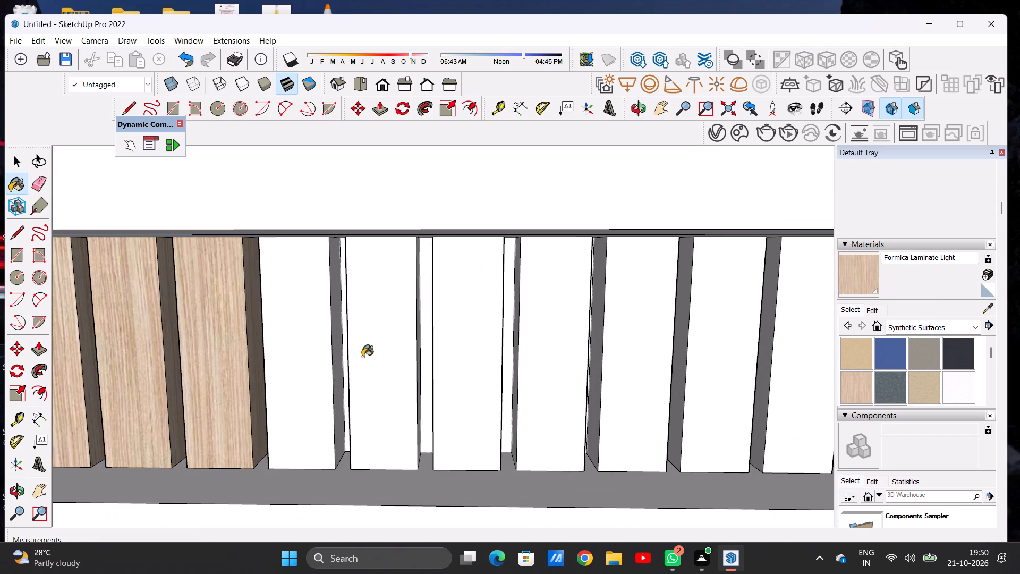
pyautogui.moveTo(332, 369); pyautogui.dragTo(271, 391, button='middle')
pyautogui.scroll(6, 282, 374)
pyautogui.click(319, 354)
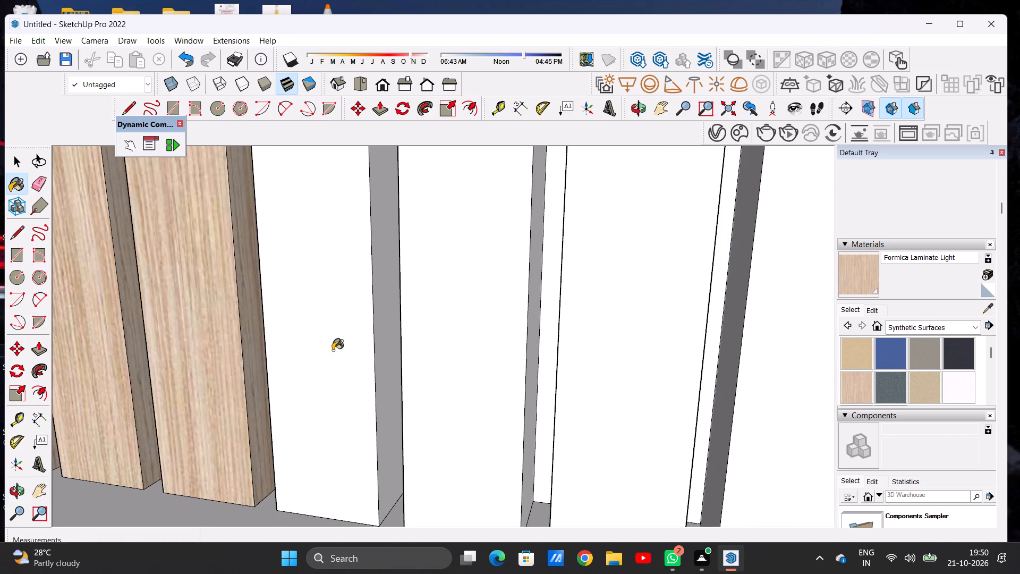
pyautogui.click(380, 309)
pyautogui.scroll(-12, 296, 385)
pyautogui.moveTo(260, 406); pyautogui.dragTo(507, 392, button='middle')
pyautogui.scroll(1, 367, 426)
pyautogui.scroll(-1, 376, 423)
pyautogui.scroll(5, 376, 423)
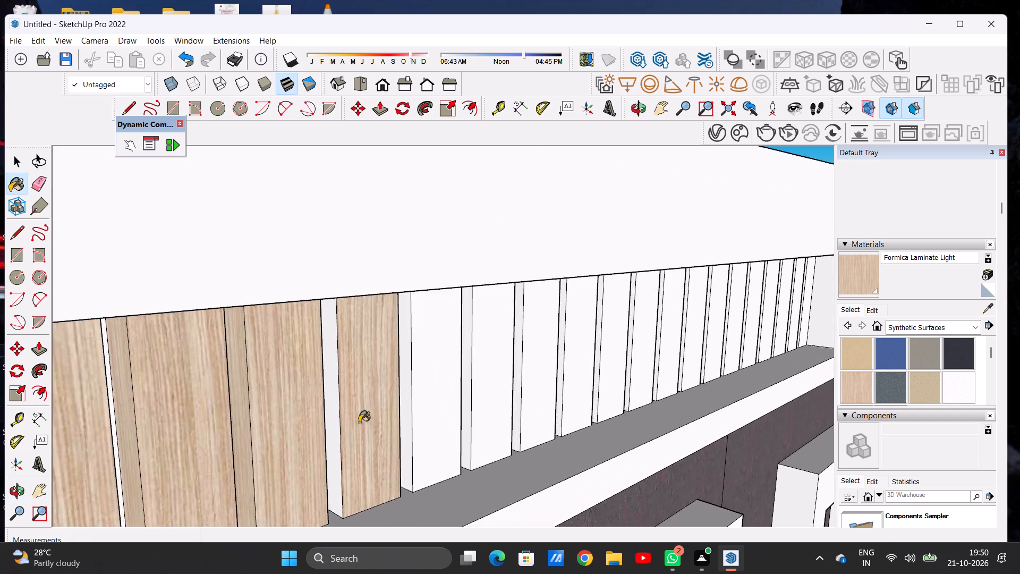
pyautogui.scroll(6, 359, 423)
pyautogui.click(328, 415)
# Apply Formica Laminate Light to the front and both side faces of the ninth slat.
pyautogui.scroll(-9, 263, 419)
pyautogui.scroll(-12, 220, 411)
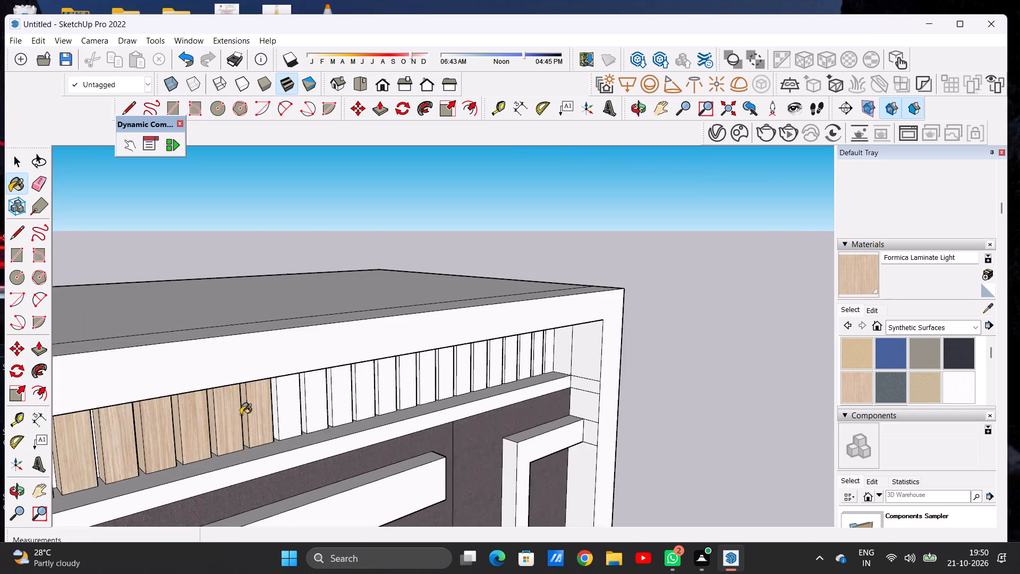
pyautogui.scroll(6, 326, 413)
pyautogui.moveTo(320, 414); pyautogui.dragTo(164, 424, button='middle')
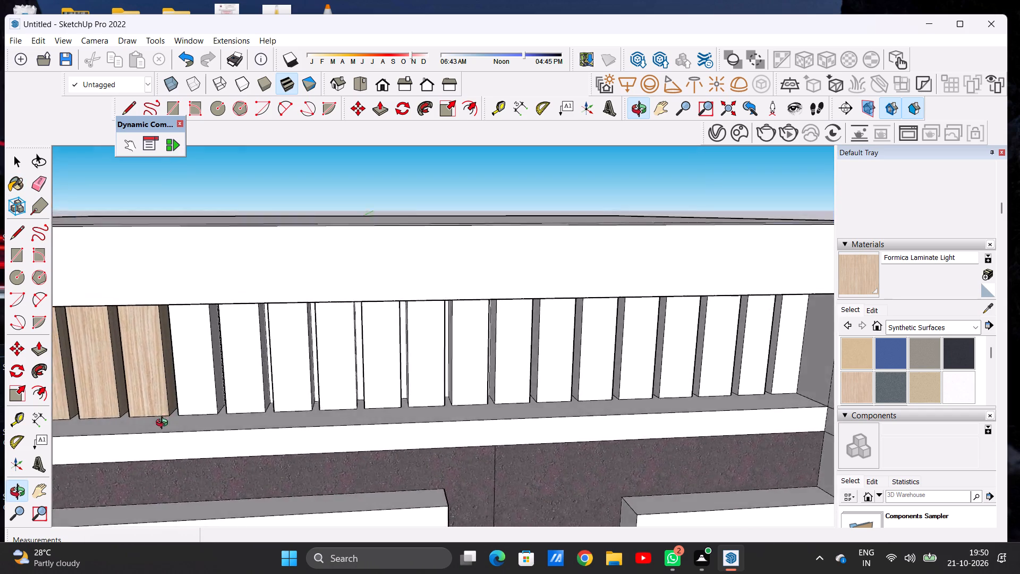
pyautogui.moveTo(164, 424); pyautogui.dragTo(90, 392, button='middle')
pyautogui.scroll(3, 327, 369)
pyautogui.scroll(-2, 317, 365)
pyautogui.scroll(3, 317, 365)
pyautogui.scroll(-3, 262, 351)
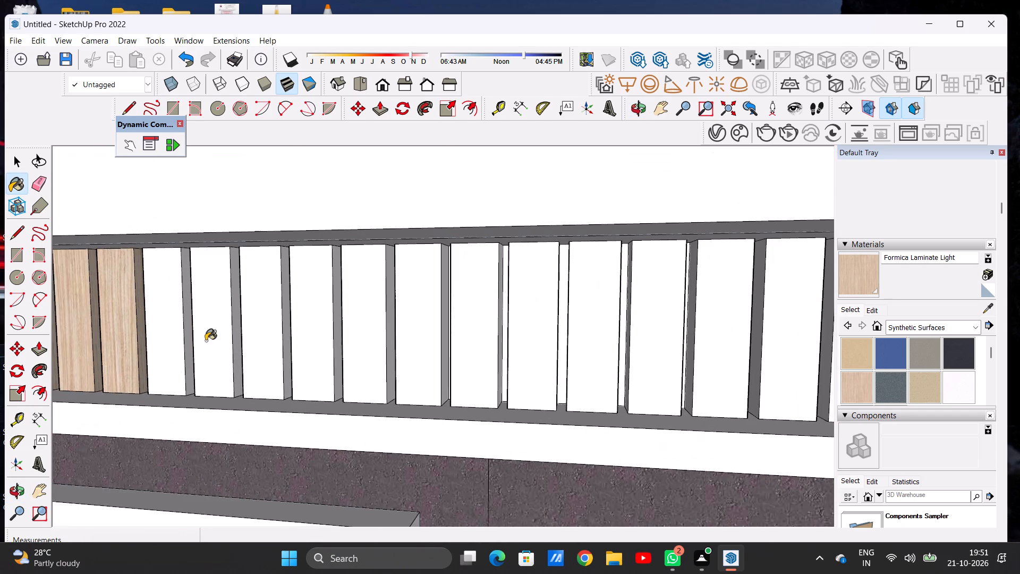
pyautogui.scroll(5, 87, 271)
pyautogui.scroll(7, 215, 292)
pyautogui.scroll(6, 257, 316)
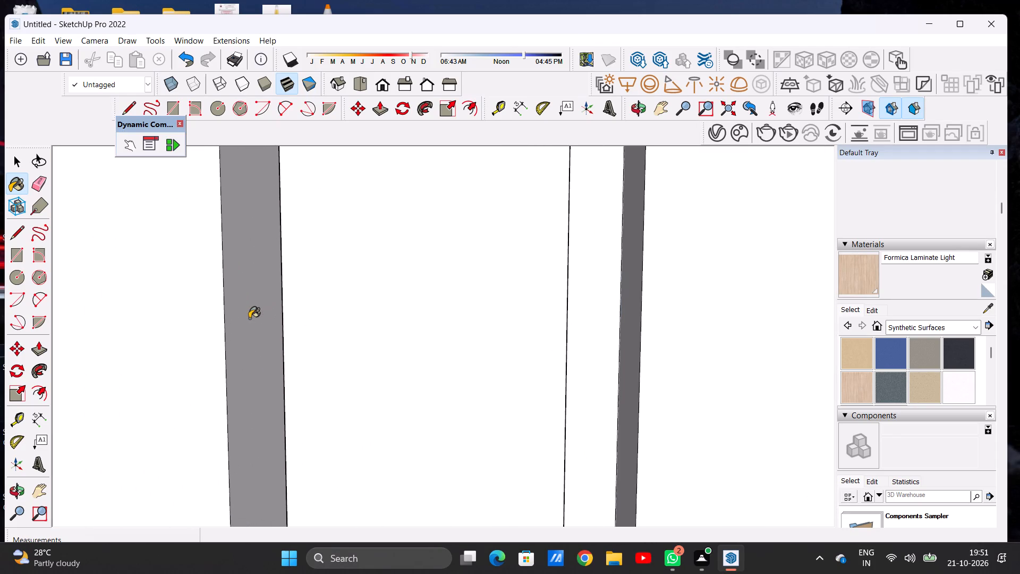
pyautogui.click(240, 326)
pyautogui.click(206, 332)
pyautogui.scroll(-7, 405, 353)
pyautogui.scroll(-13, 340, 342)
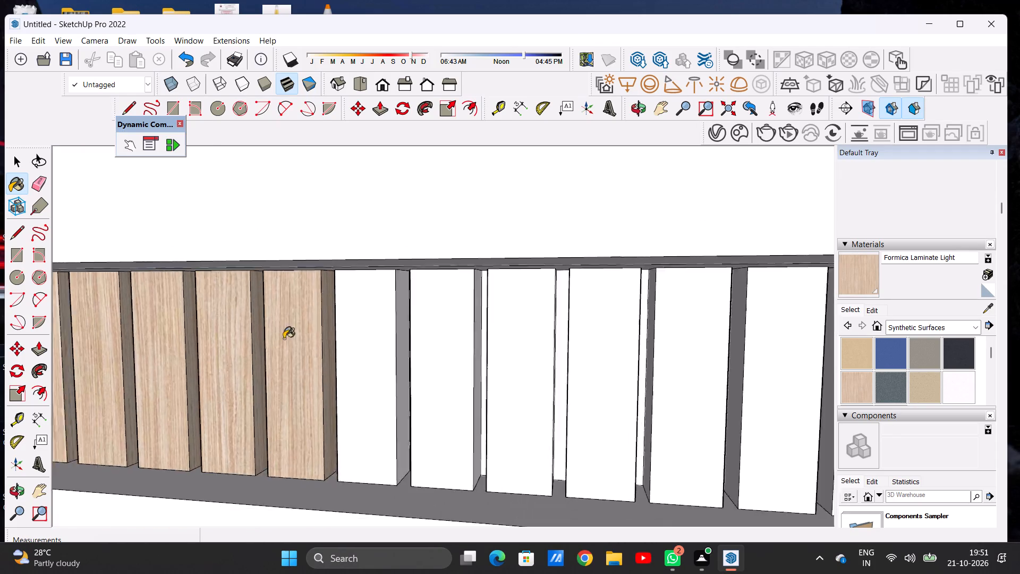
pyautogui.scroll(-4, 284, 339)
pyautogui.moveTo(164, 333); pyautogui.dragTo(364, 337, button='middle')
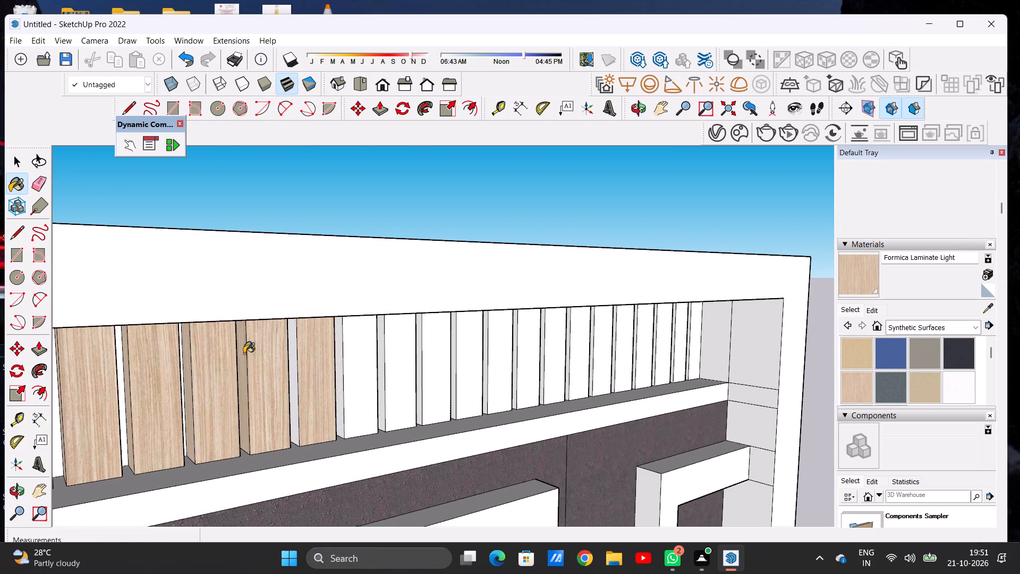
pyautogui.scroll(14, 262, 357)
pyautogui.click(304, 347)
# Apply Formica Laminate Light to the front and both side faces of the tenth slat.
pyautogui.scroll(-8, 225, 344)
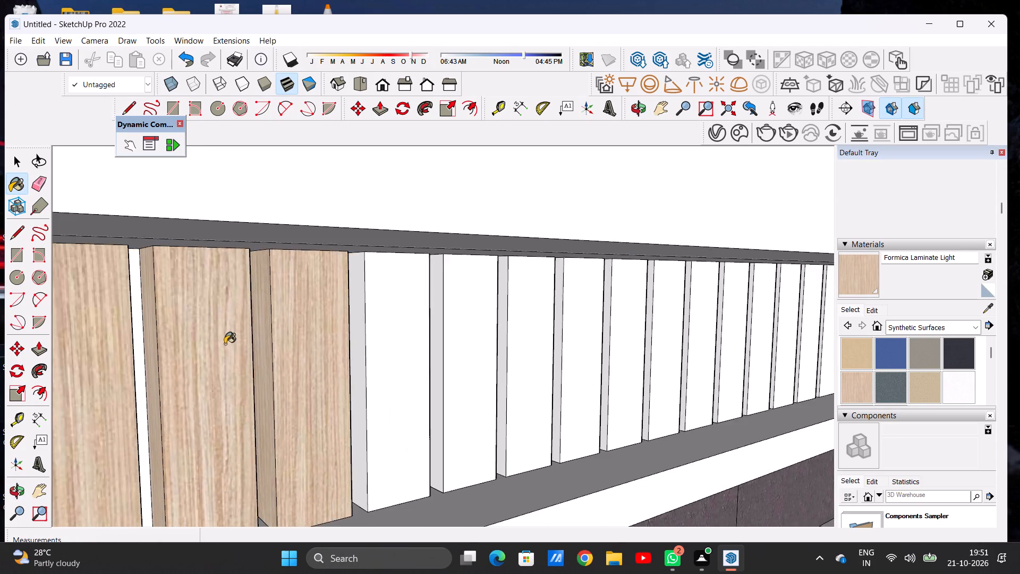
pyautogui.scroll(-9, 166, 349)
pyautogui.scroll(1, 157, 358)
pyautogui.scroll(-8, 157, 358)
pyautogui.moveTo(251, 367); pyautogui.dragTo(258, 377, button='middle')
pyautogui.scroll(7, 258, 377)
pyautogui.scroll(13, 181, 376)
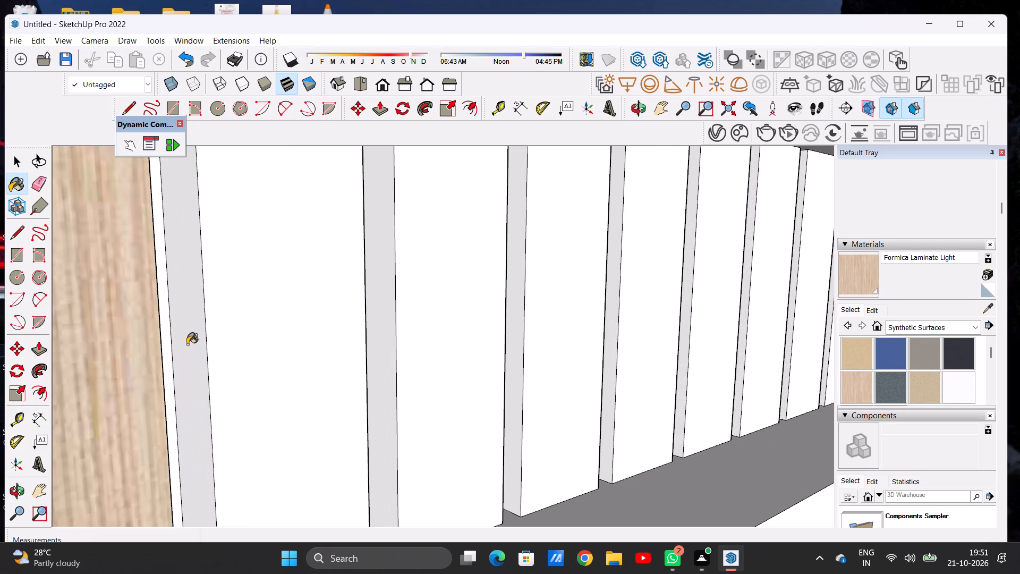
pyautogui.click(189, 335)
pyautogui.click(219, 333)
pyautogui.scroll(-13, 147, 350)
pyautogui.scroll(1, 191, 350)
pyautogui.scroll(-8, 191, 350)
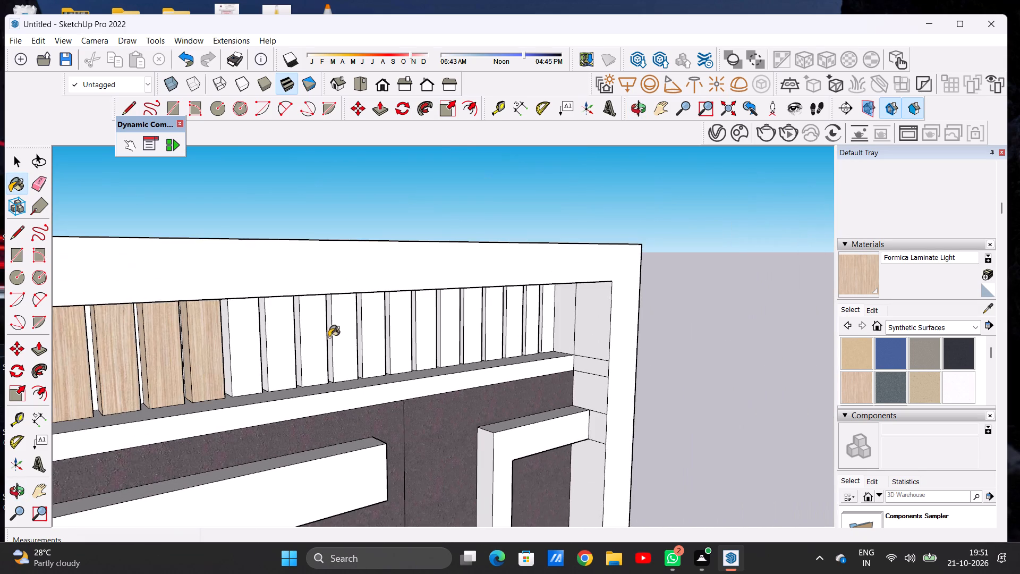
pyautogui.moveTo(281, 340); pyautogui.dragTo(55, 341, button='middle')
pyautogui.scroll(7, 248, 326)
pyautogui.scroll(2, 296, 320)
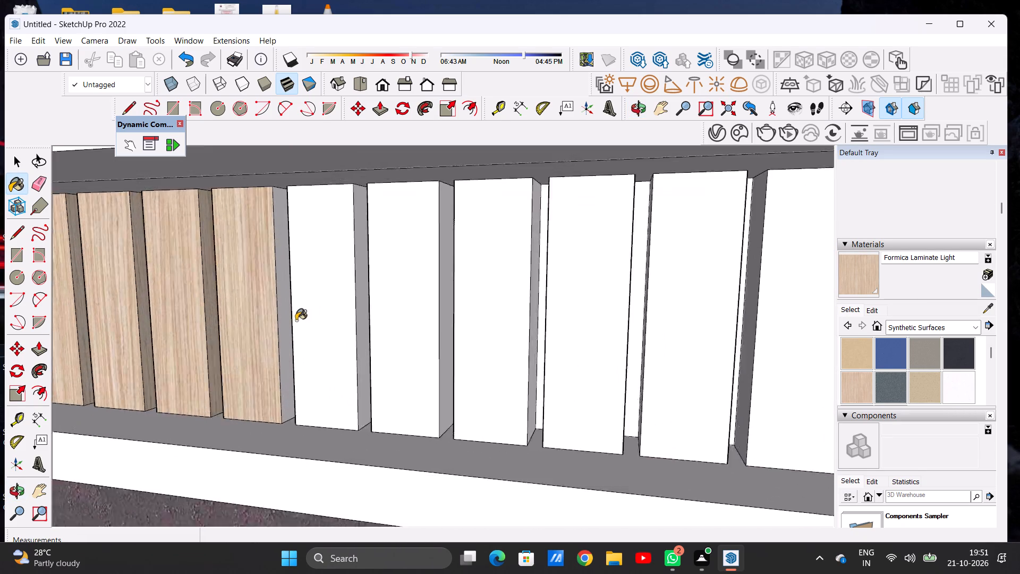
pyautogui.scroll(9, 296, 320)
pyautogui.scroll(-1, 284, 317)
pyautogui.scroll(2, 284, 317)
pyautogui.click(270, 327)
# Apply Formica Laminate Light to the front and both side faces of the eleventh slat.
pyautogui.click(361, 329)
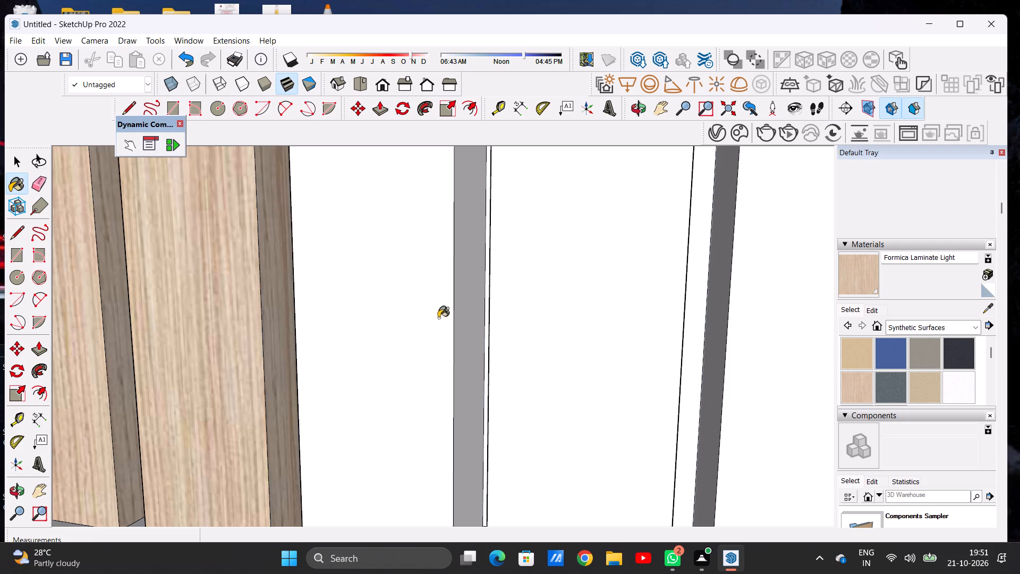
pyautogui.scroll(6, 457, 316)
pyautogui.click(457, 316)
pyautogui.scroll(-6, 457, 316)
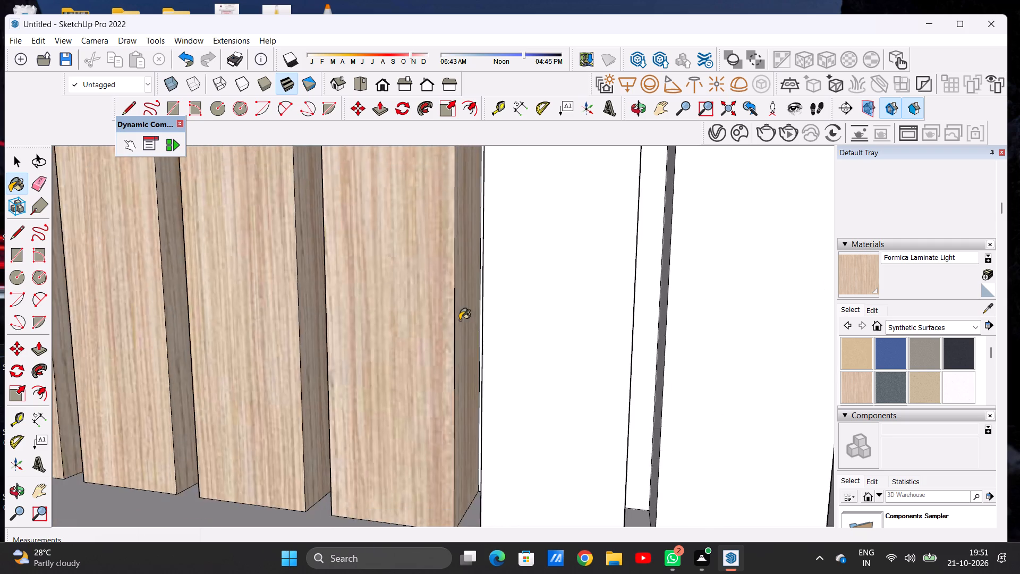
pyautogui.scroll(-16, 460, 320)
pyautogui.moveTo(387, 311); pyautogui.dragTo(535, 320, button='middle')
pyautogui.scroll(2, 465, 328)
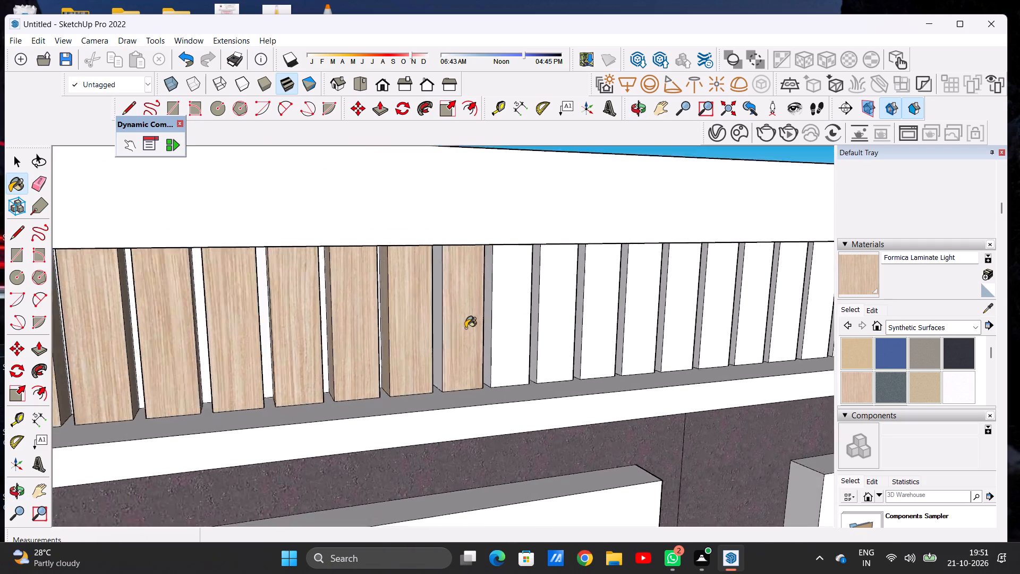
pyautogui.scroll(13, 465, 328)
pyautogui.click(406, 338)
# Apply Formica Laminate Light to the front and both side faces of the twelfth slat.
pyautogui.scroll(-5, 398, 339)
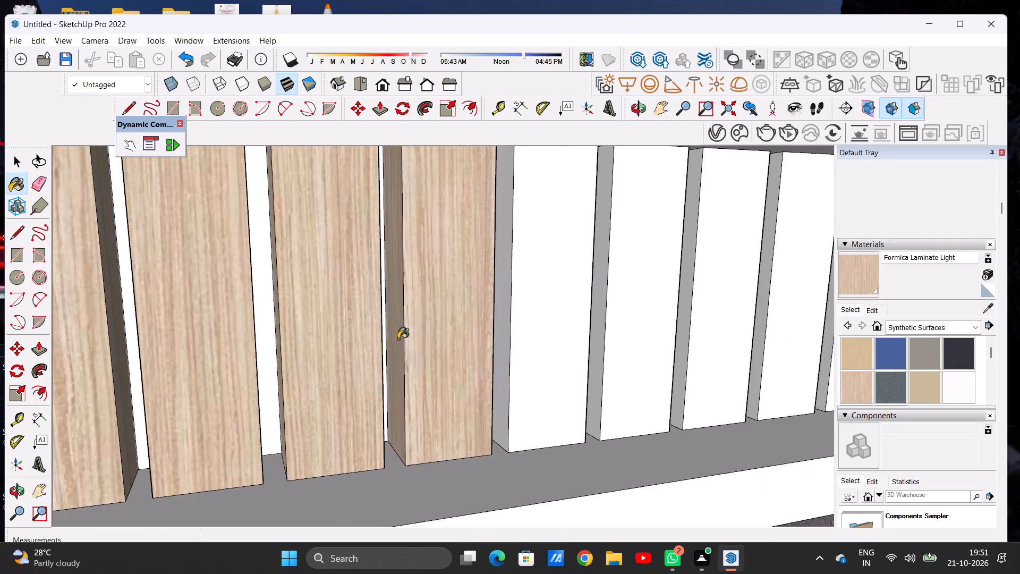
pyautogui.scroll(-18, 398, 339)
pyautogui.scroll(10, 351, 322)
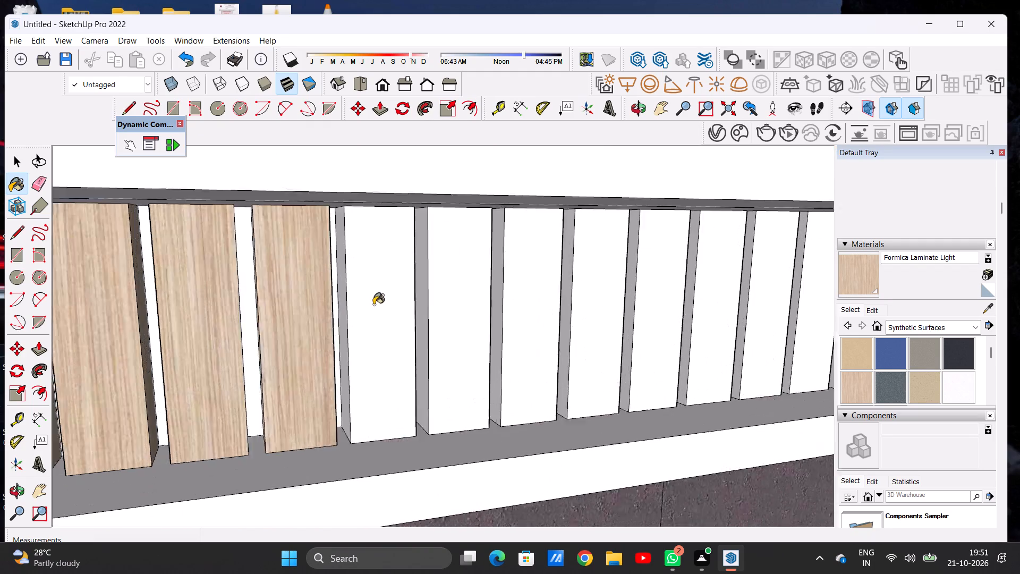
pyautogui.scroll(9, 373, 305)
pyautogui.moveTo(321, 320); pyautogui.dragTo(369, 318, button='middle')
pyautogui.scroll(6, 383, 303)
pyautogui.click(383, 303)
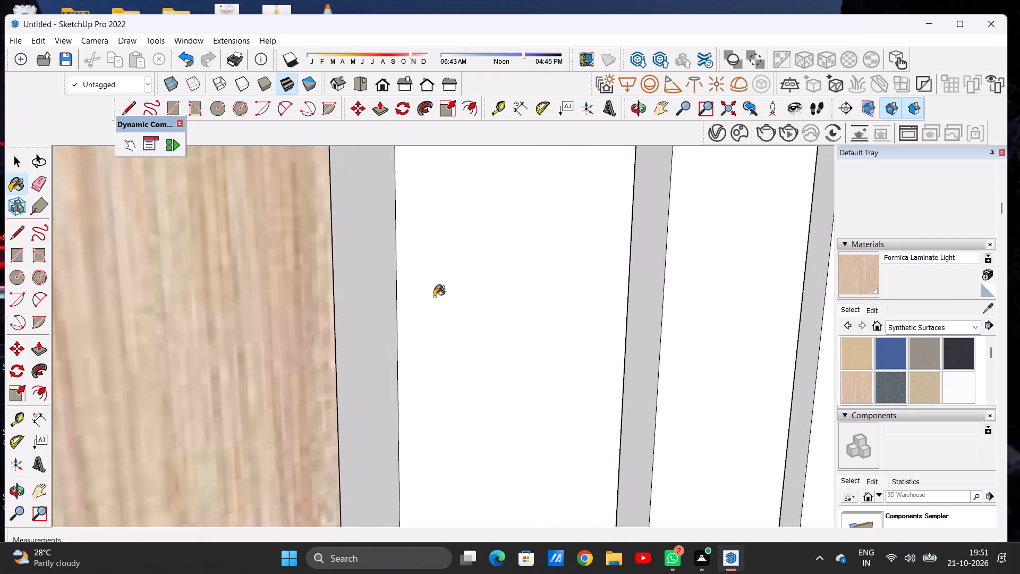
pyautogui.click(434, 297)
pyautogui.scroll(-20, 306, 352)
pyautogui.scroll(-4, 306, 352)
pyautogui.moveTo(397, 349); pyautogui.dragTo(257, 349, button='middle')
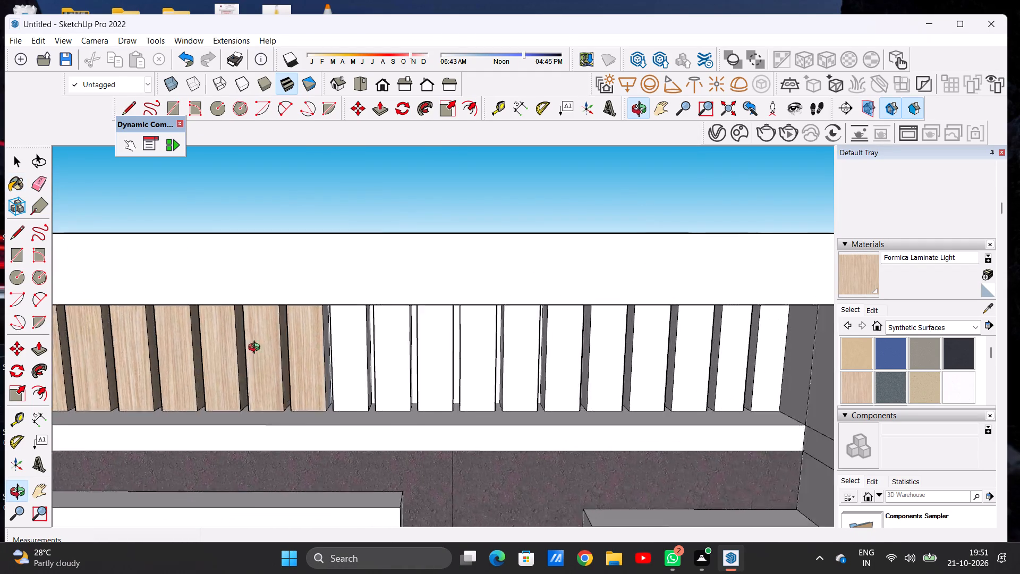
pyautogui.moveTo(257, 349); pyautogui.dragTo(184, 349, button='middle')
pyautogui.scroll(7, 295, 349)
pyautogui.scroll(7, 352, 332)
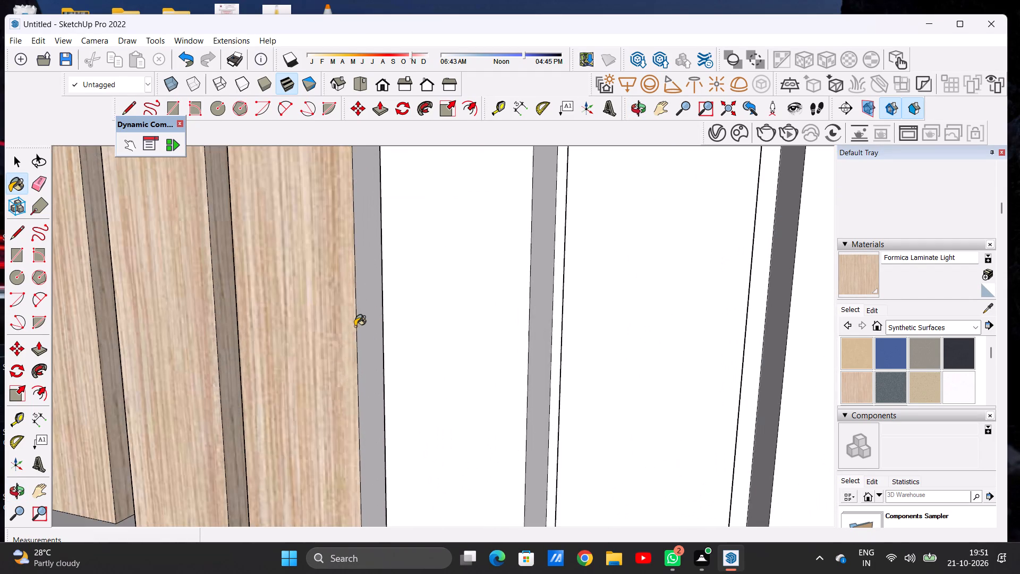
pyautogui.scroll(4, 356, 326)
pyautogui.click(367, 309)
# Apply Formica Laminate Light to the front and both side faces of the thirteenth slat.
pyautogui.scroll(-13, 327, 372)
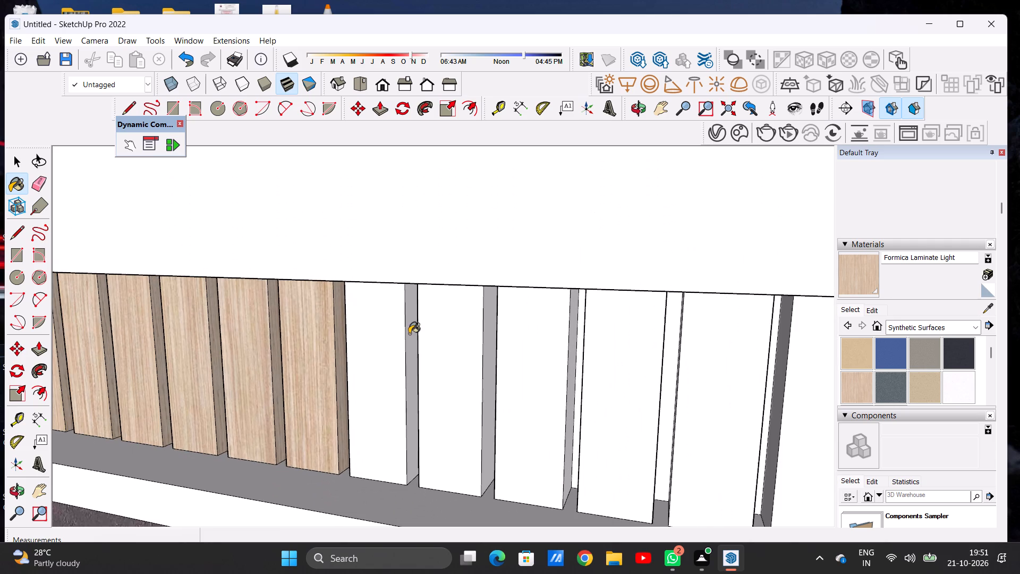
pyautogui.scroll(13, 414, 330)
pyautogui.click(405, 357)
pyautogui.click(369, 384)
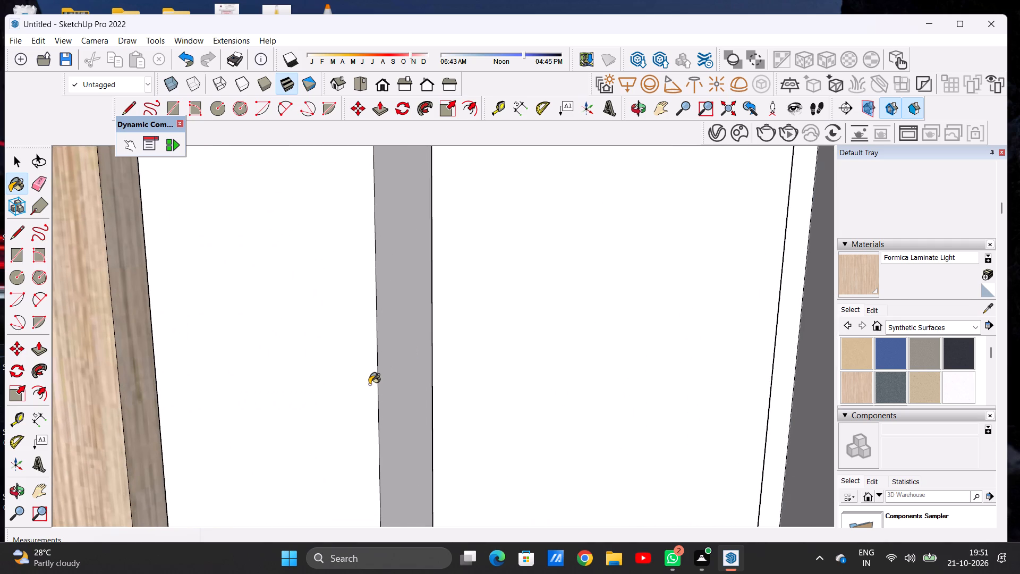
pyautogui.scroll(-13, 396, 381)
pyautogui.moveTo(291, 390); pyautogui.dragTo(498, 366, button='middle')
pyautogui.scroll(6, 388, 390)
pyautogui.click(409, 368)
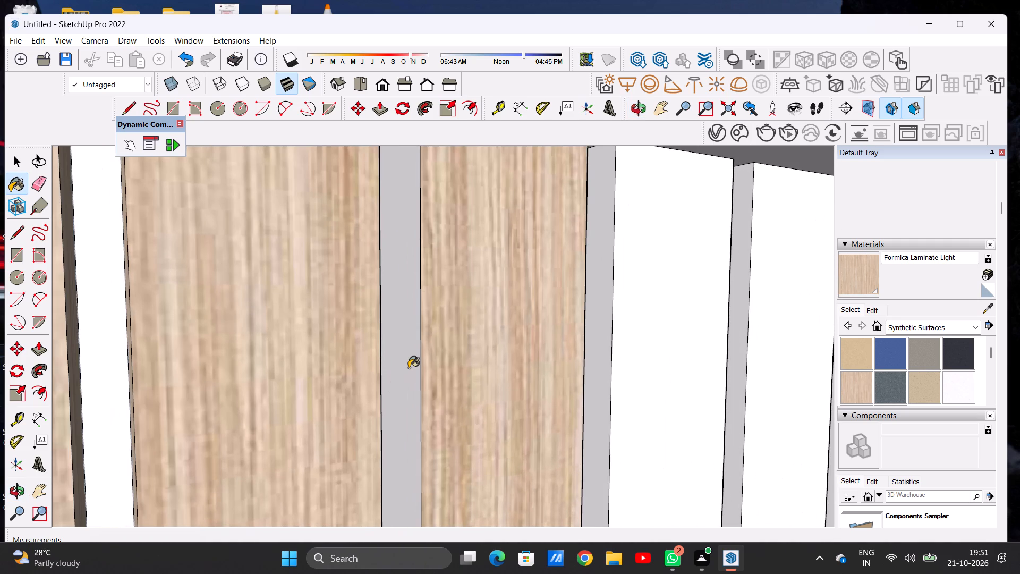
pyautogui.scroll(-19, 430, 345)
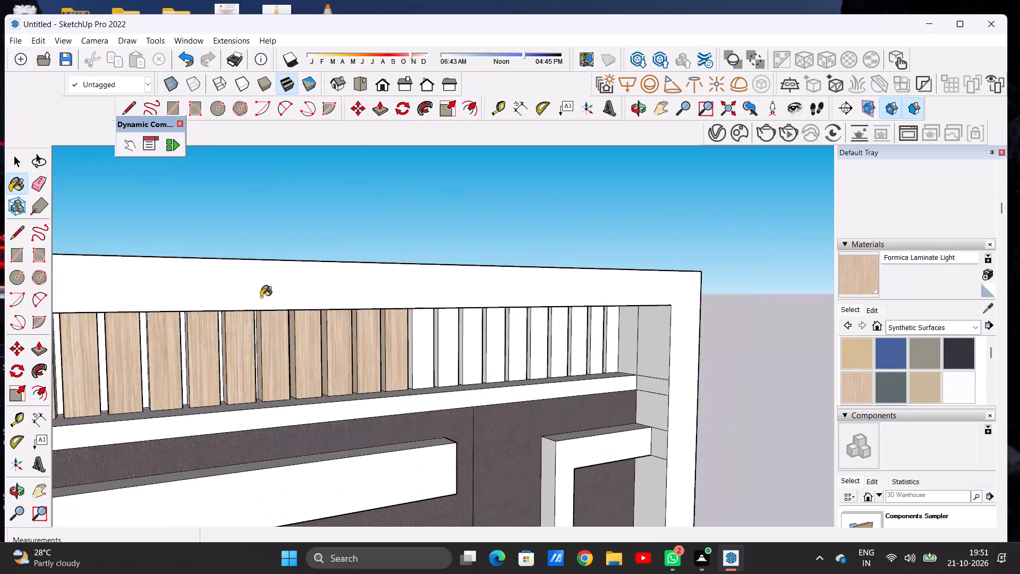
pyautogui.scroll(-12, 261, 297)
pyautogui.scroll(12, 385, 344)
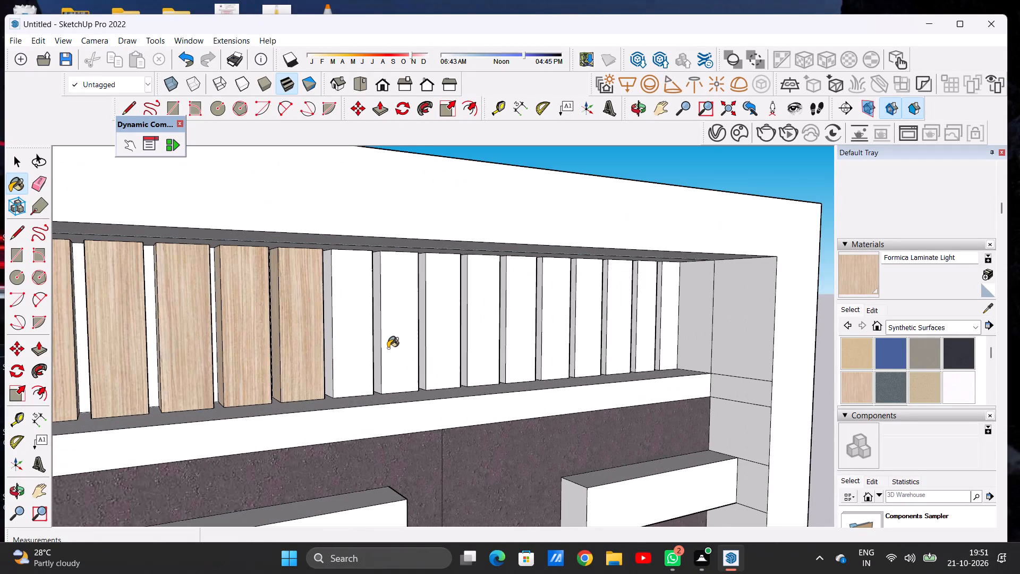